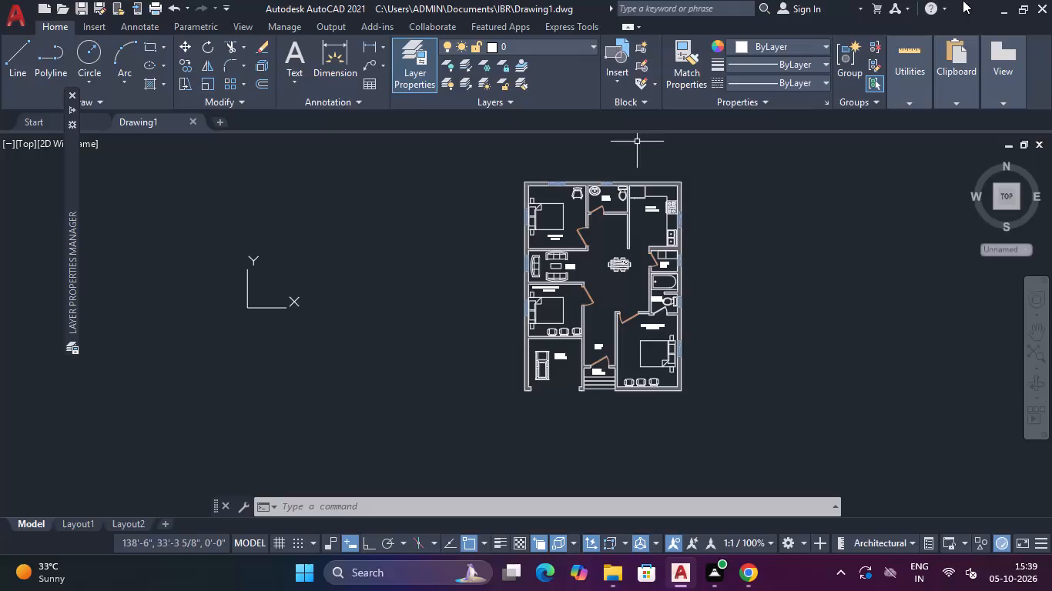
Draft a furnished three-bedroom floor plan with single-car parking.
Create a new blank drawing and turn off its grid display.
click(50, 124)
click(234, 253)
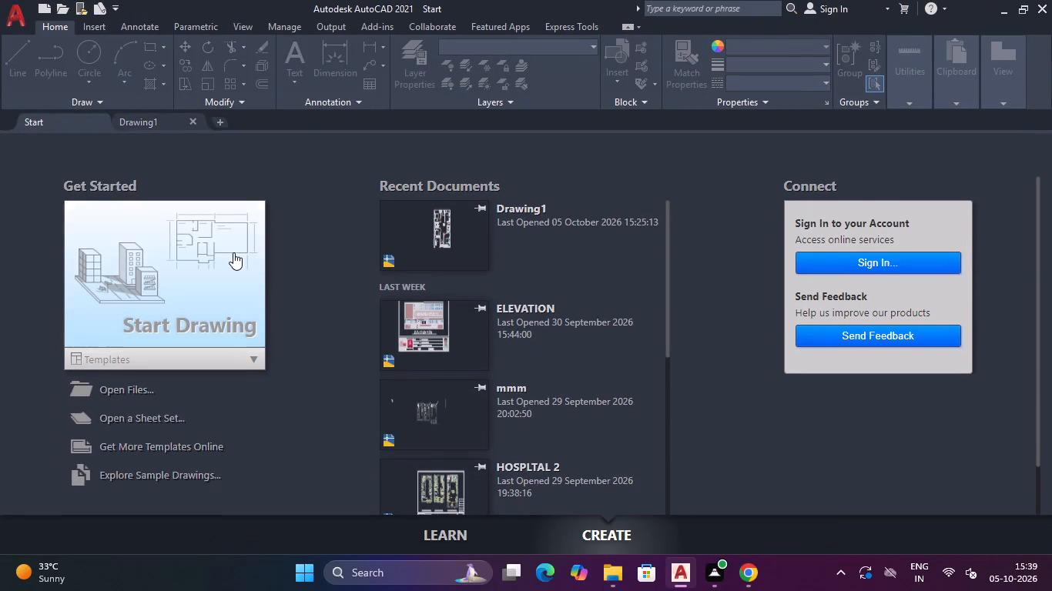
scroll(364, 245, down, 1)
middle_drag(364, 245, 357, 247)
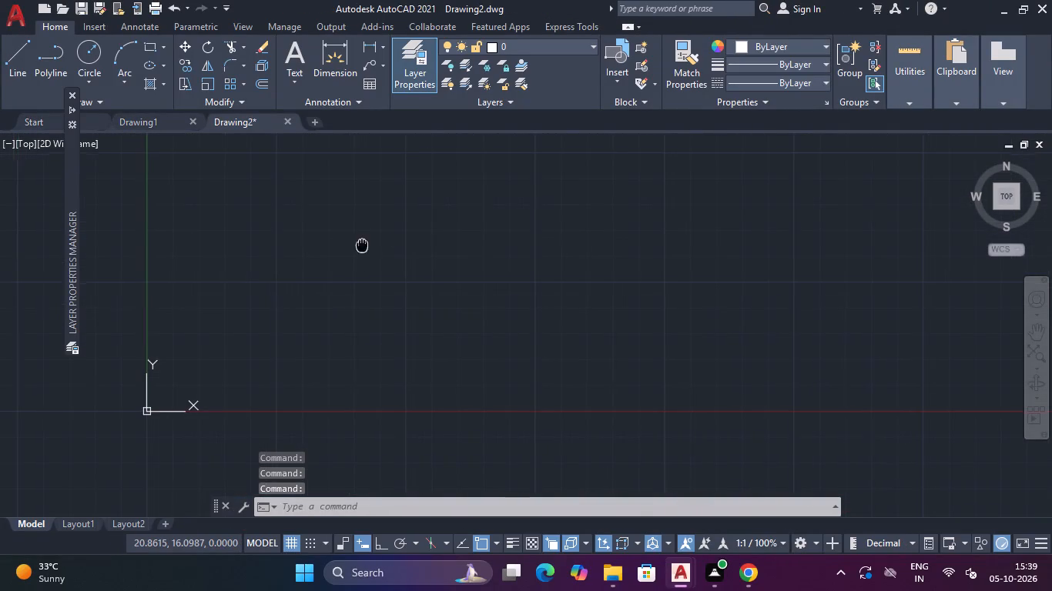
middle_drag(357, 247, 297, 251)
key(F7)
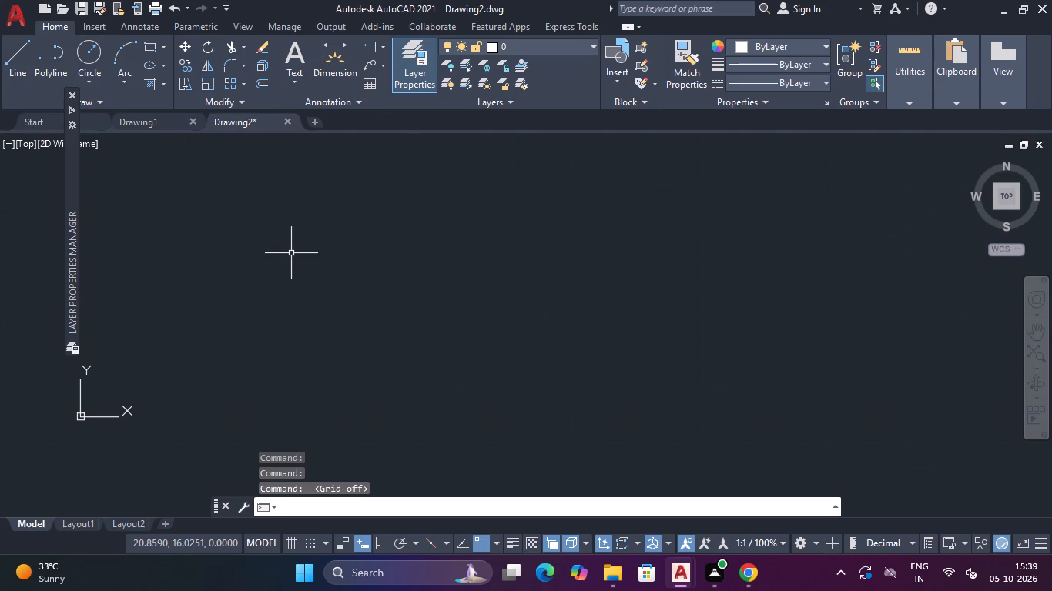
Set the drawing's length units to Architectural with a precision of 0'-0".
text(UN)
key(Return)
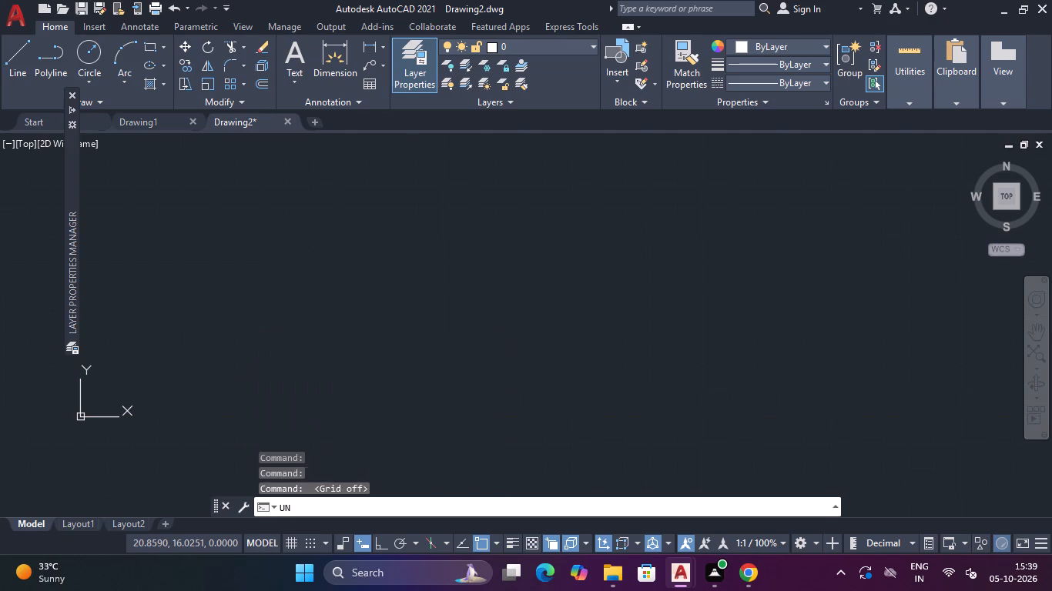
click(478, 178)
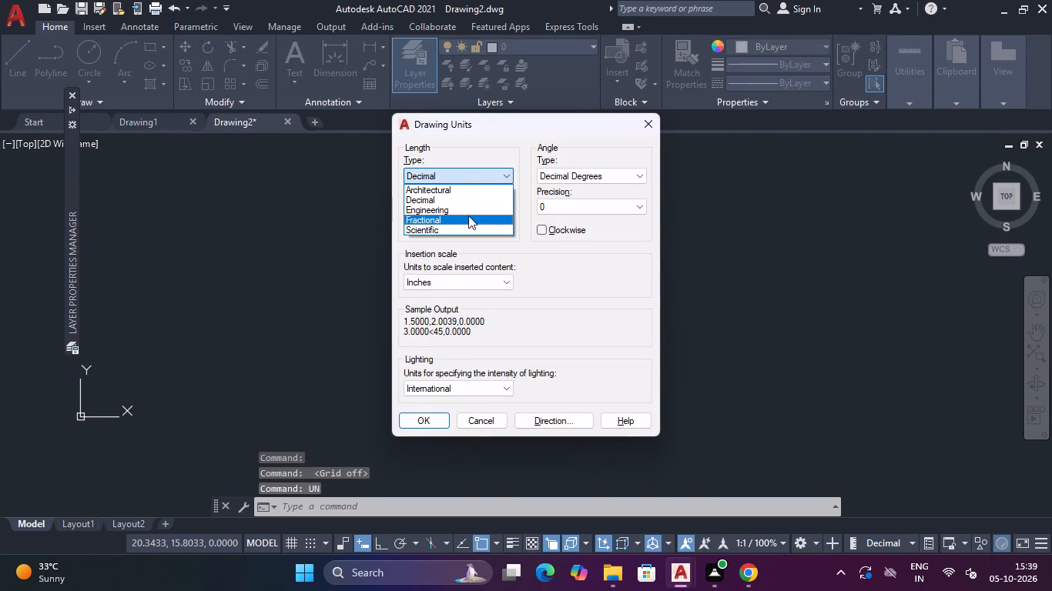
click(474, 188)
click(469, 202)
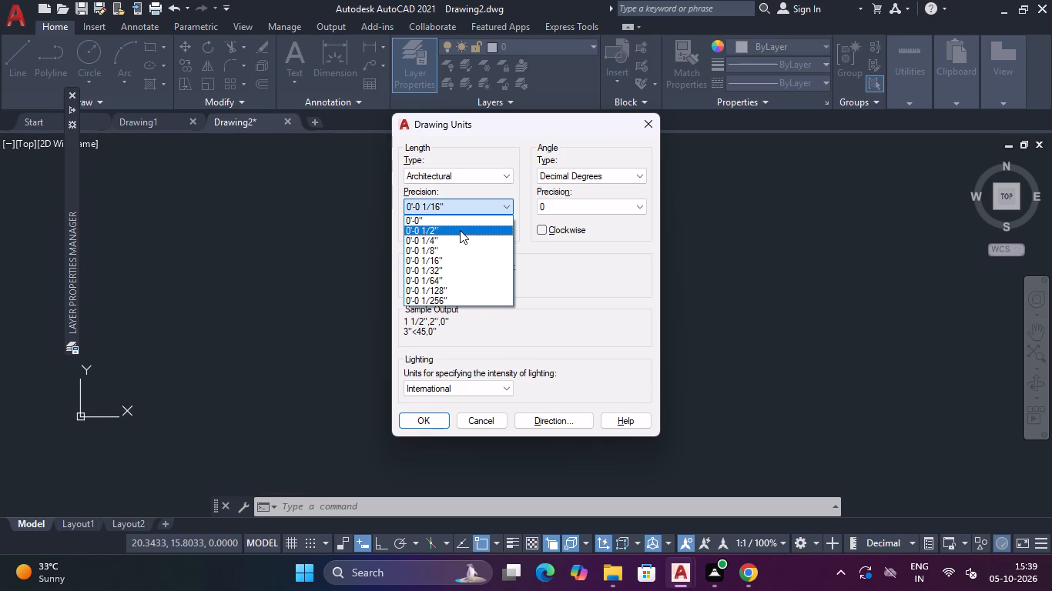
click(460, 221)
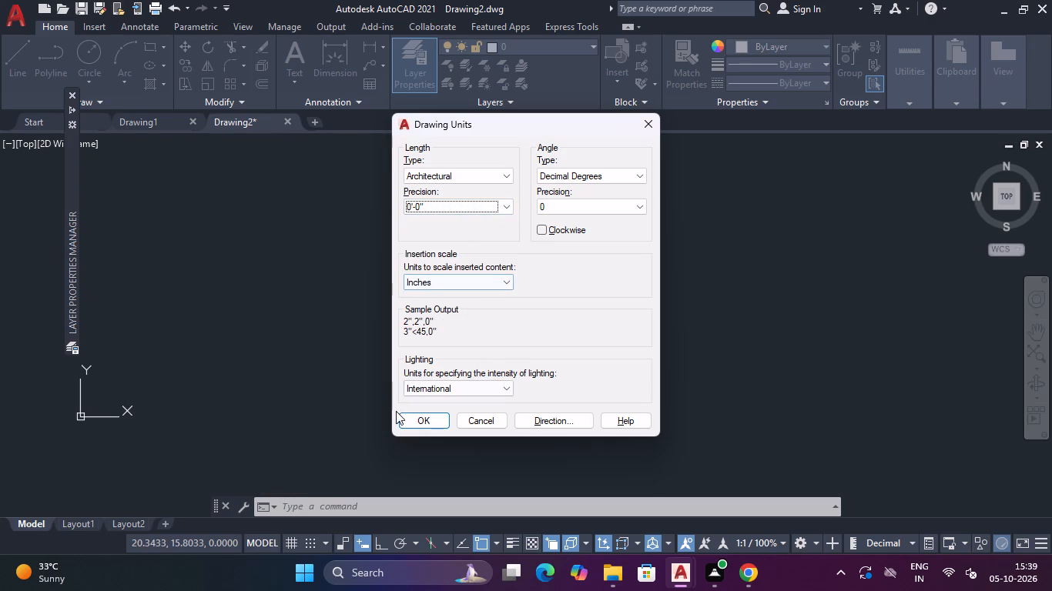
click(401, 413)
Modify the Standard dimension style's primary units to Architectural format with 0'-0" precision.
text(D)
key(space)
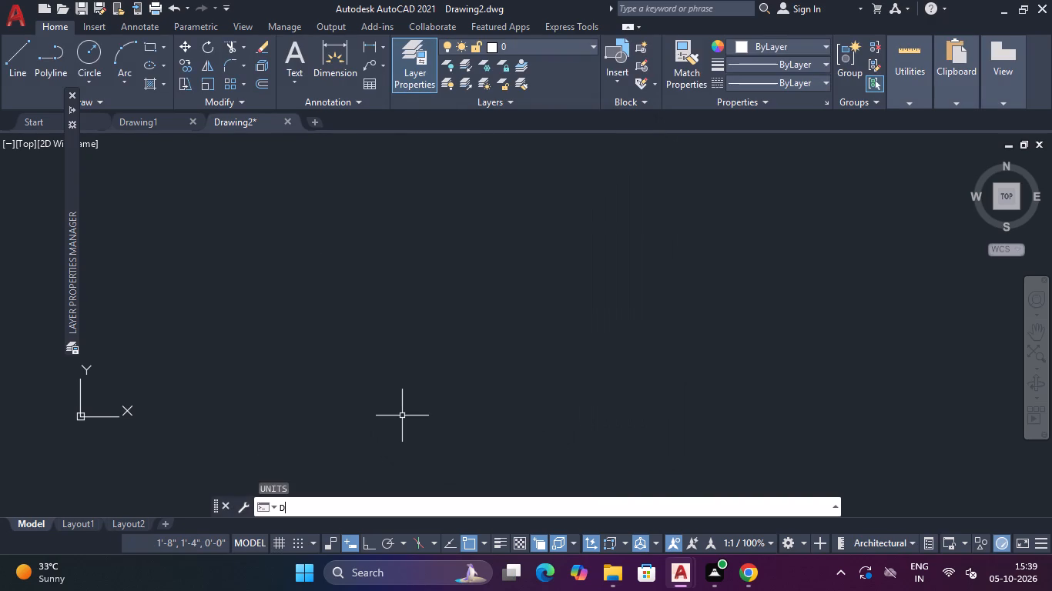
click(675, 248)
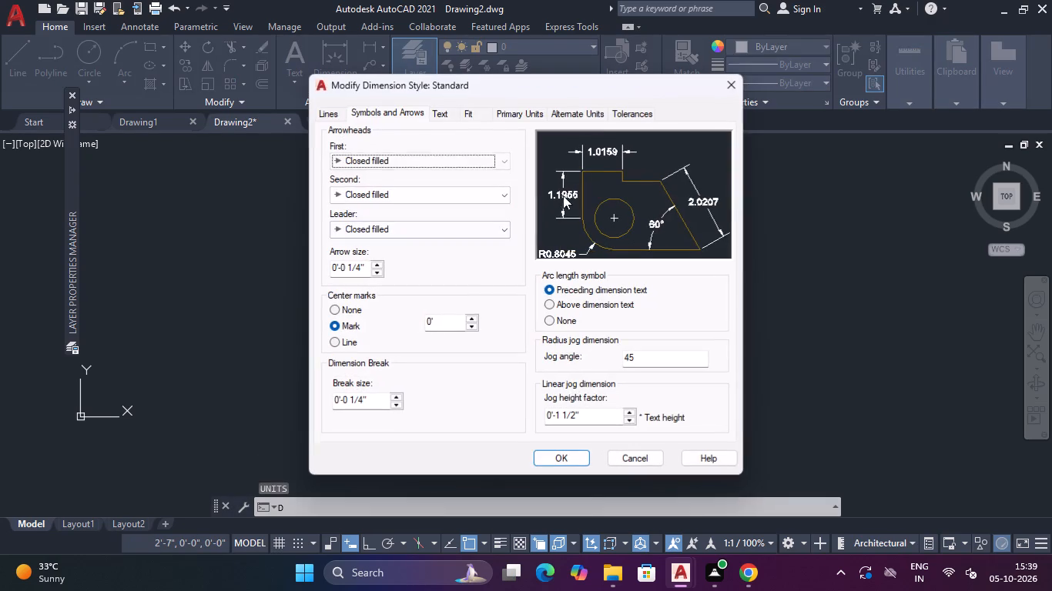
click(504, 113)
click(433, 153)
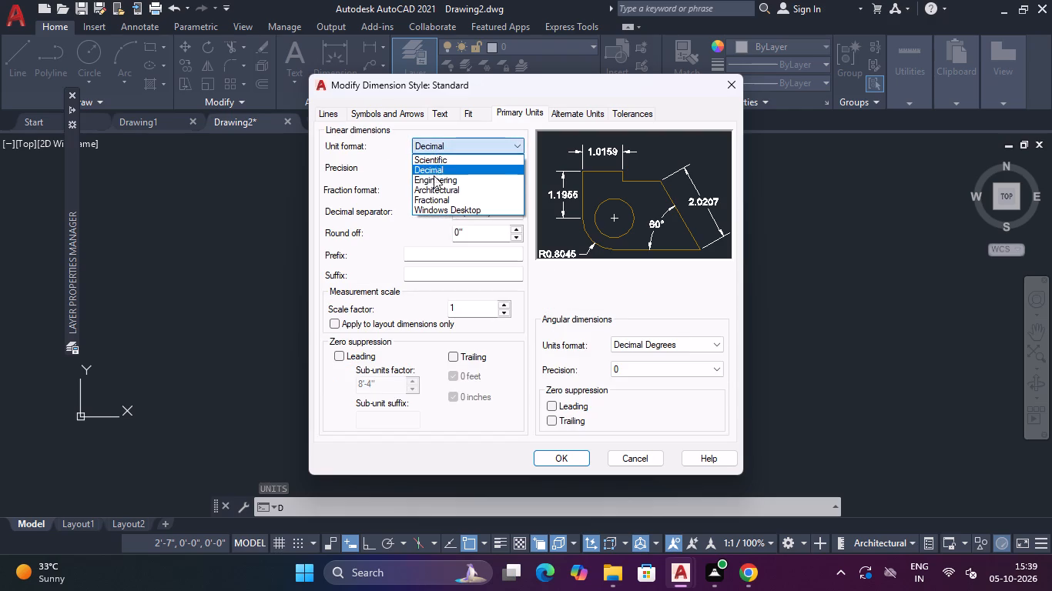
click(435, 185)
click(443, 172)
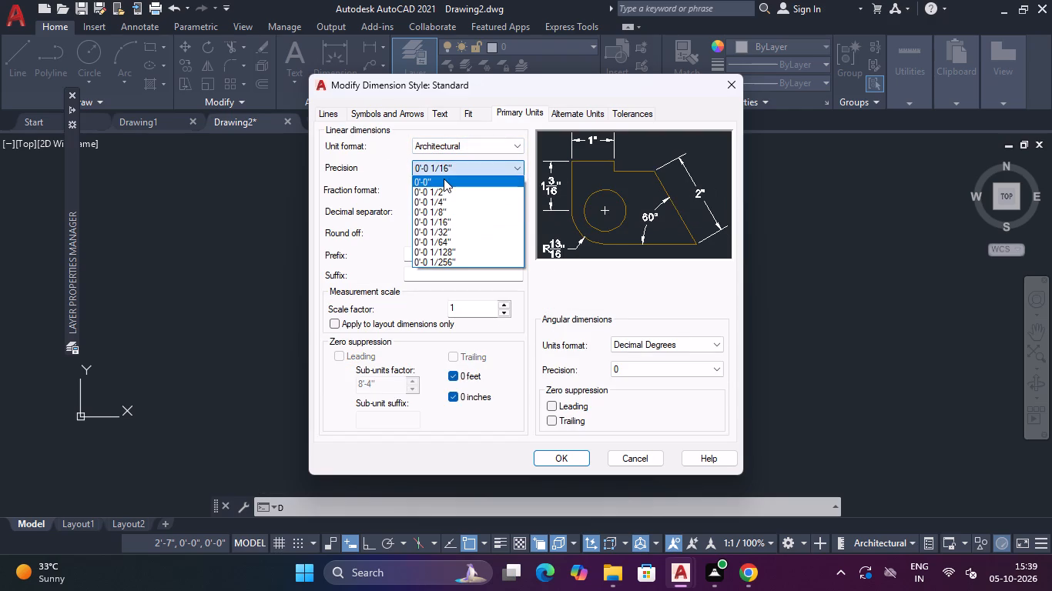
click(444, 179)
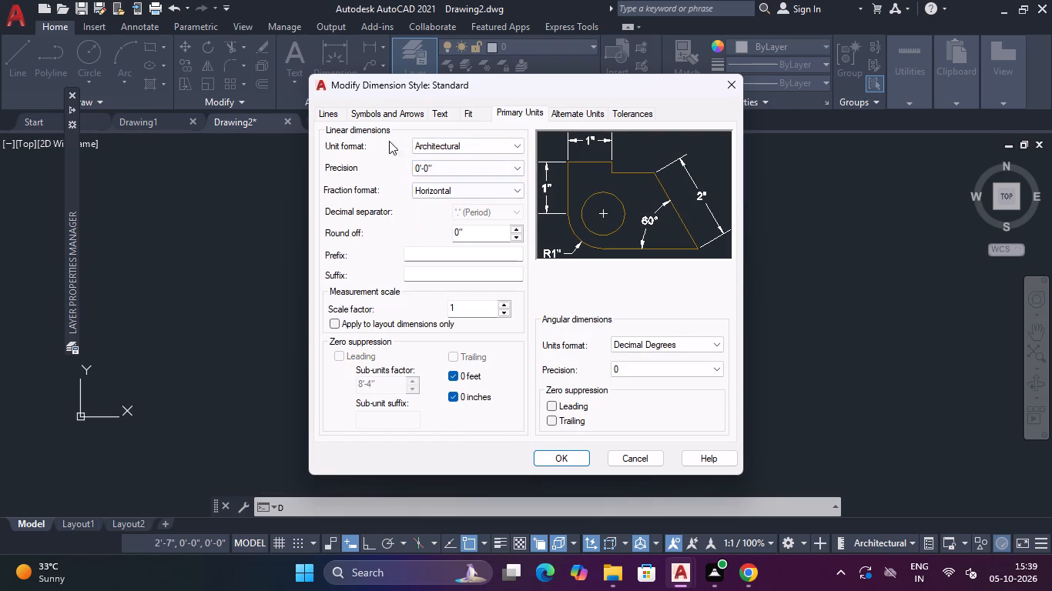
Set the Standard dimension style's text height to 6" and make that style current.
click(461, 117)
click(444, 115)
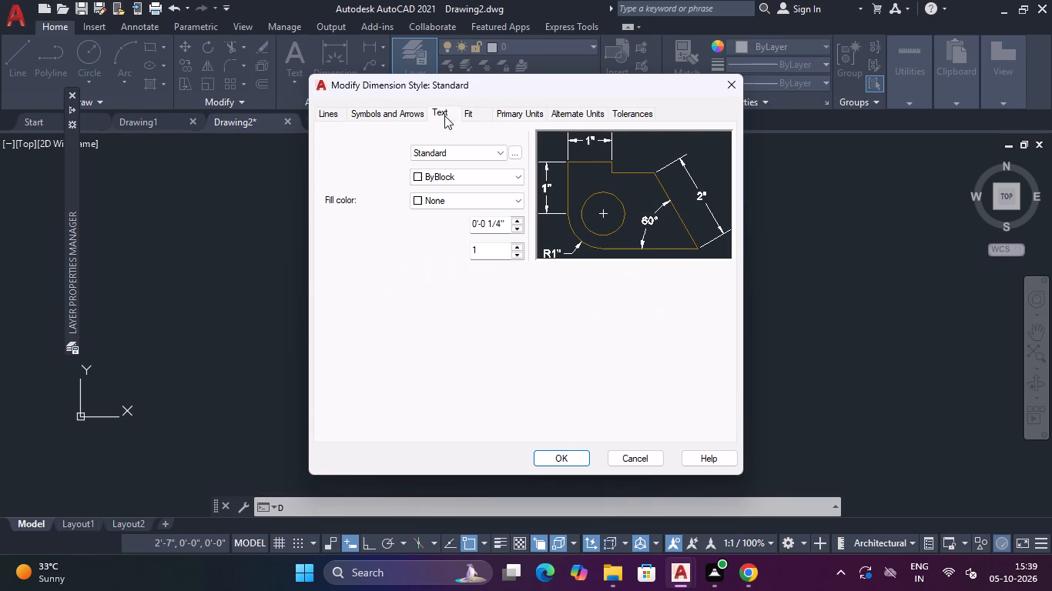
drag(501, 222, 447, 227)
key(BackSpace)
key(Right)
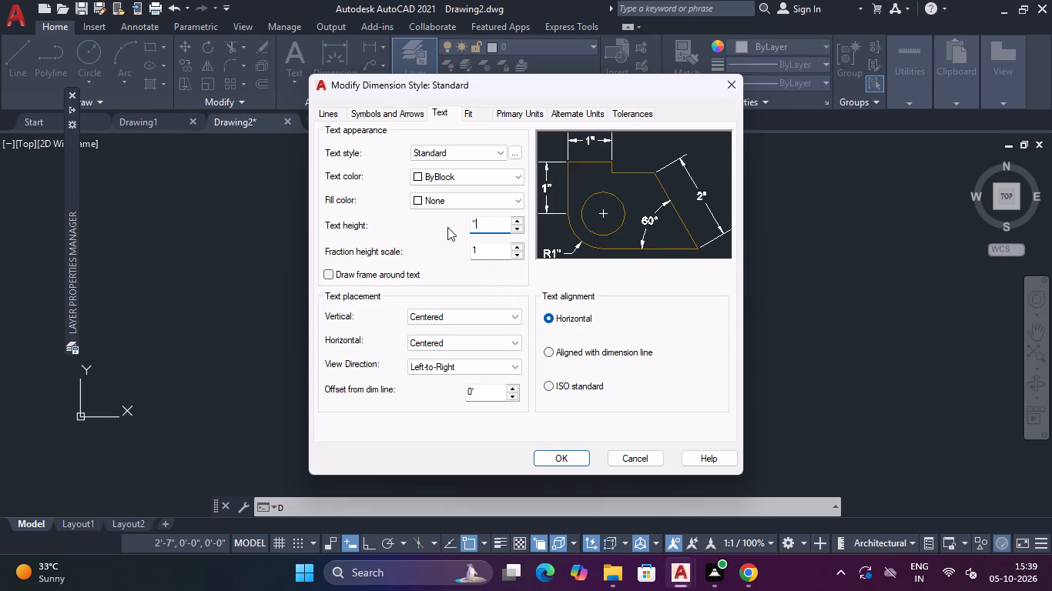
key(BackSpace)
text(6|")
click(400, 115)
click(385, 112)
click(391, 131)
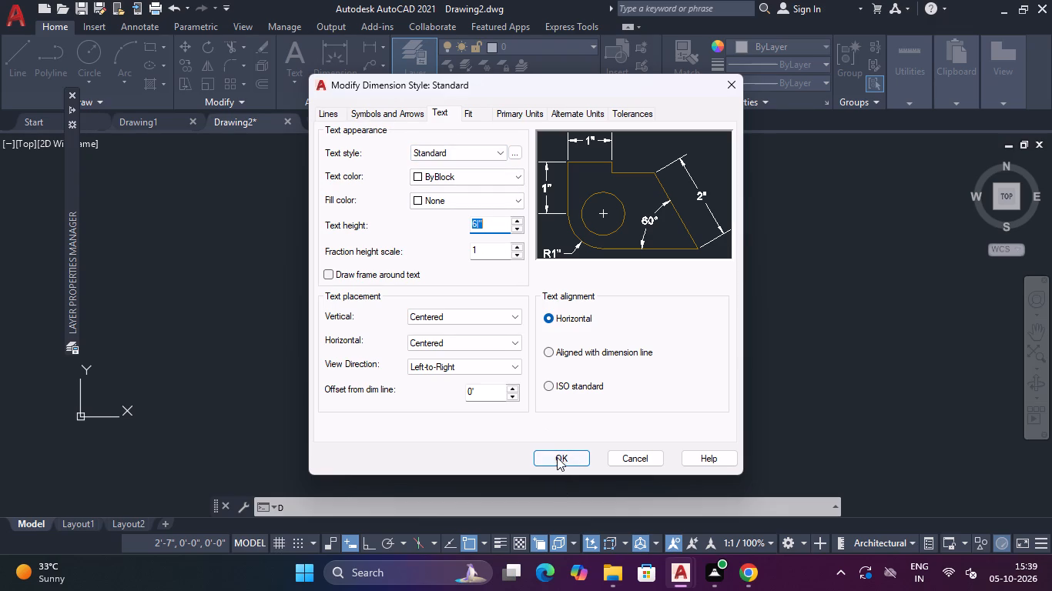
click(557, 457)
click(484, 230)
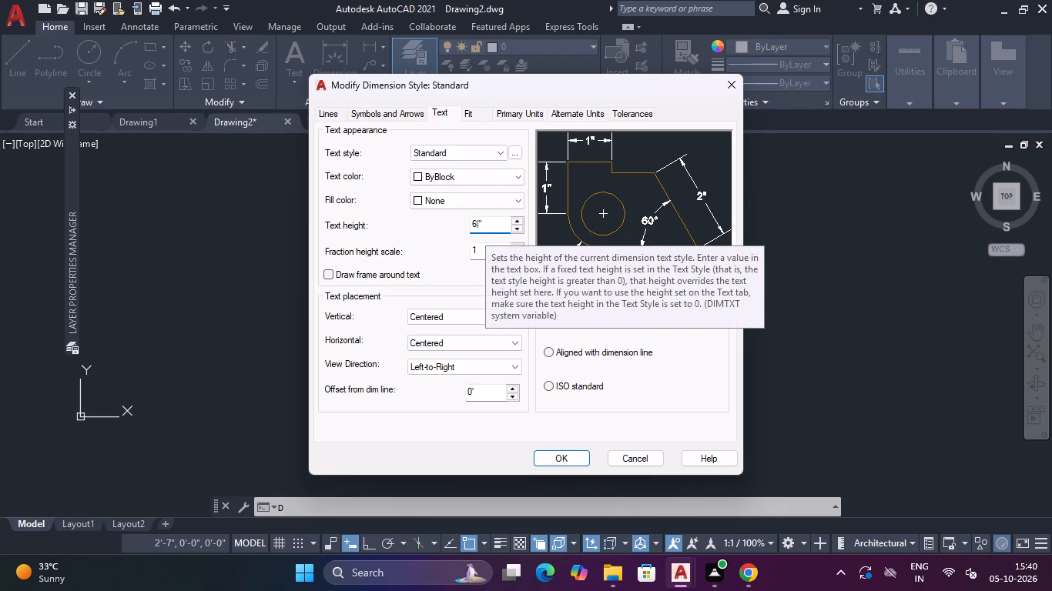
key(Left)
key(Return)
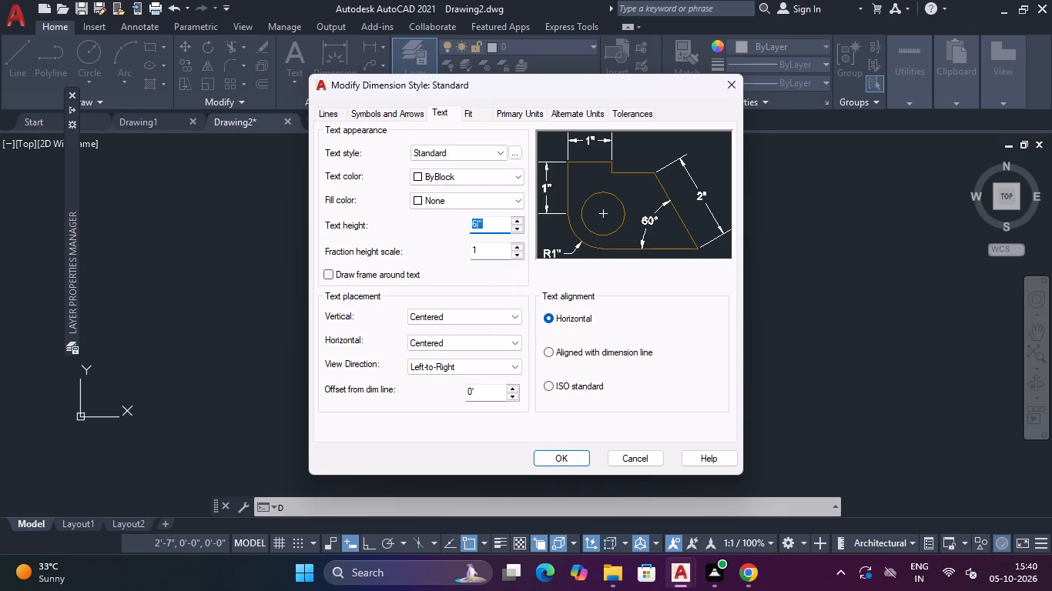
key(Right)
key(Left)
key(BackSpace)
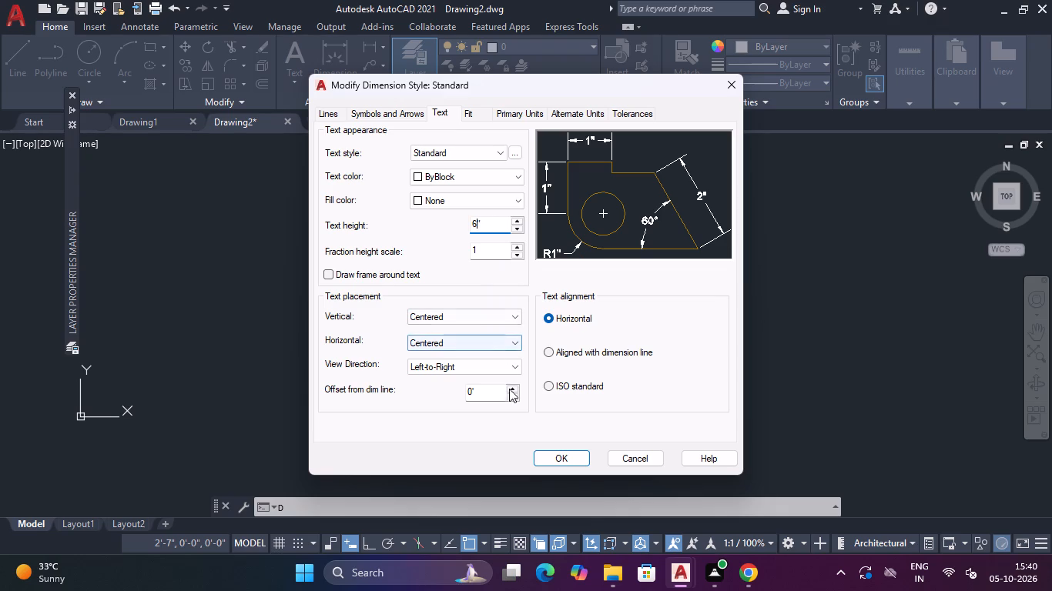
click(541, 462)
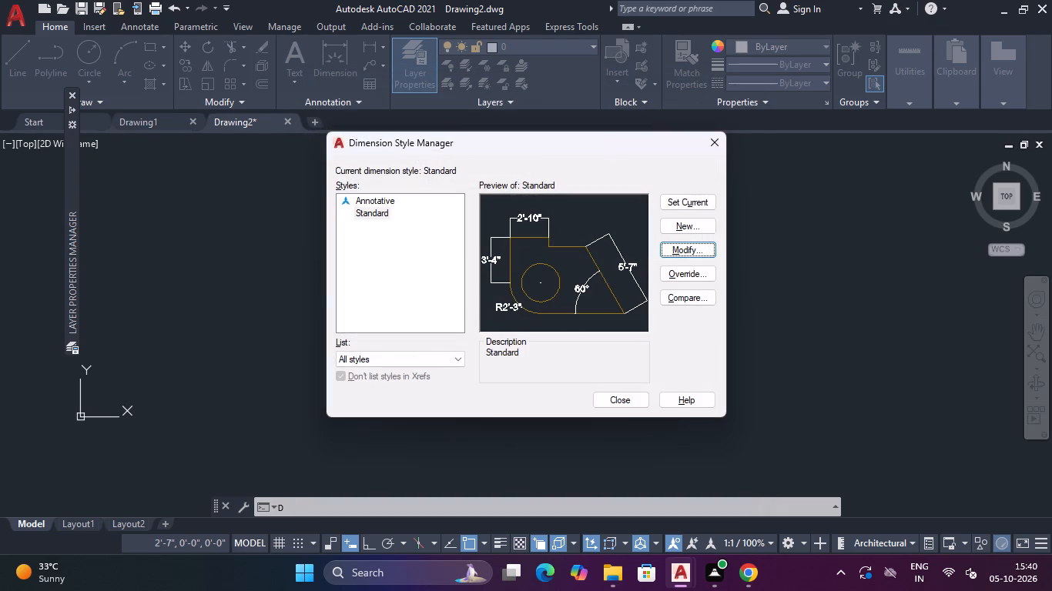
triple_click(681, 205)
click(681, 205)
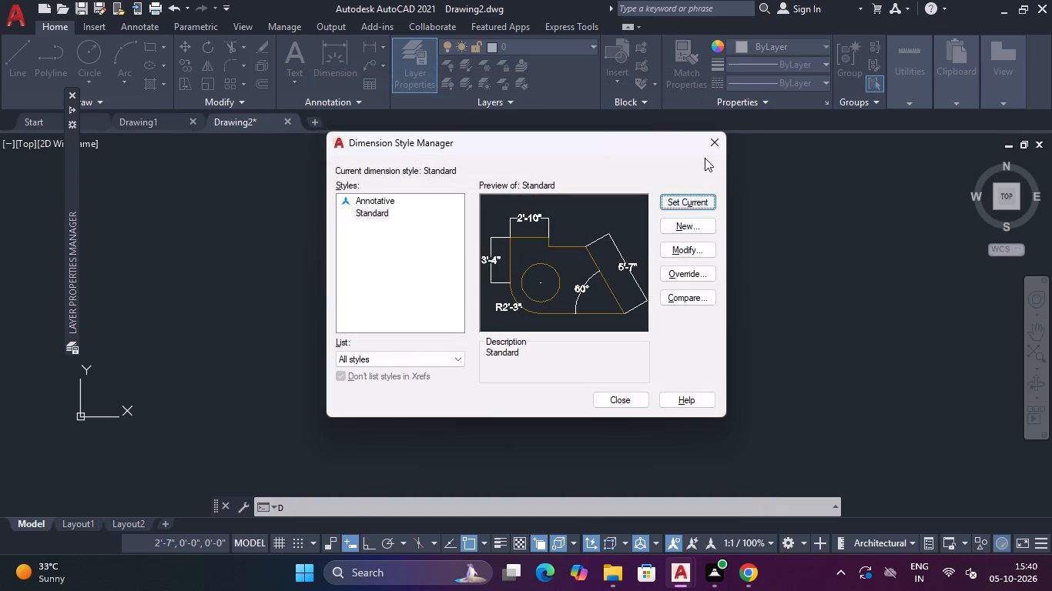
click(708, 152)
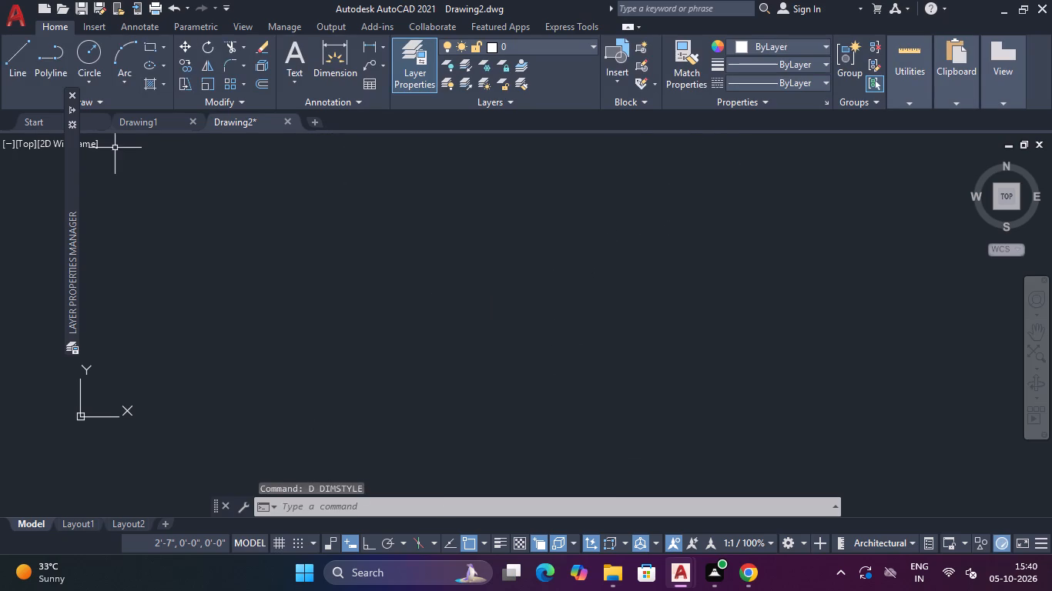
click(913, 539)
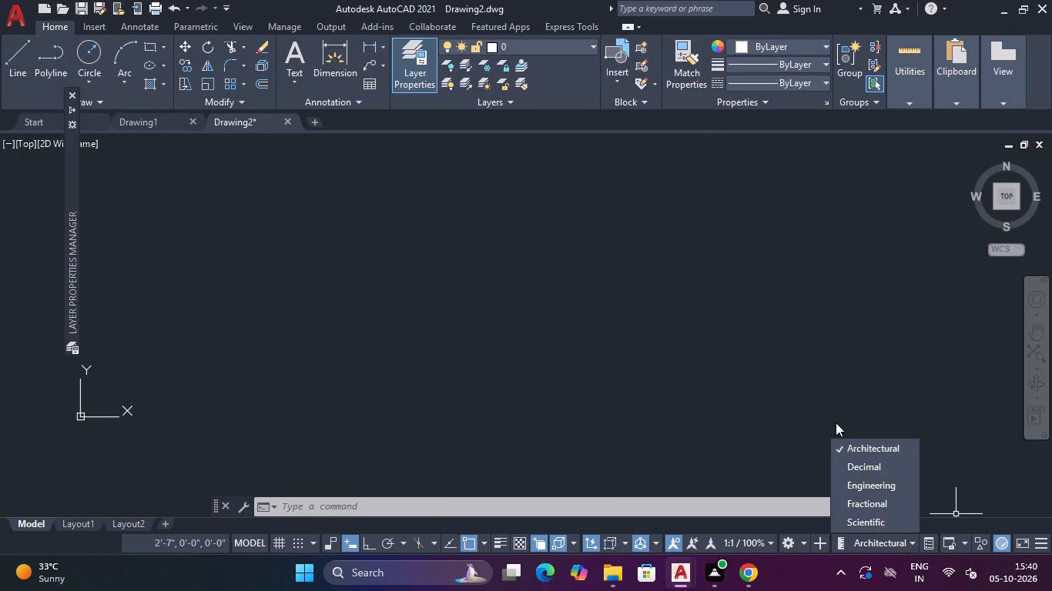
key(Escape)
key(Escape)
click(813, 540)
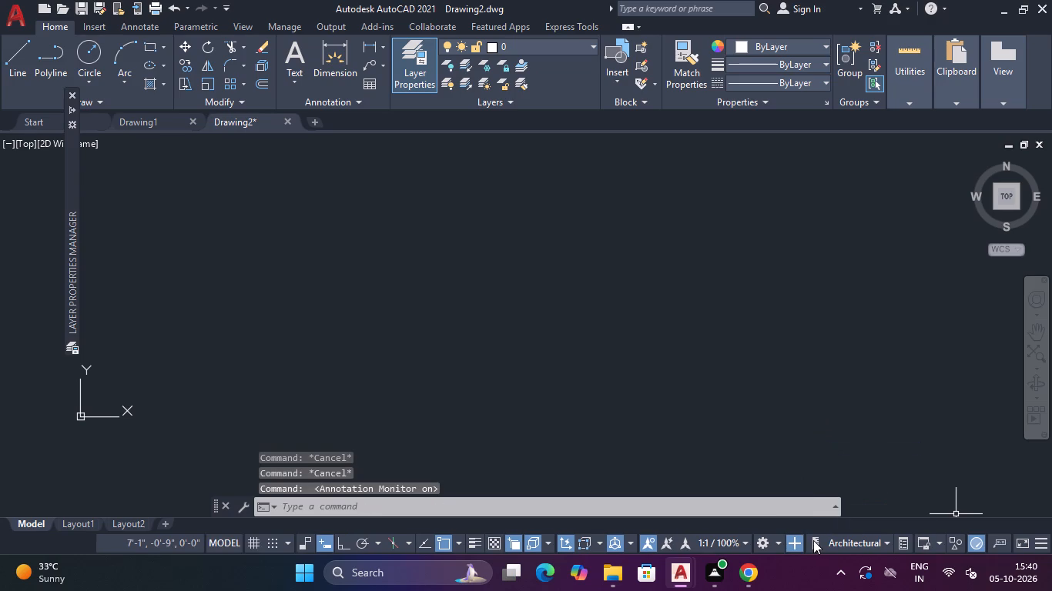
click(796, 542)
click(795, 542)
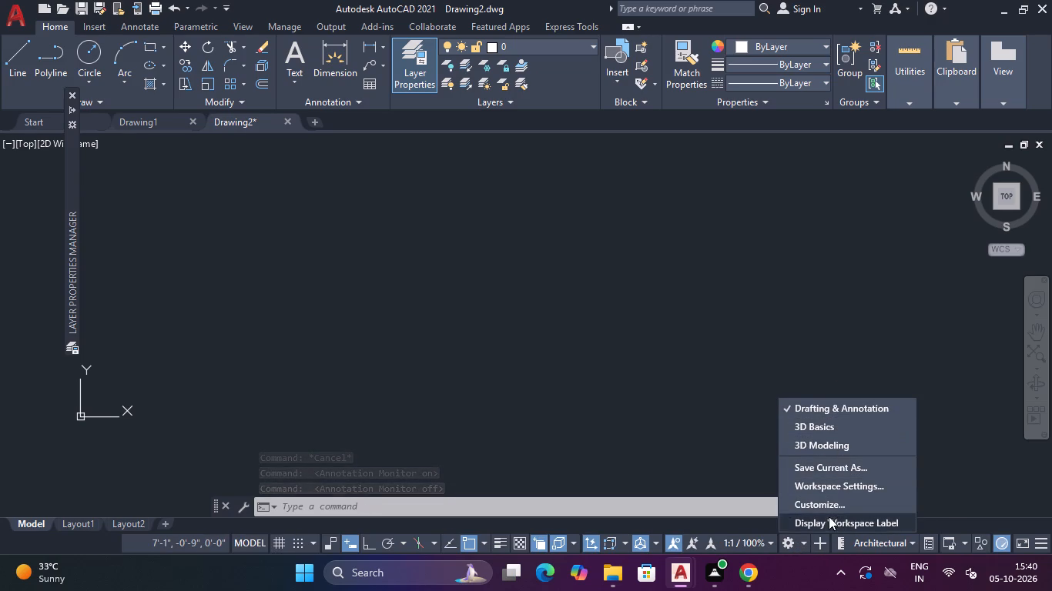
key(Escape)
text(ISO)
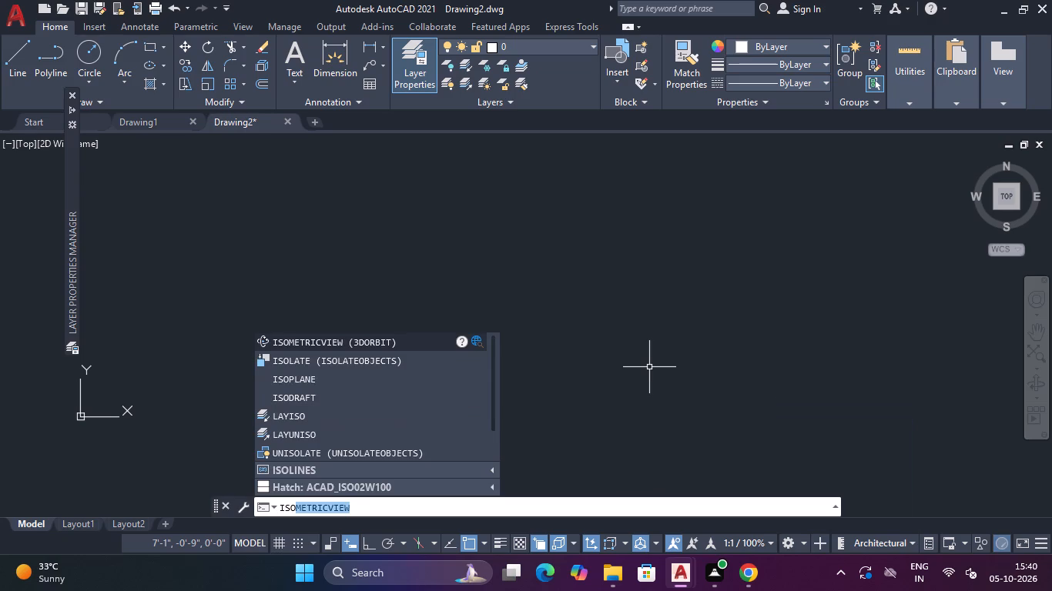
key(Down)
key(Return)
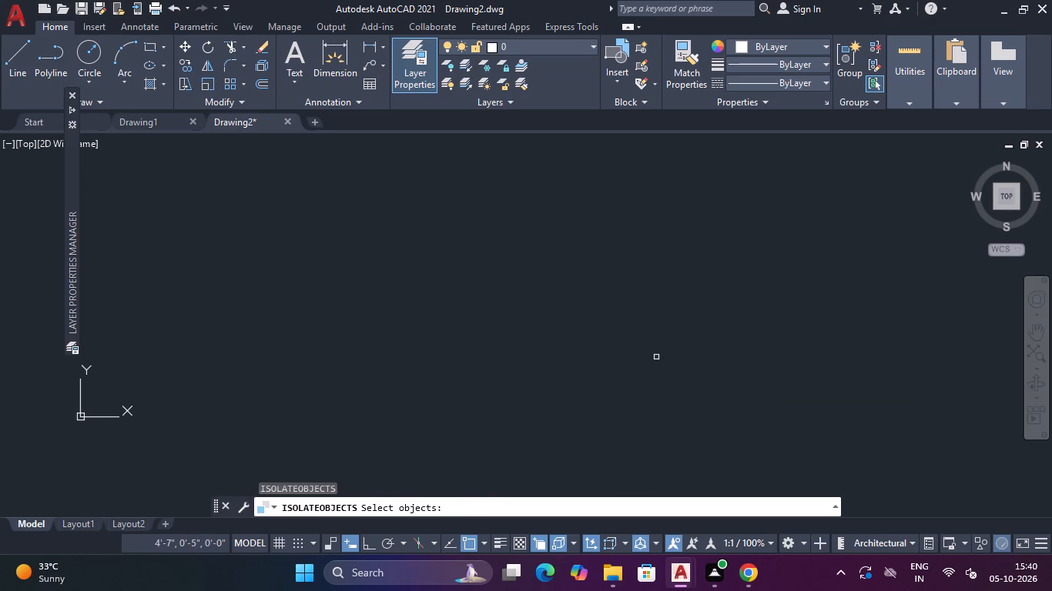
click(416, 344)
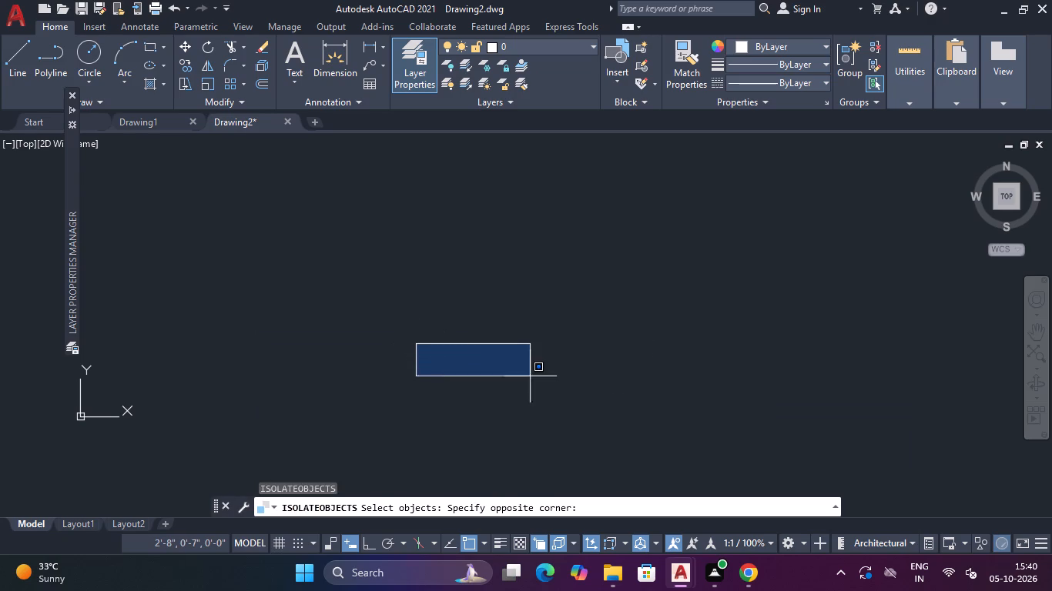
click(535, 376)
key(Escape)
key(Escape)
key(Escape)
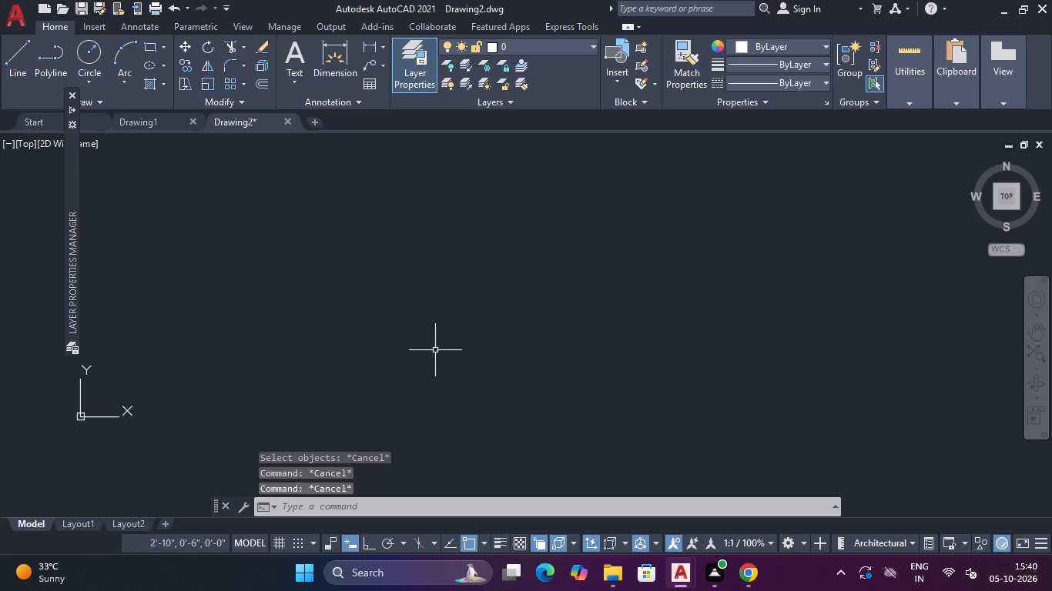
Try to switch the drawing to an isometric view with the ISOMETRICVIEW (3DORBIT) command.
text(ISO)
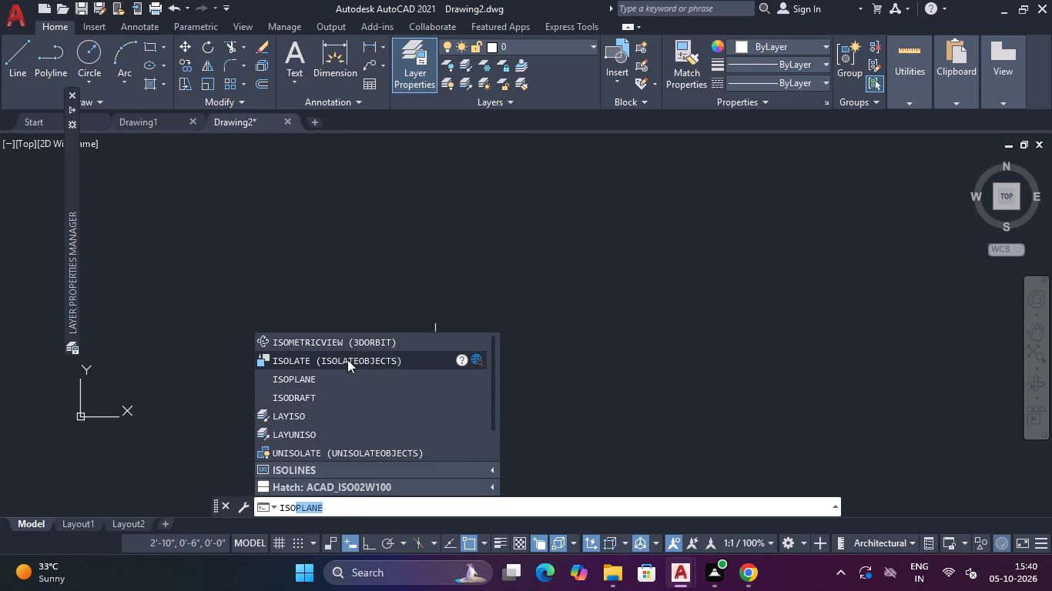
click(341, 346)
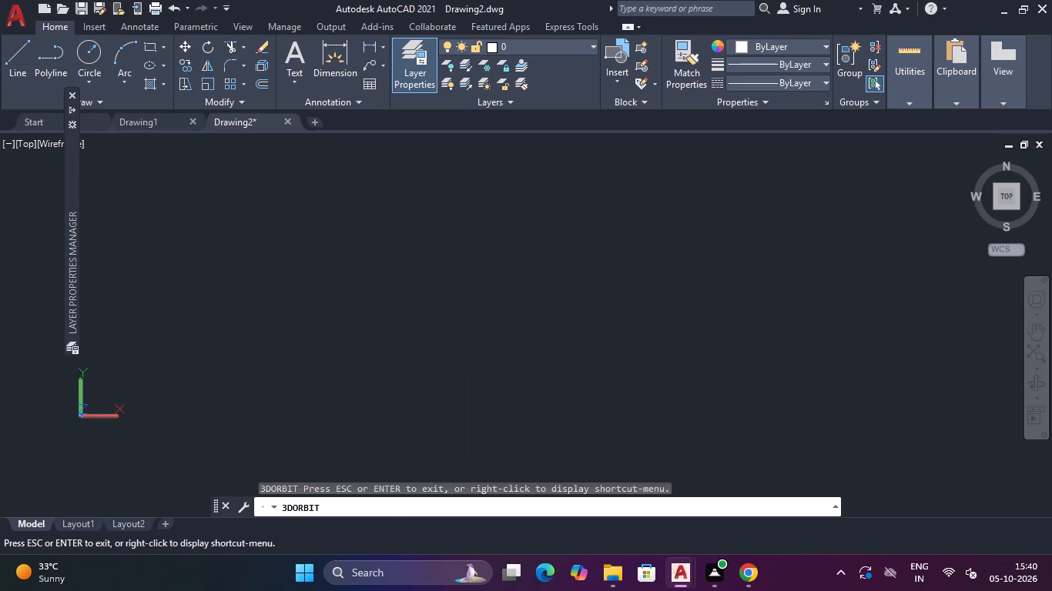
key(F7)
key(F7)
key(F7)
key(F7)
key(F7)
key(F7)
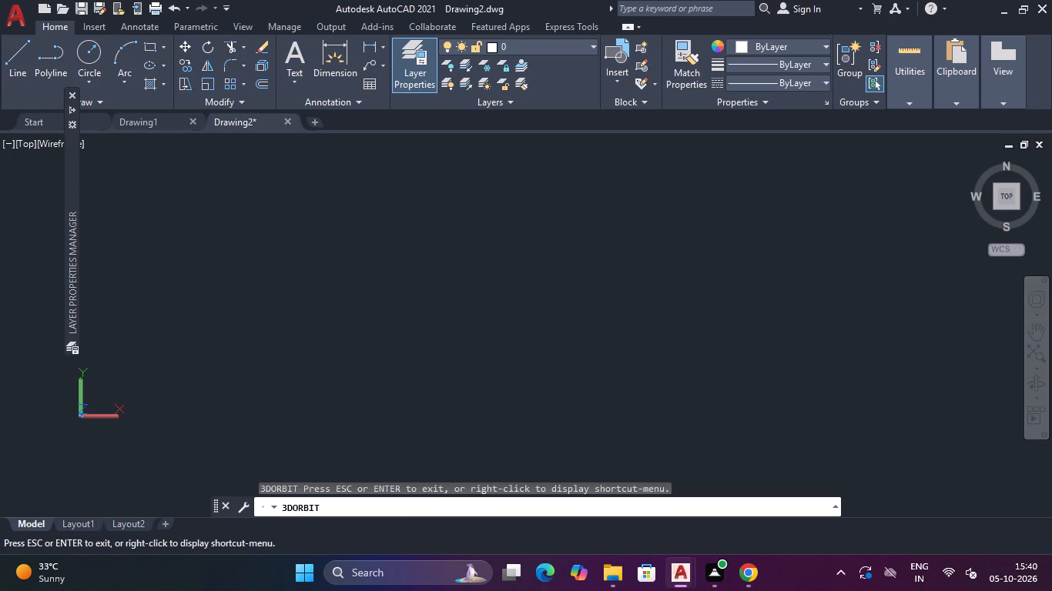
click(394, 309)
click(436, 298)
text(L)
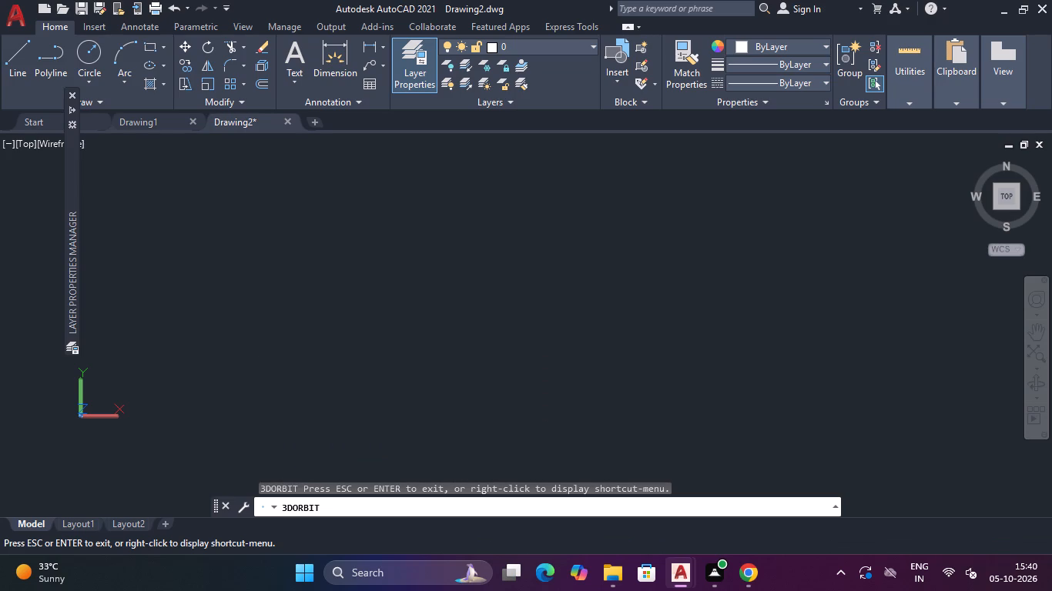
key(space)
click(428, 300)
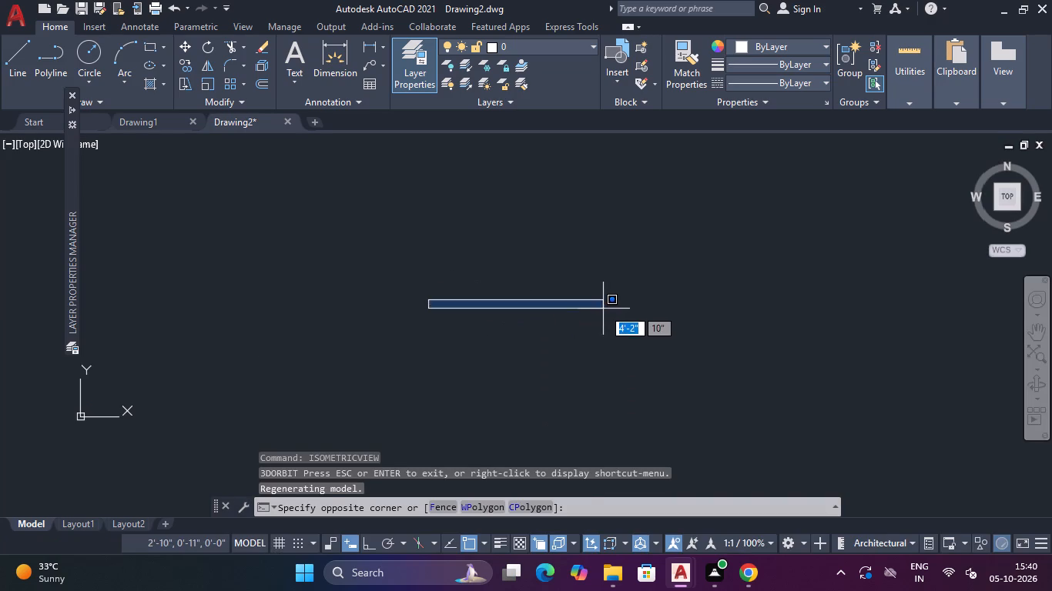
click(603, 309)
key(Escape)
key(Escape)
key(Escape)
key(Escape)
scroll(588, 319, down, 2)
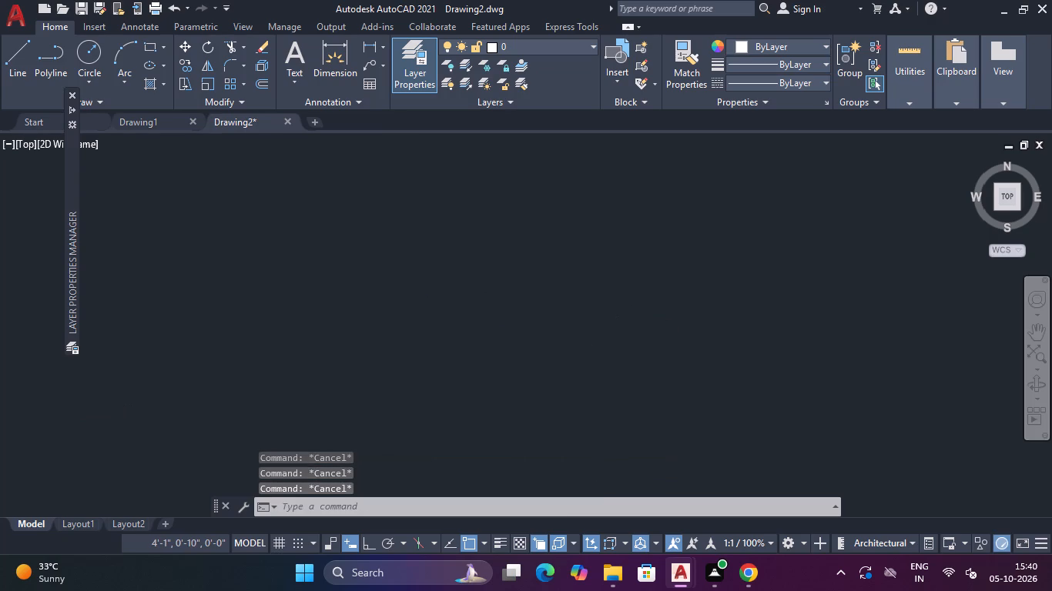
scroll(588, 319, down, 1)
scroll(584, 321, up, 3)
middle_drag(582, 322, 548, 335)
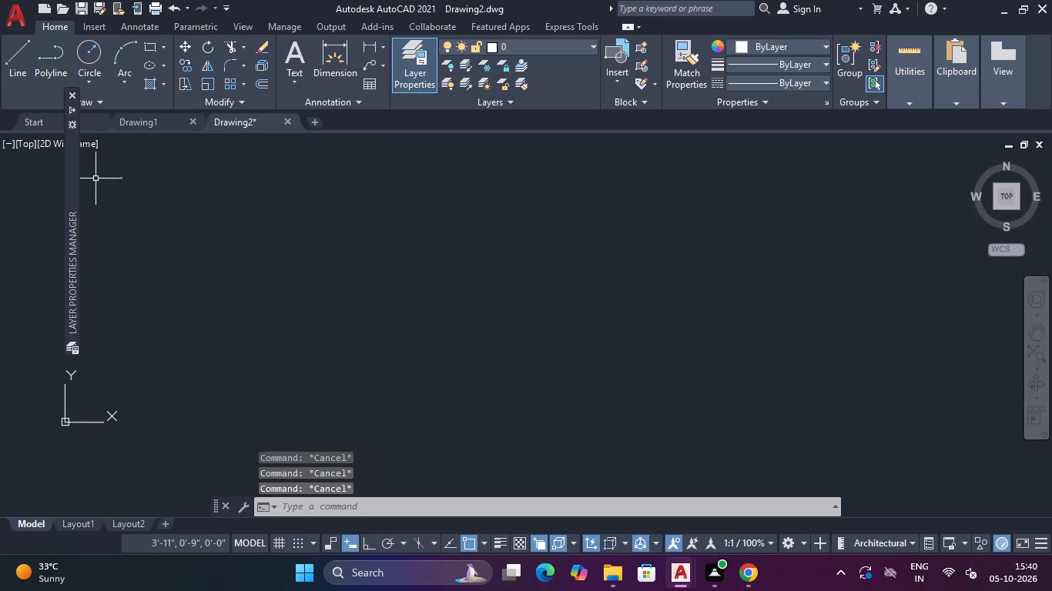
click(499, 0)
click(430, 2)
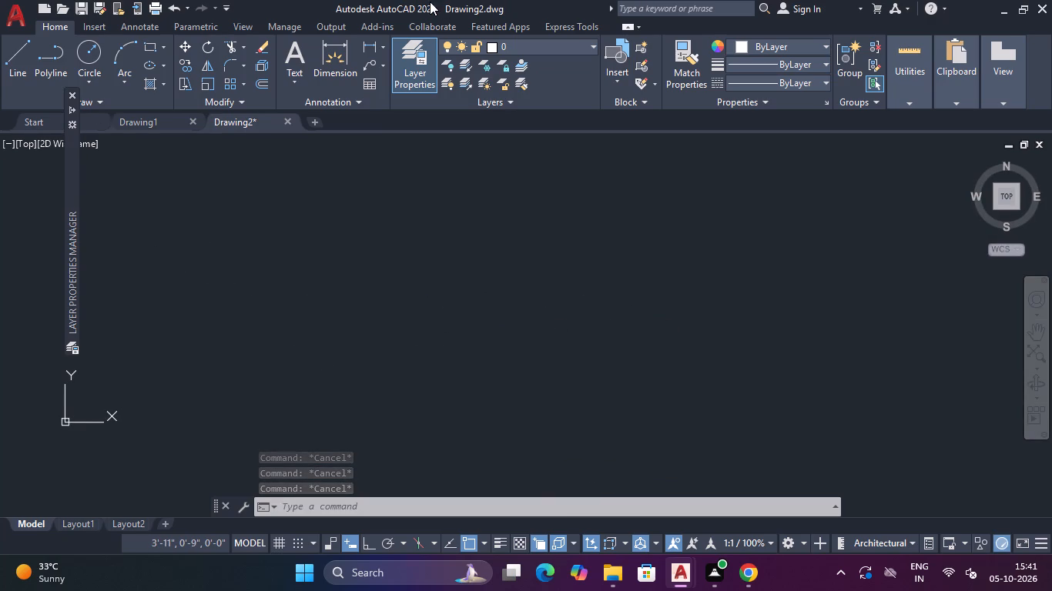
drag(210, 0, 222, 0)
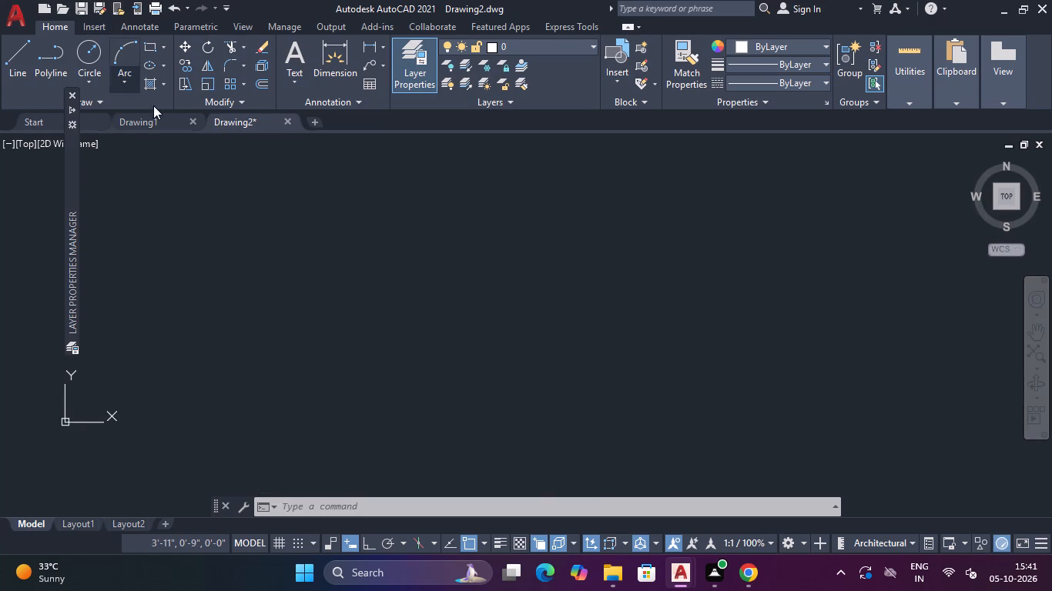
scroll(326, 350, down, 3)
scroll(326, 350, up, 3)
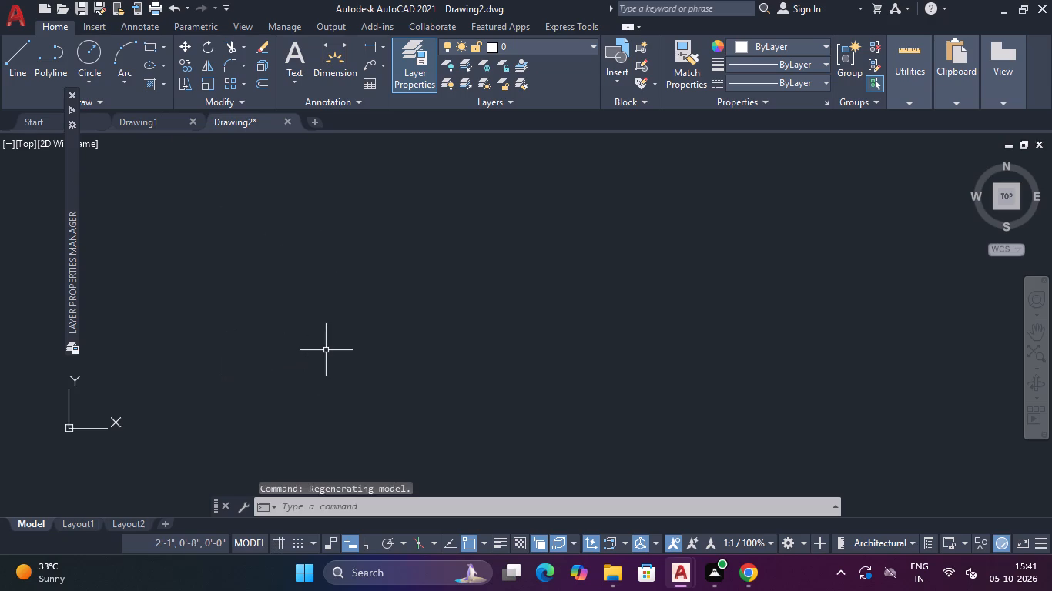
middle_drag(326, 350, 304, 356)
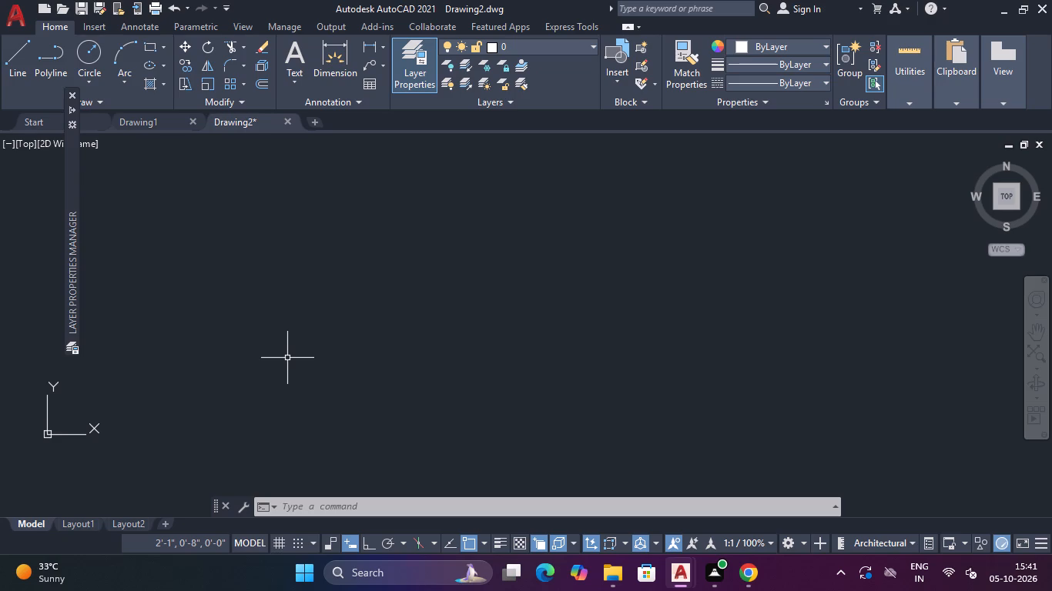
Draw a rectangle 50' long and 30' wide.
text(RE)
text(C)
key(space)
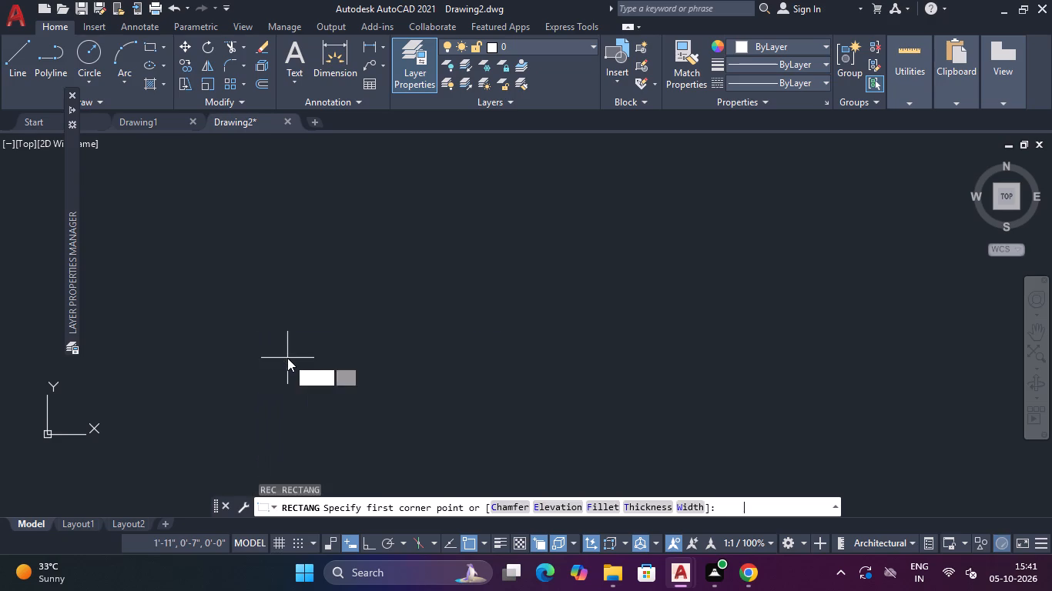
click(367, 222)
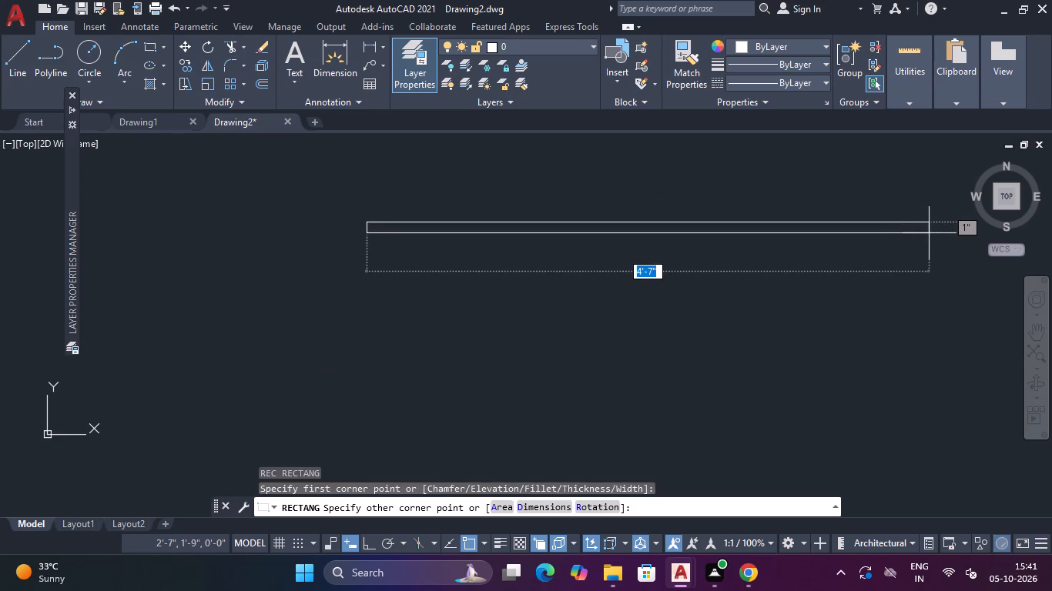
text(50')
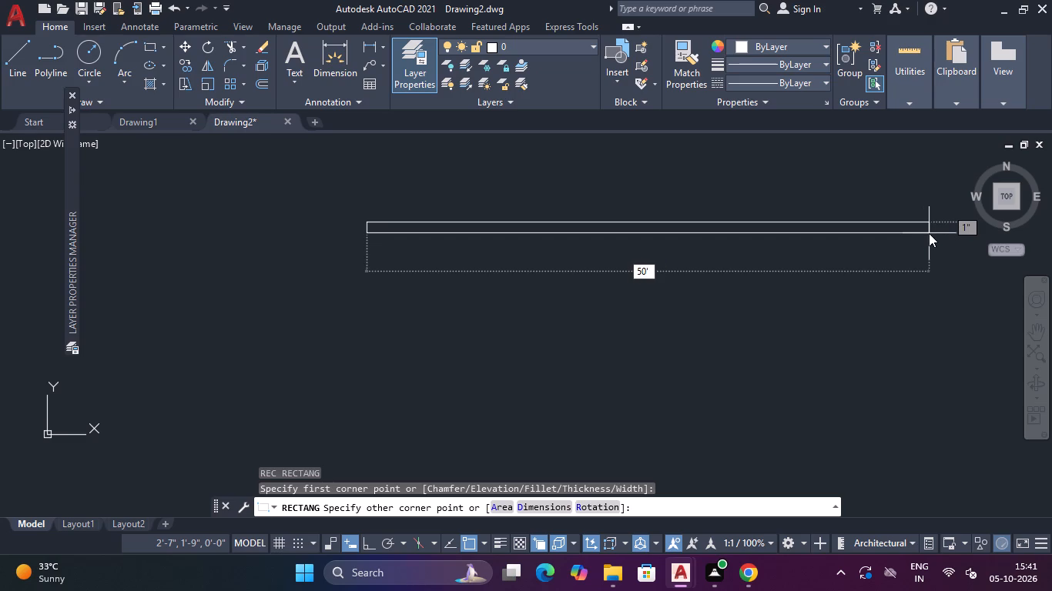
key(Tab)
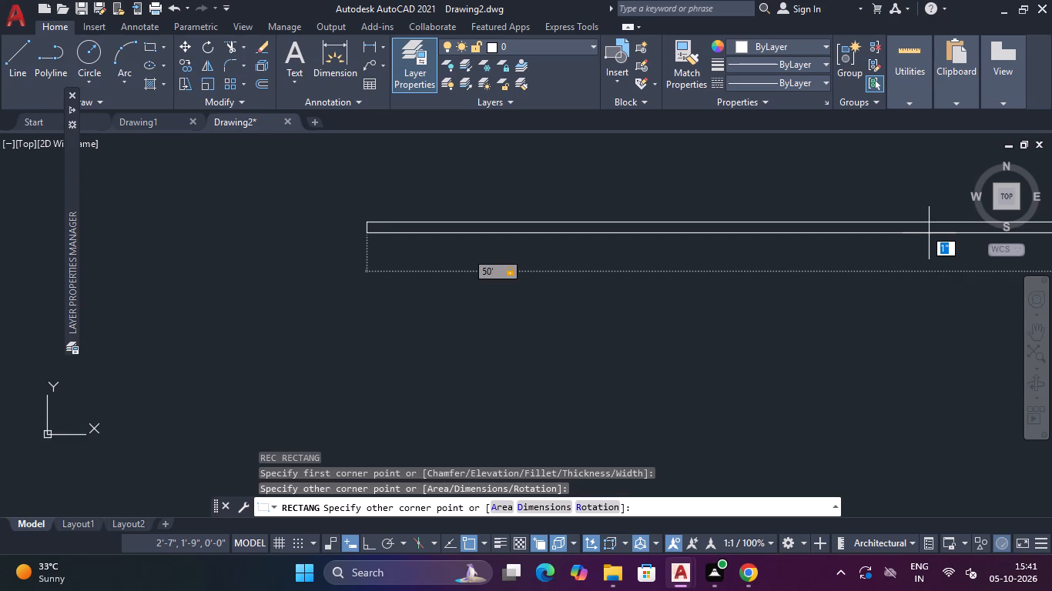
text(30')
key(Return)
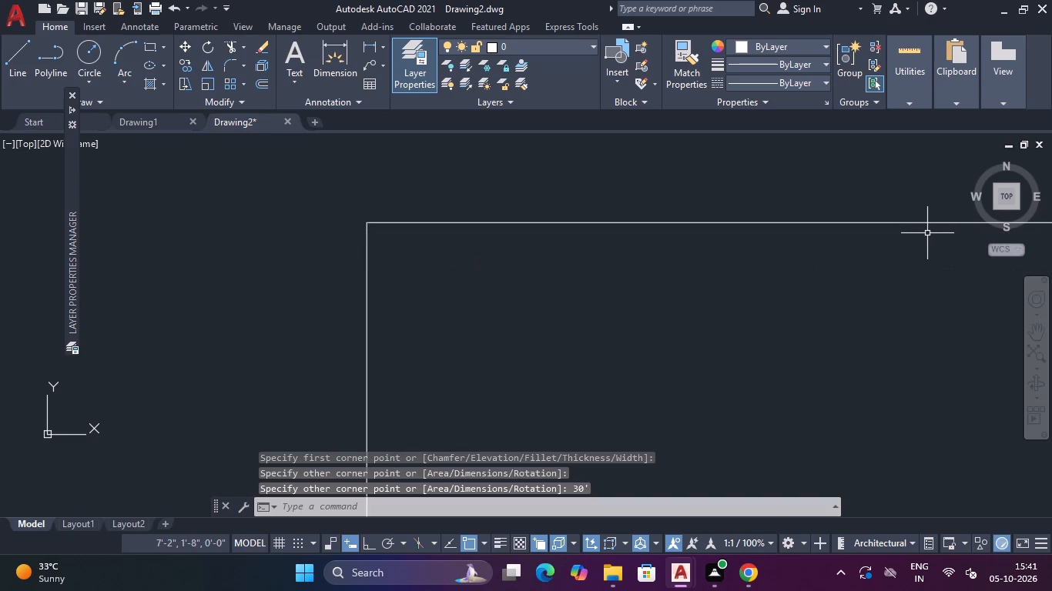
Move the UCS origin to empty space outside the rectangle, left of it and near the level of its bottom edge.
scroll(913, 235, down, 4)
middle_drag(873, 292, 374, 178)
scroll(312, 197, up, 2)
scroll(350, 206, down, 3)
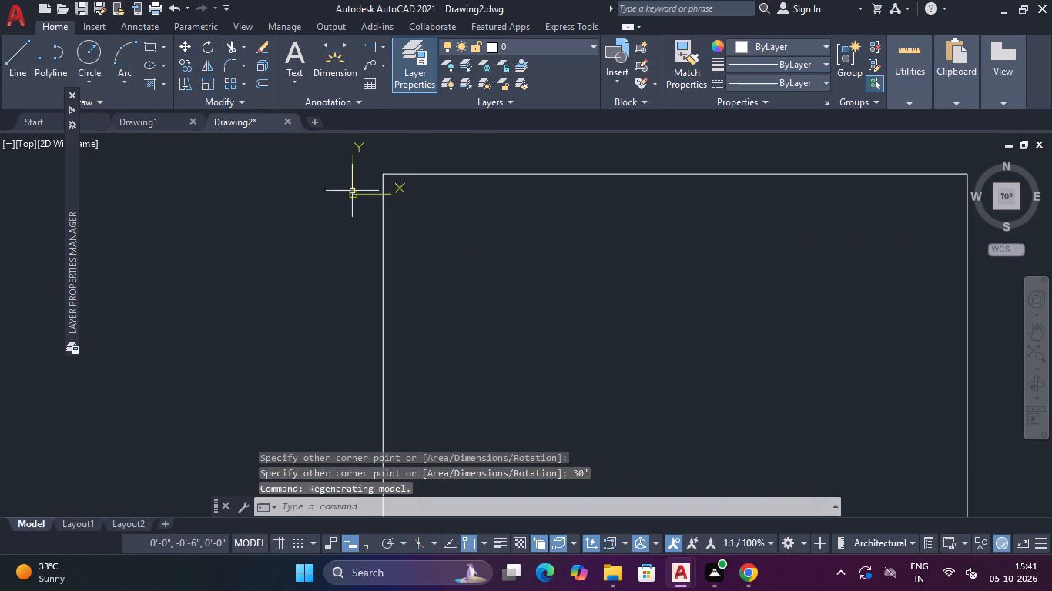
click(352, 184)
click(353, 191)
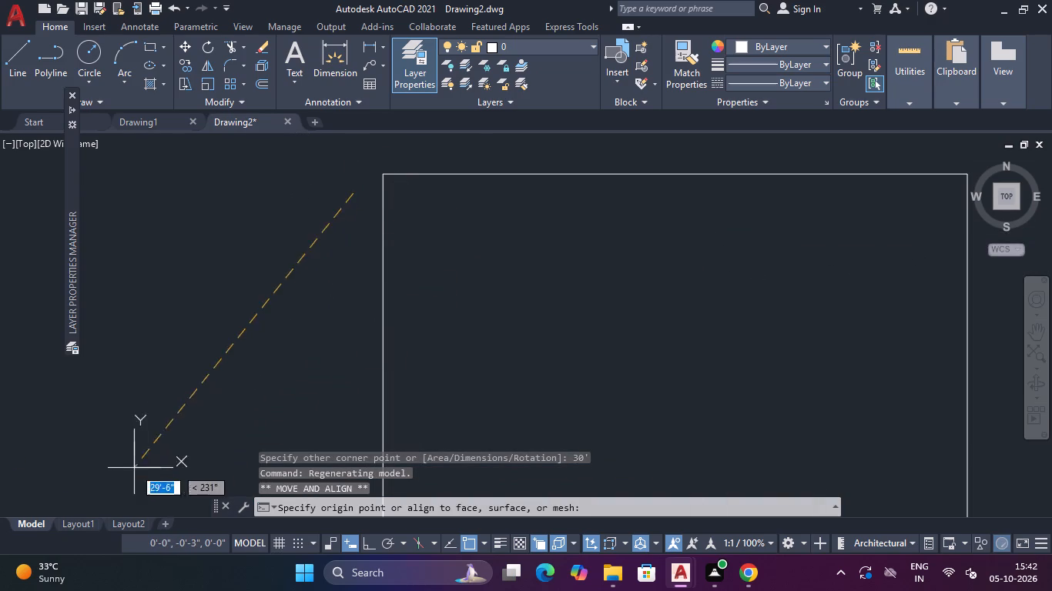
click(1, 508)
Offset the rectangle 9" to the inside.
scroll(436, 329, down, 4)
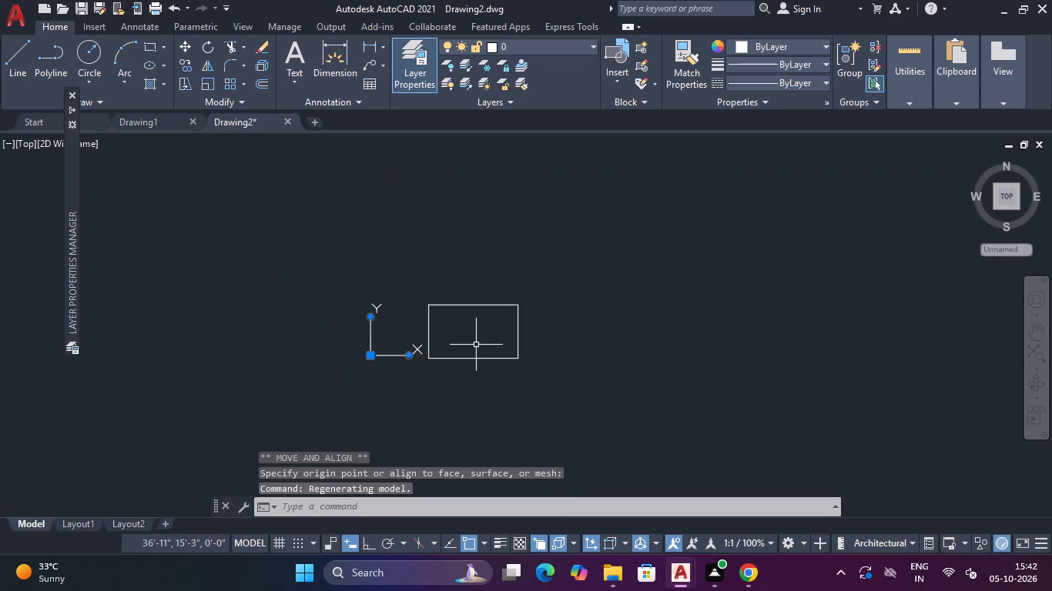
middle_drag(477, 345, 452, 297)
scroll(451, 295, up, 3)
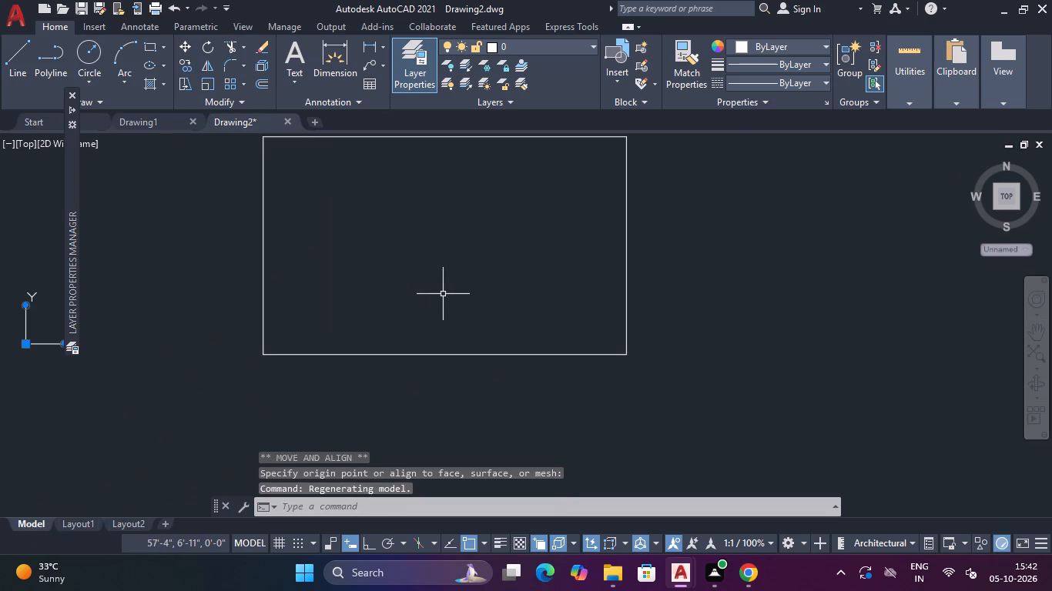
scroll(443, 294, up, 1)
middle_drag(443, 294, 486, 378)
scroll(489, 372, down, 1)
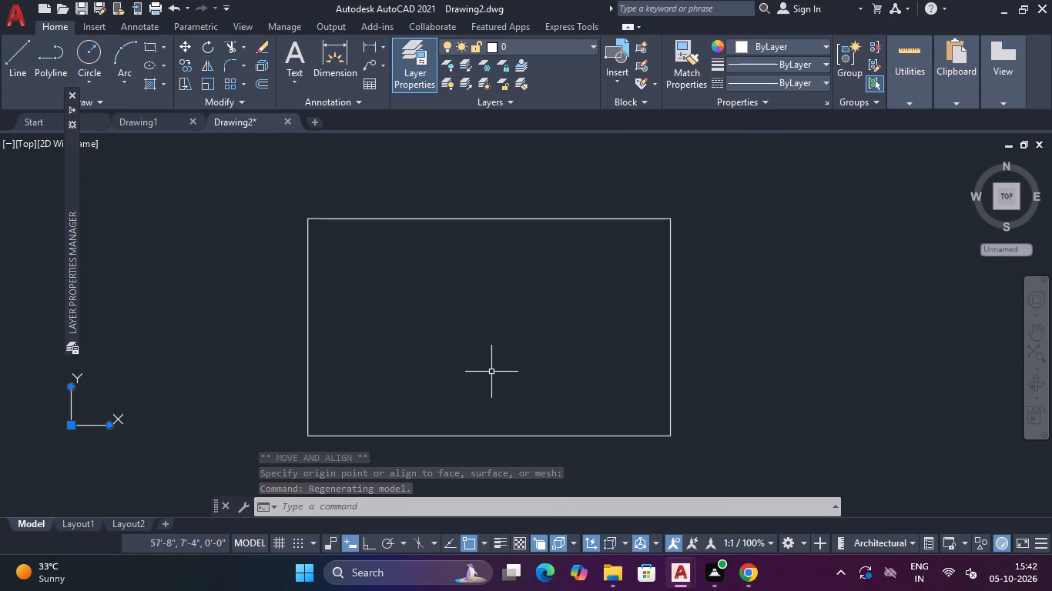
text(O)
key(space)
text(9")
key(Return)
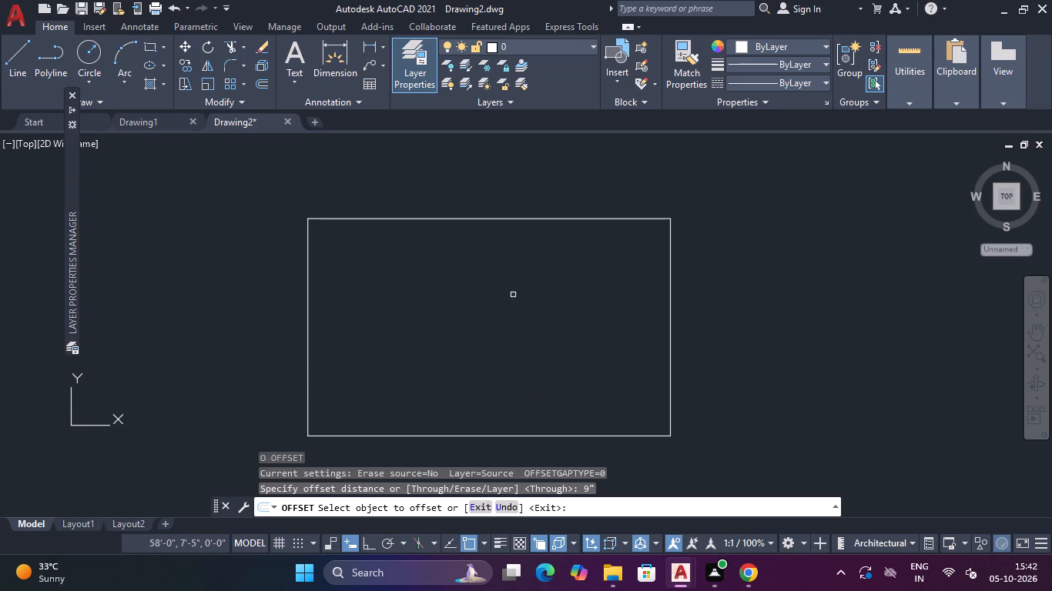
click(526, 218)
click(521, 239)
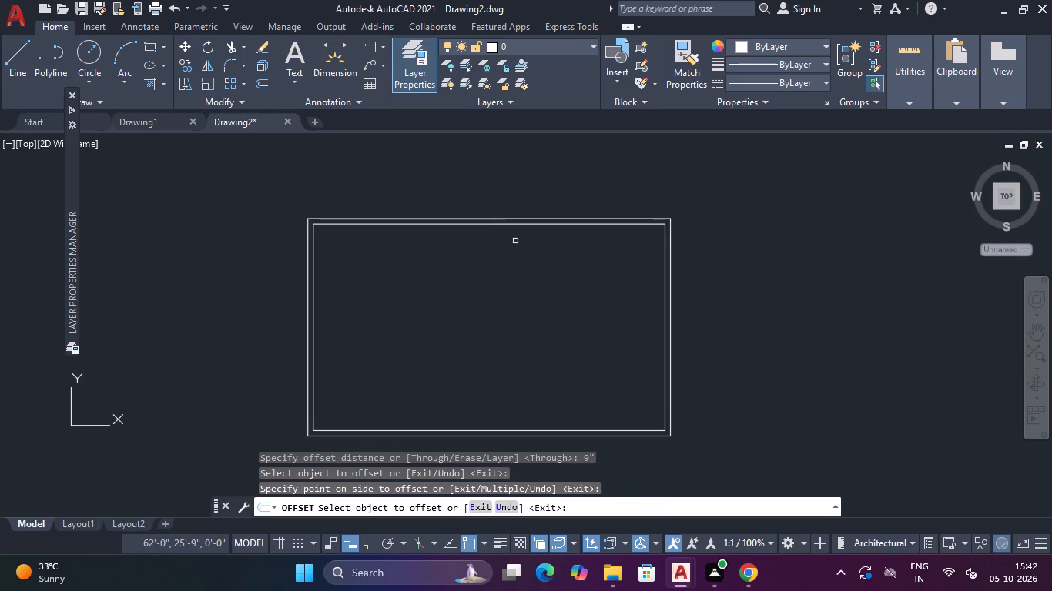
key(Escape)
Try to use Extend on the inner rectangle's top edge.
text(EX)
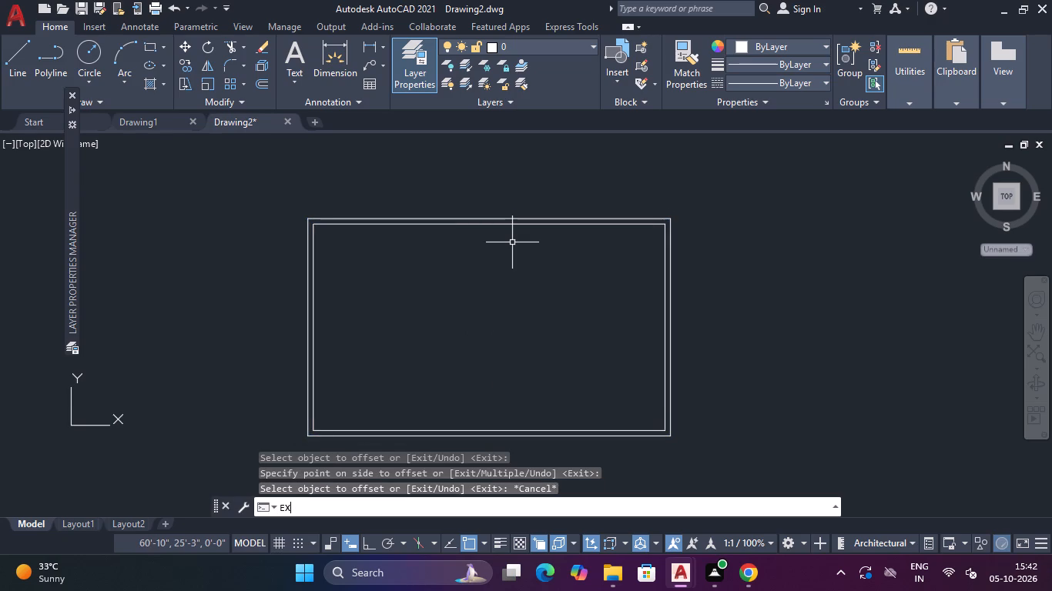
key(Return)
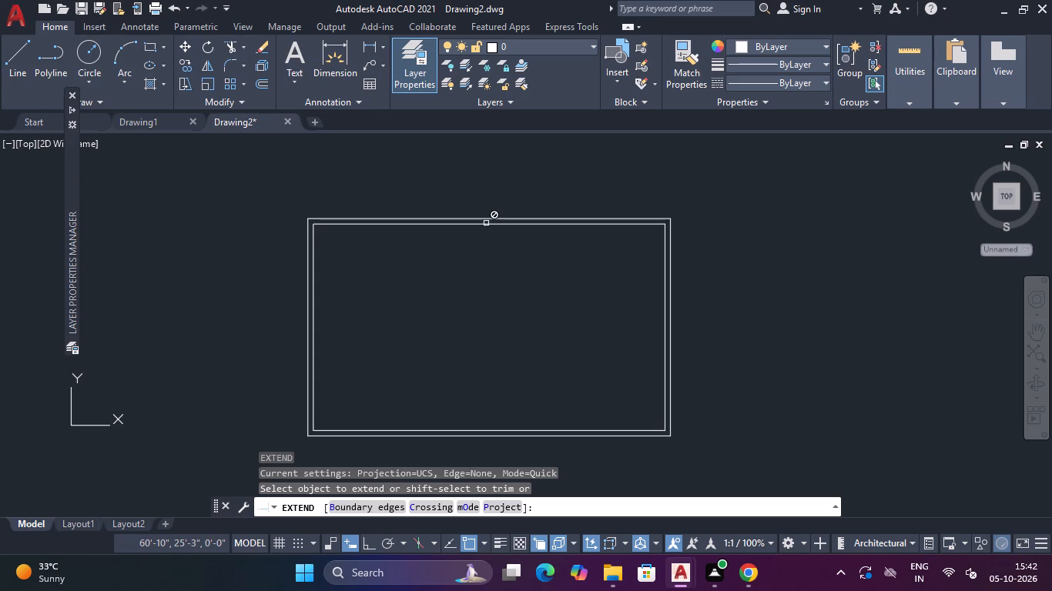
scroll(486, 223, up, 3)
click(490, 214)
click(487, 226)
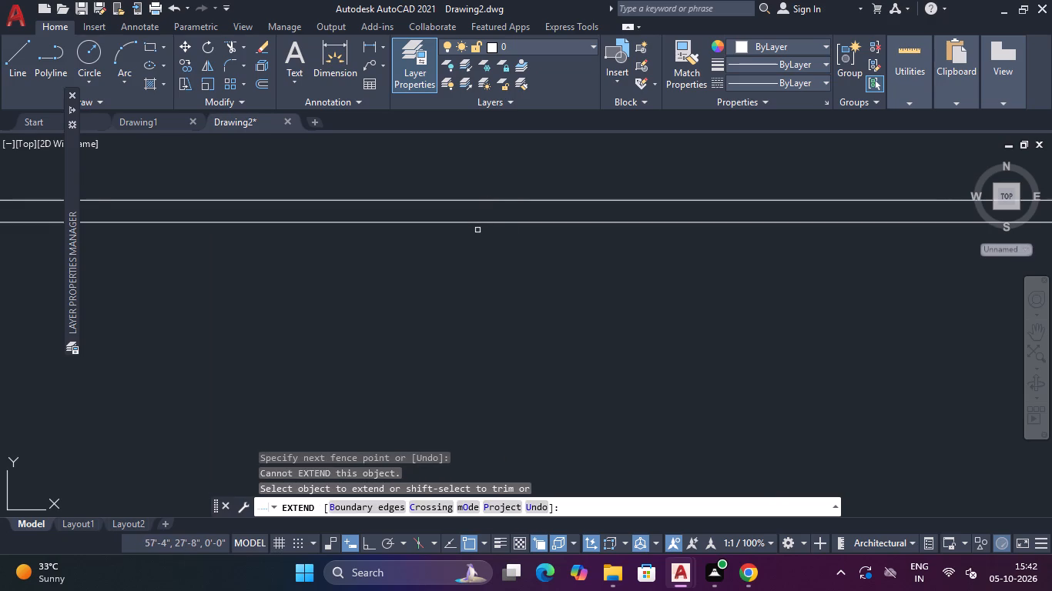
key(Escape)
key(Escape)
Explode the inner rectangle into separate lines.
scroll(430, 217, up, 2)
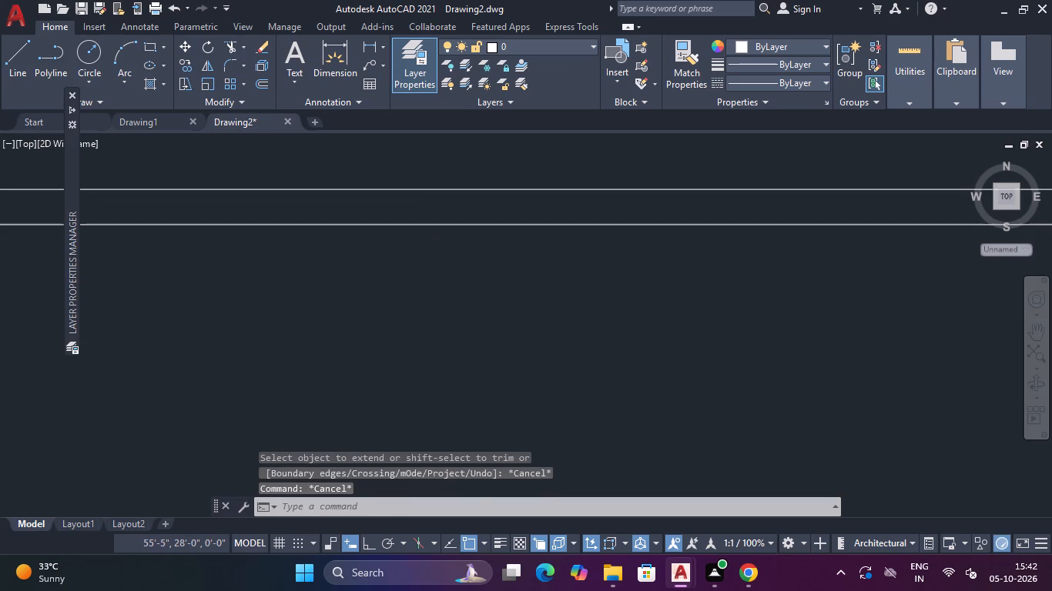
click(430, 217)
click(410, 238)
scroll(410, 238, down, 5)
scroll(429, 299, down, 2)
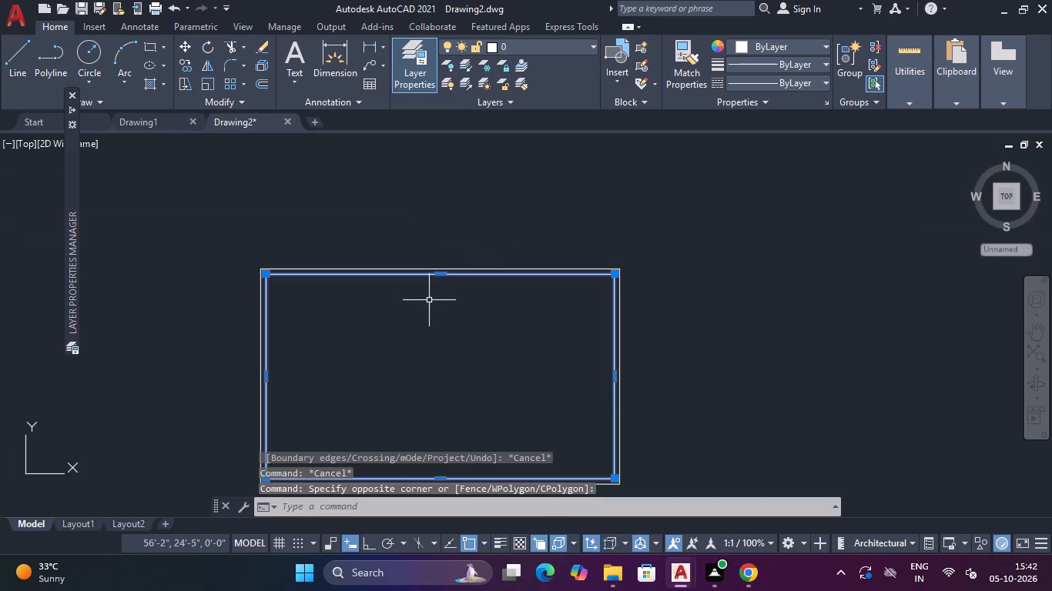
scroll(429, 300, up, 2)
scroll(429, 301, down, 1)
text(EX)
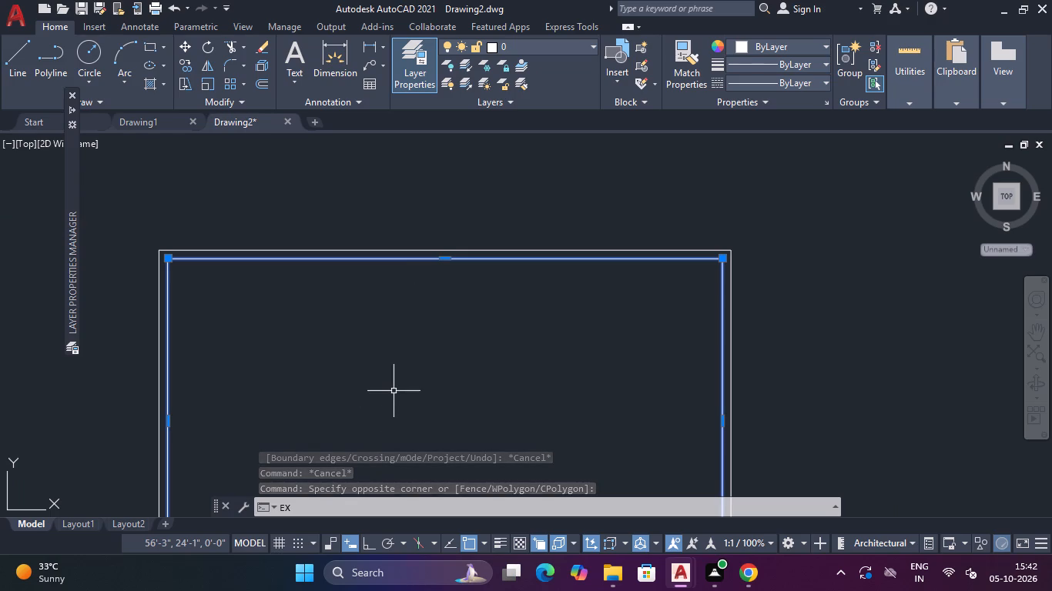
key(BackSpace)
key(BackSpace)
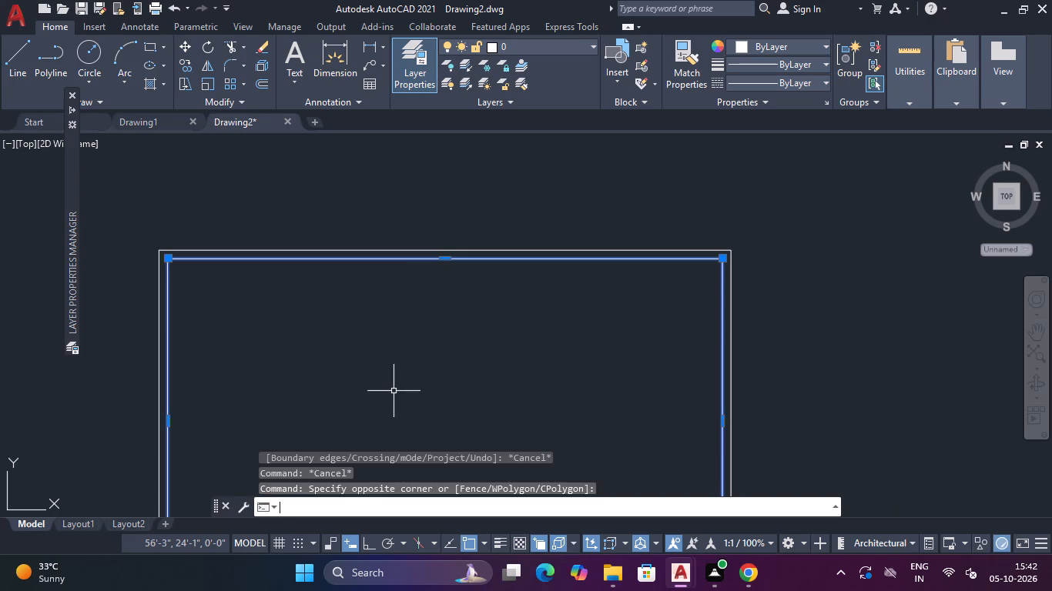
text(EXP)
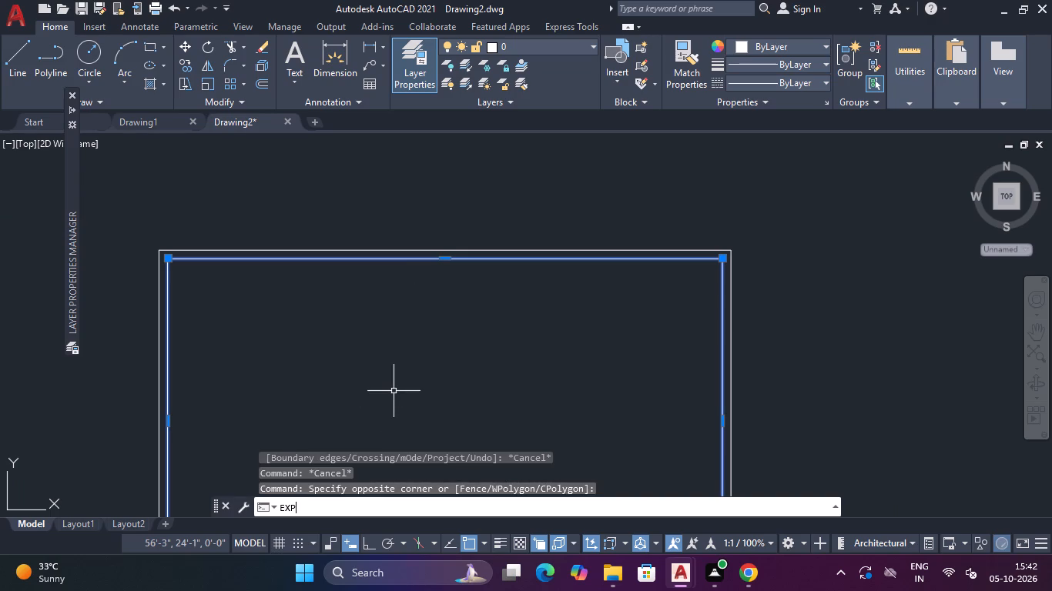
key(Down)
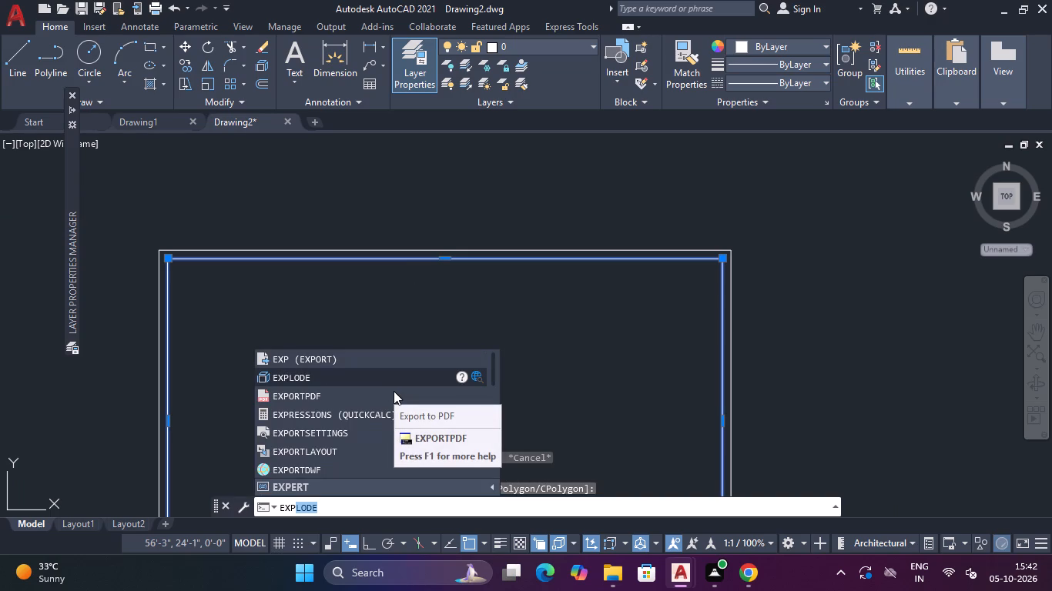
key(Return)
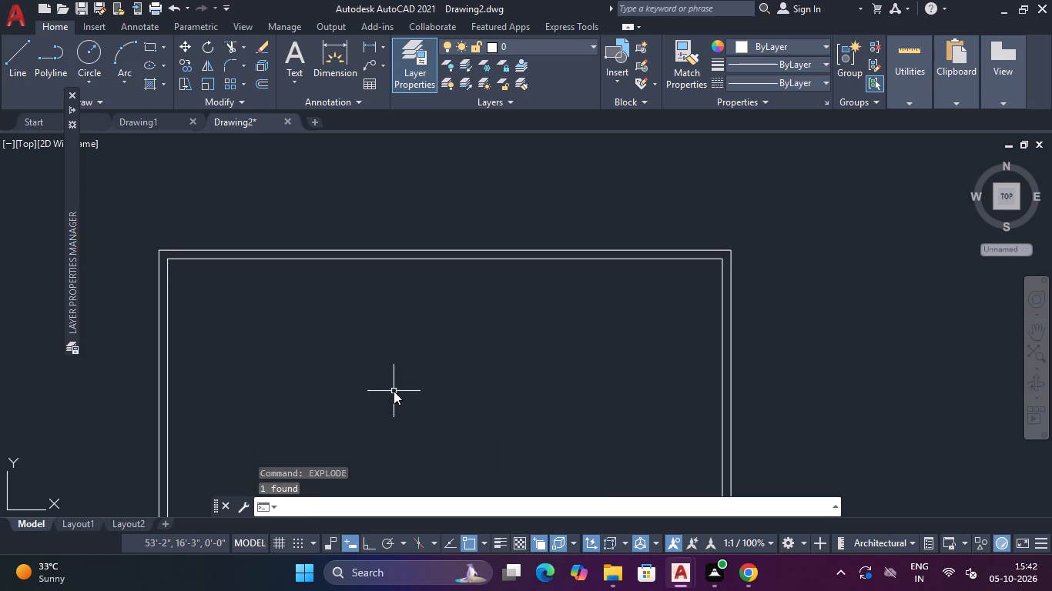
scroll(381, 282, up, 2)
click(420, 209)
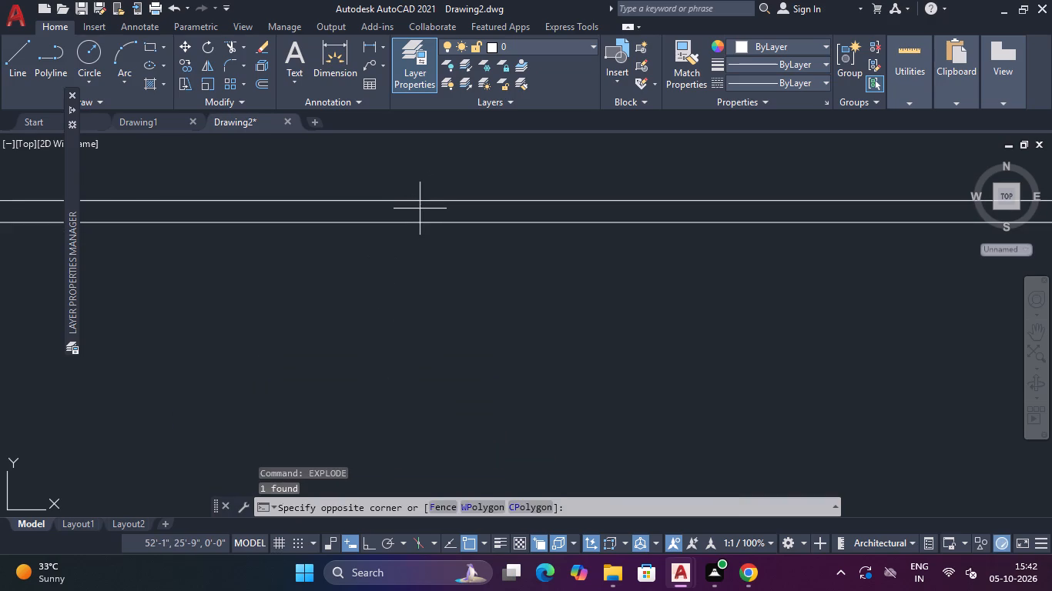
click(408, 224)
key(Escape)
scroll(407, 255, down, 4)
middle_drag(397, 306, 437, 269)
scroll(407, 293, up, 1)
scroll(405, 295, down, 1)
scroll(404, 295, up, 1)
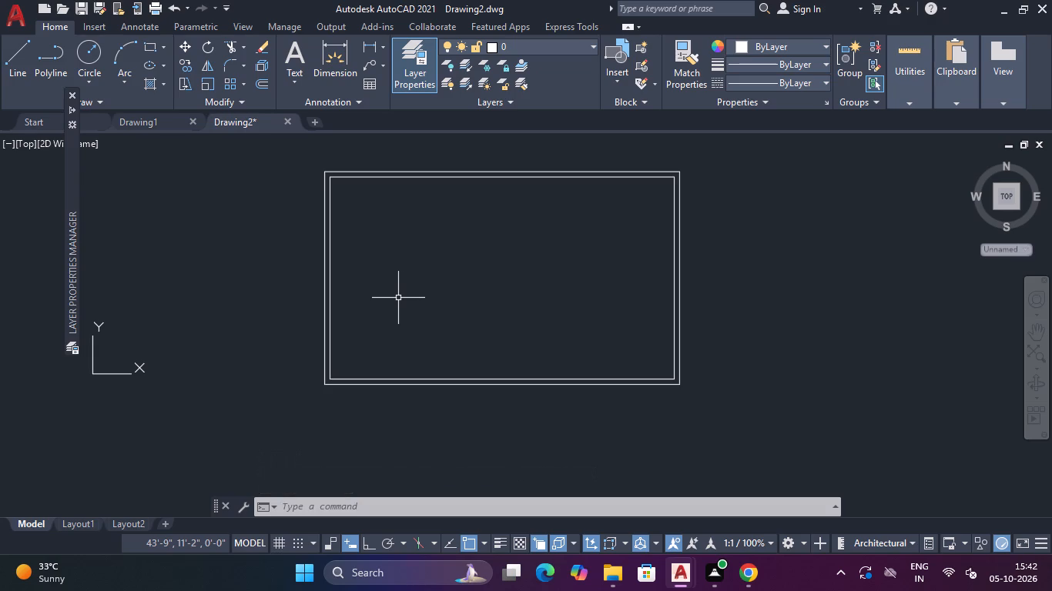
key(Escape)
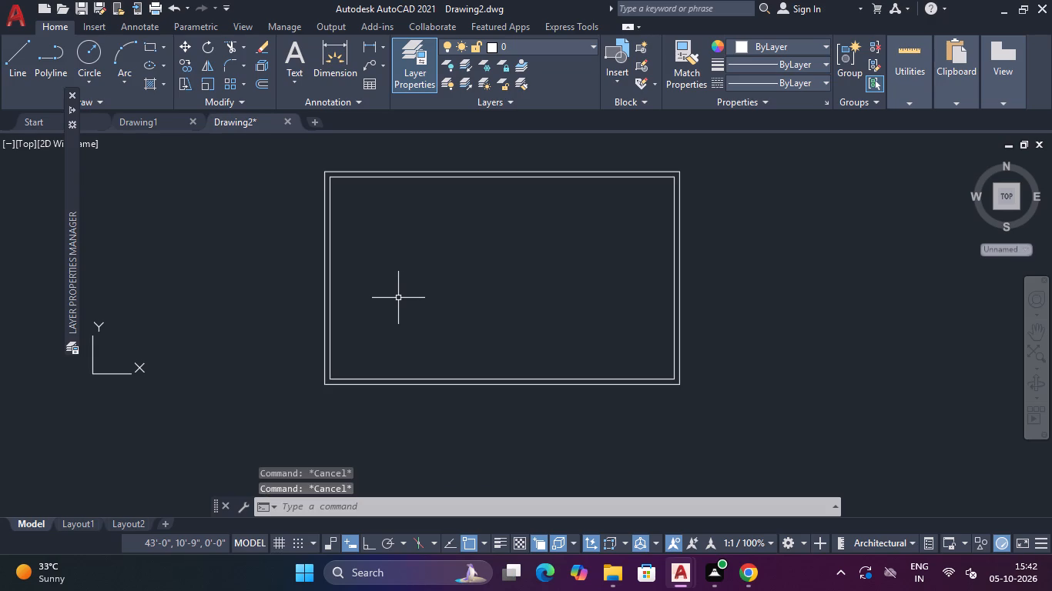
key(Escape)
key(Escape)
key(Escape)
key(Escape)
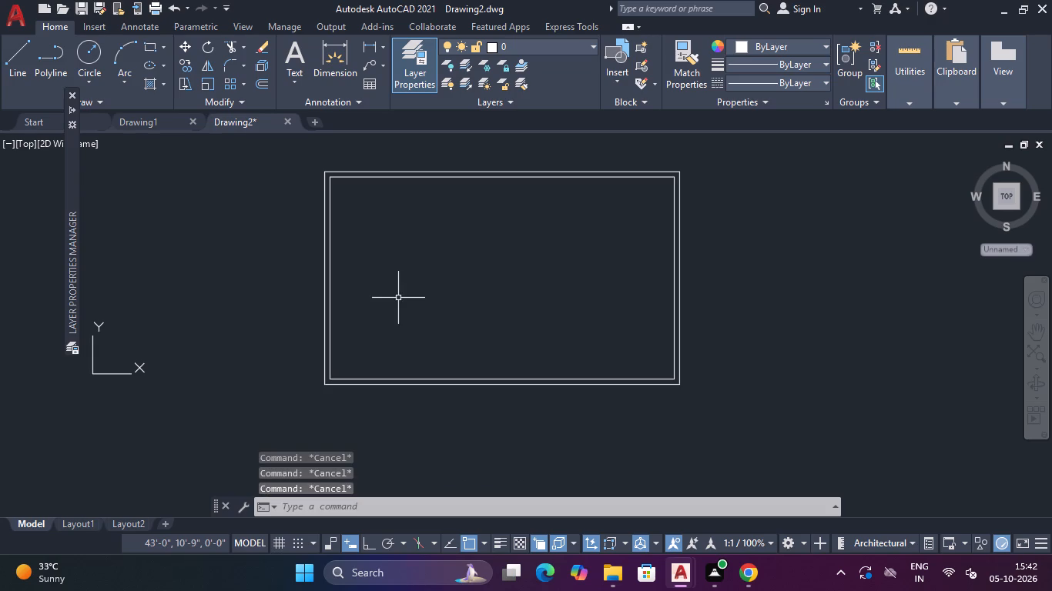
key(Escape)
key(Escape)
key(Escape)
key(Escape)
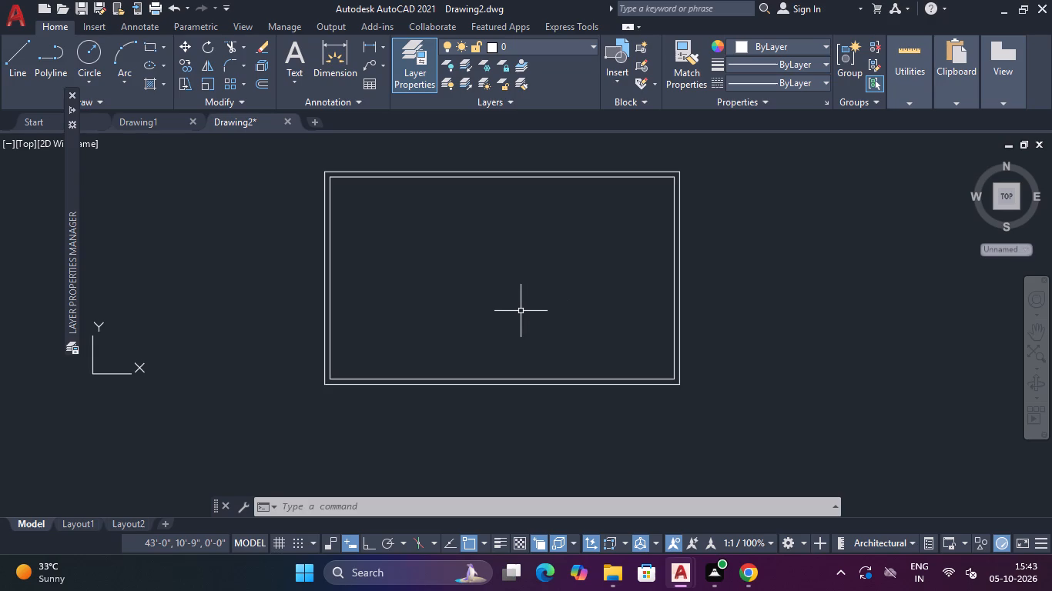
Offset the right inner wall line 11' toward the inside of the plan.
text(O)
key(space)
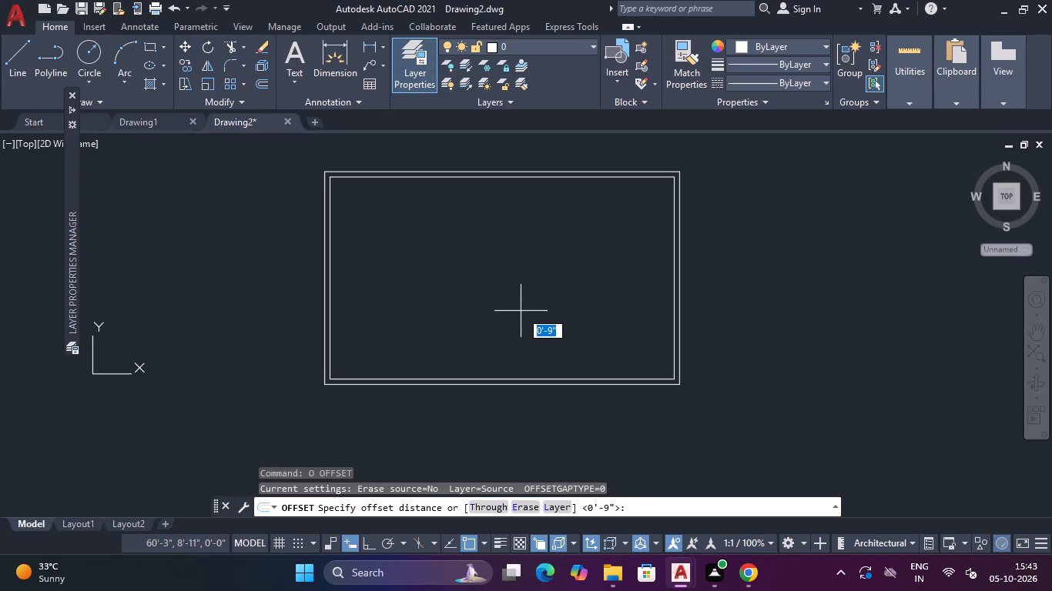
text(11)
key(apostrophe)
key(Return)
scroll(681, 283, up, 1)
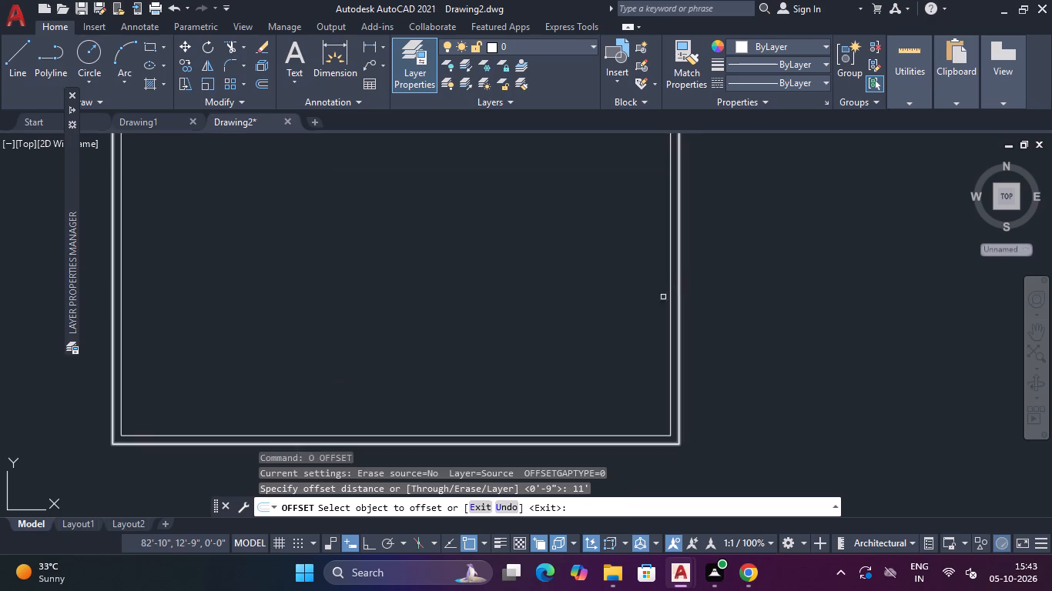
click(672, 298)
click(615, 305)
scroll(614, 306, down, 2)
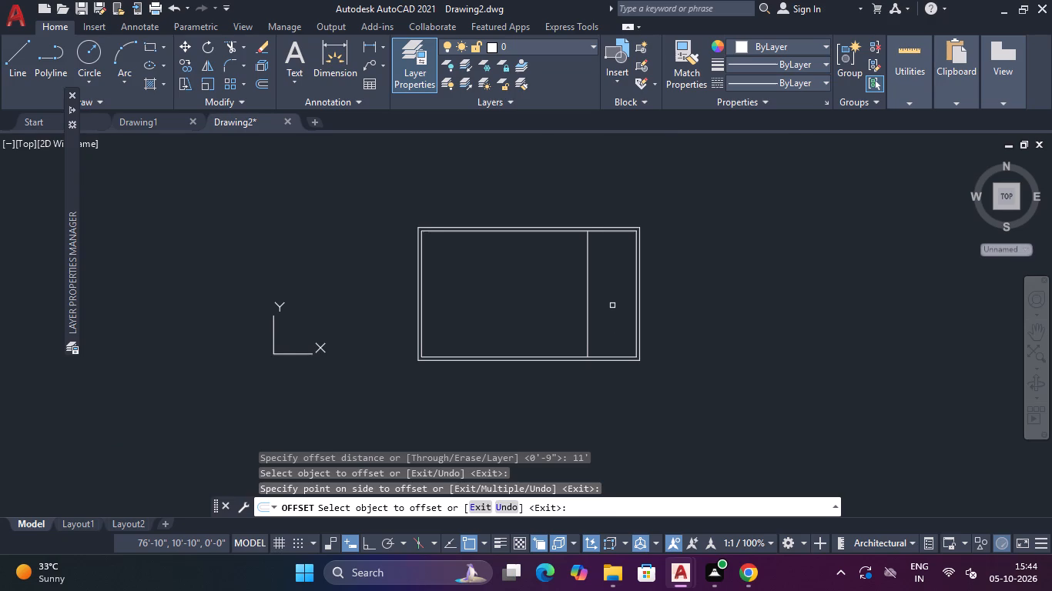
key(Escape)
key(Escape)
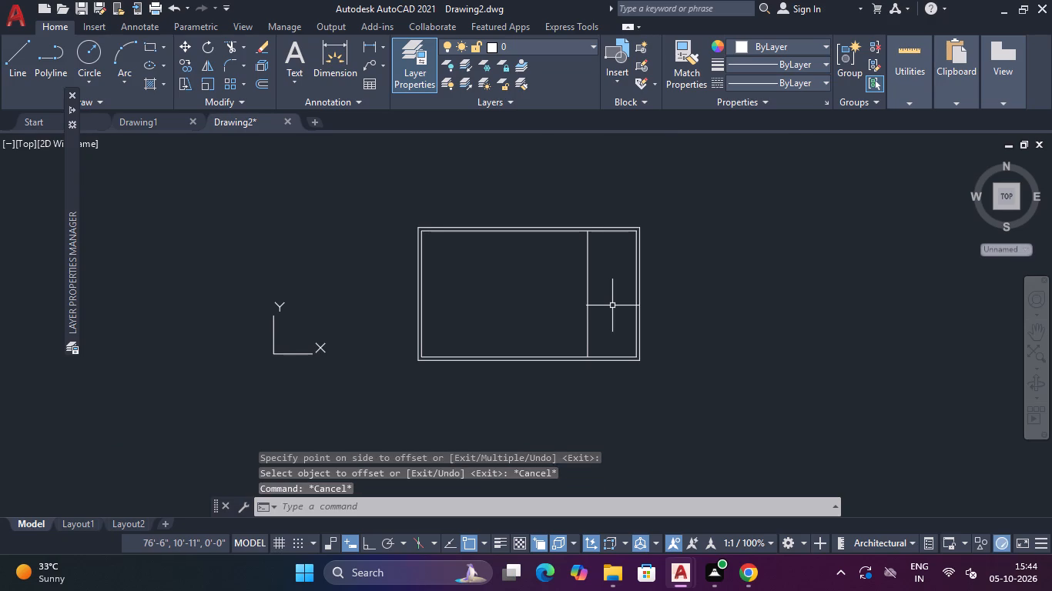
Offset the top and bottom inner wall lines 12' toward the inside of the plan.
text(O)
key(space)
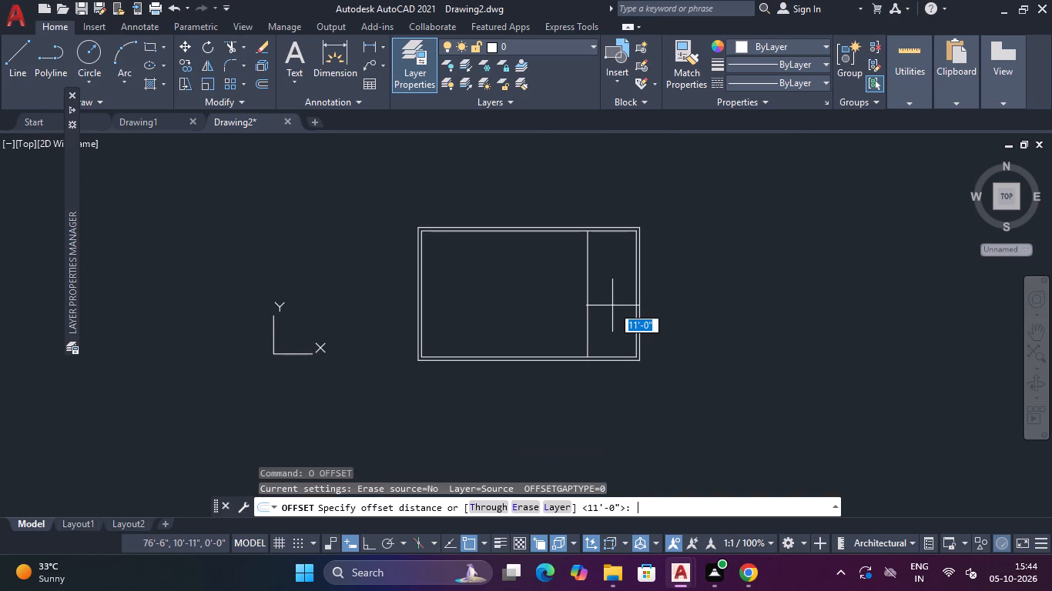
key(1)
text(2')
key(Return)
scroll(621, 270, up, 3)
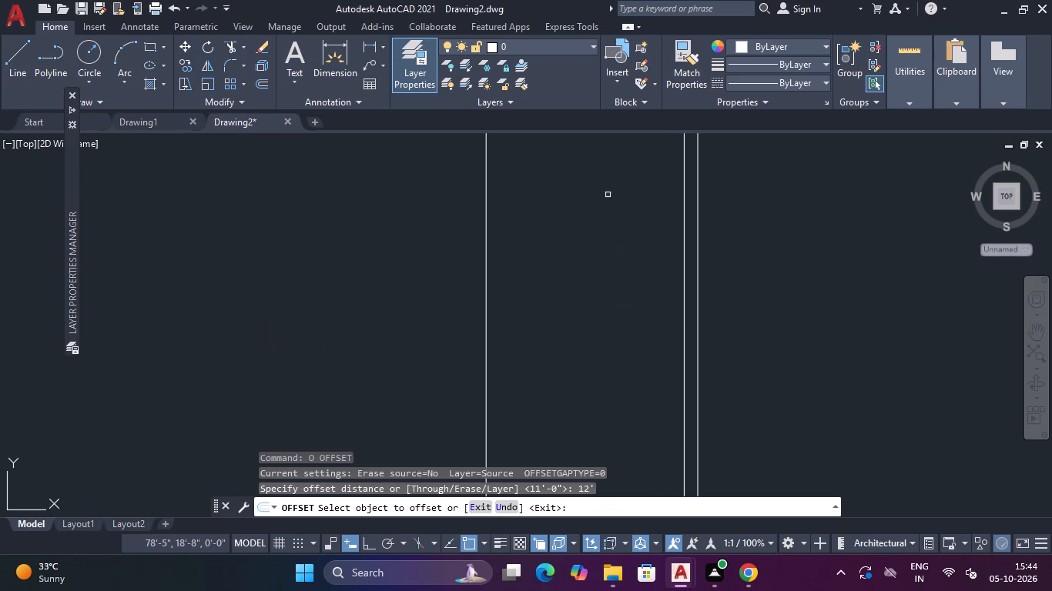
scroll(608, 194, down, 2)
click(594, 161)
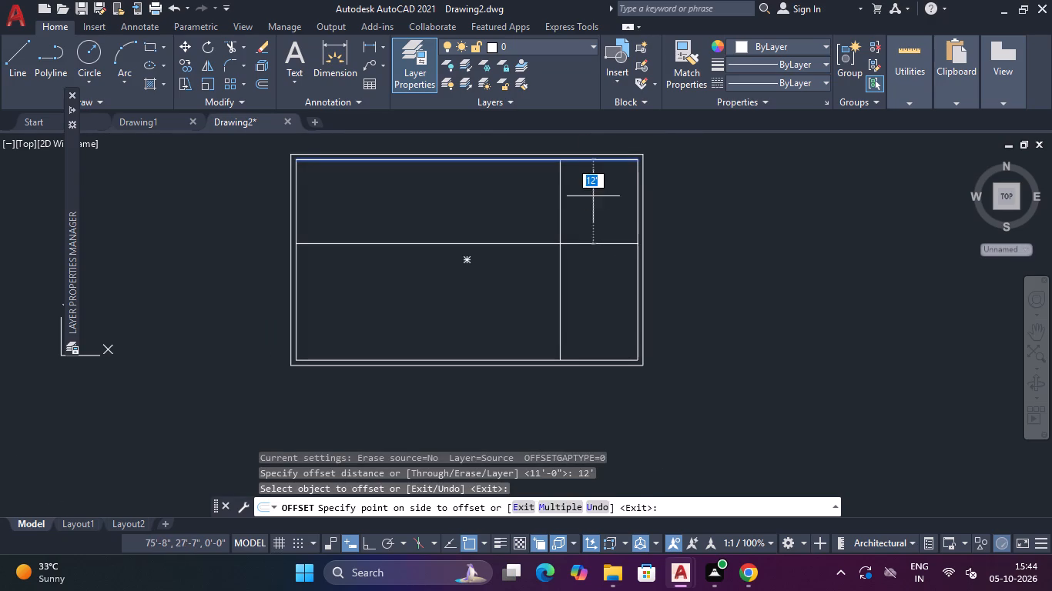
click(591, 208)
click(585, 360)
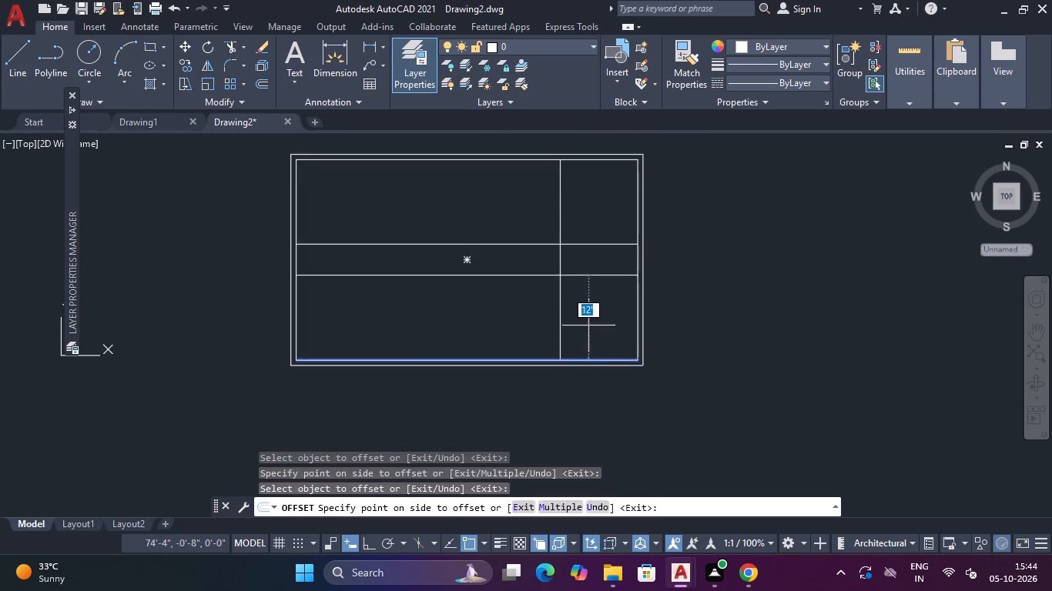
click(588, 326)
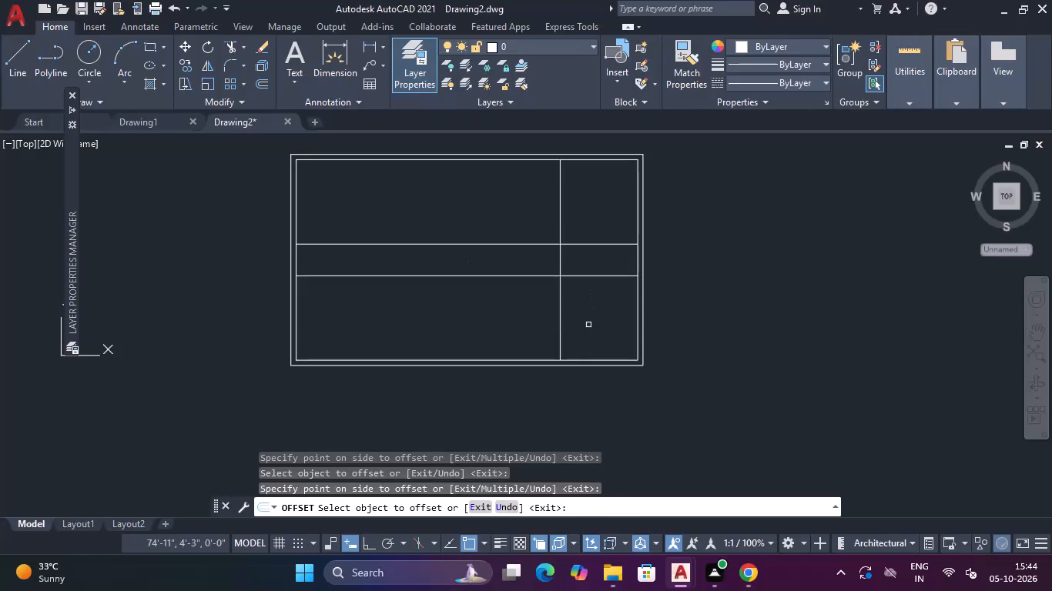
key(Escape)
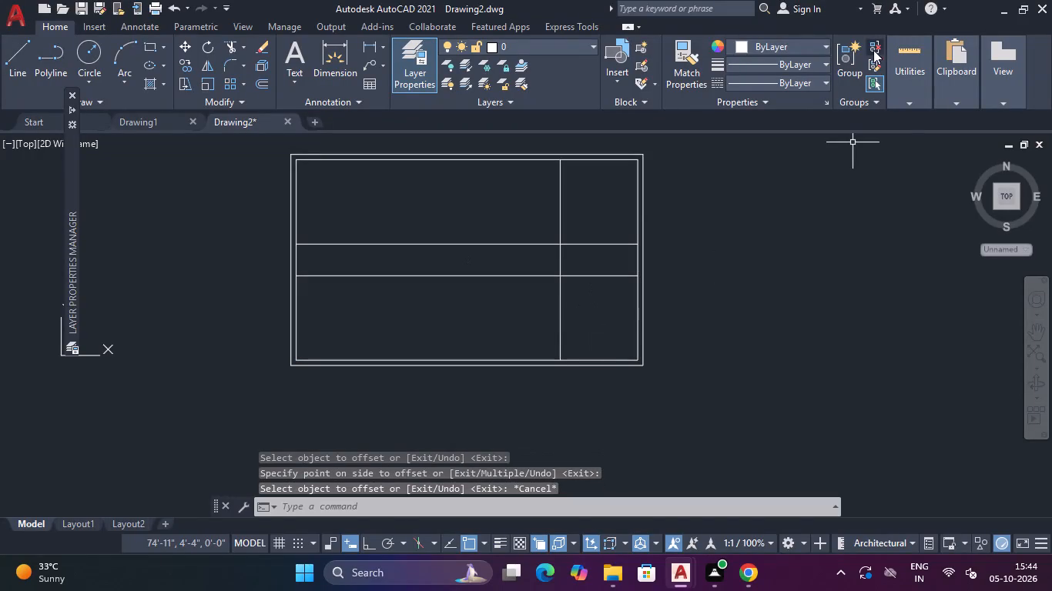
Measure the width and height of the space between the two horizontal partition lines, right of the vertical one.
click(896, 77)
click(902, 125)
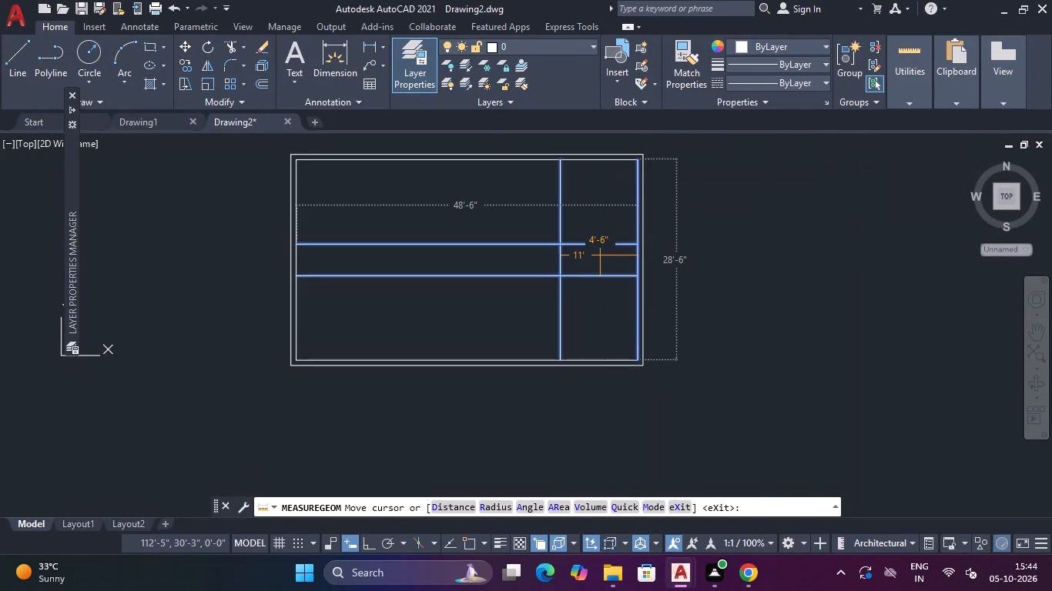
scroll(599, 255, up, 2)
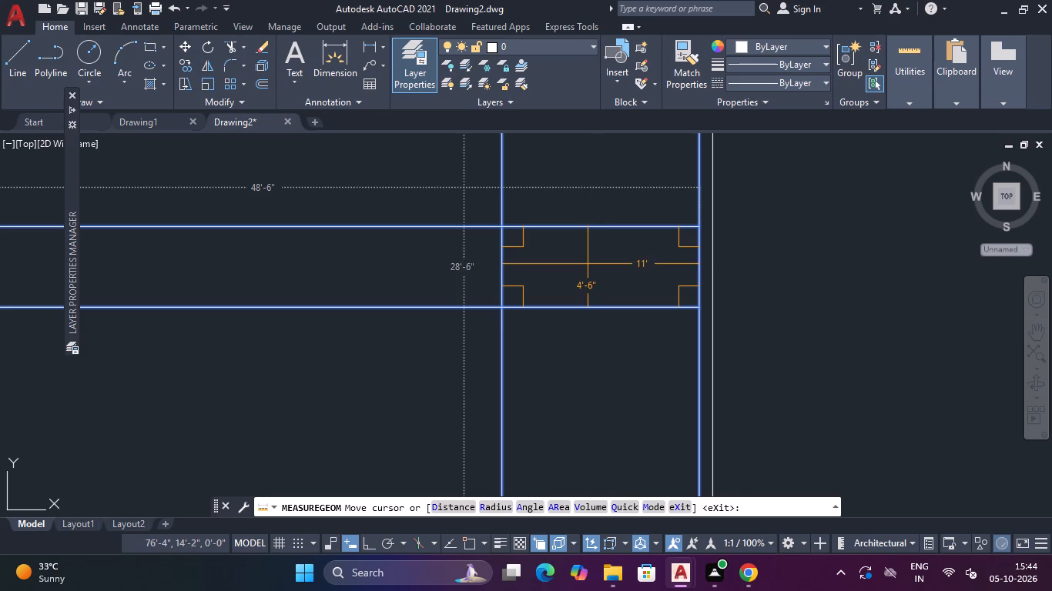
key(Escape)
scroll(581, 267, down, 3)
key(Escape)
key(Escape)
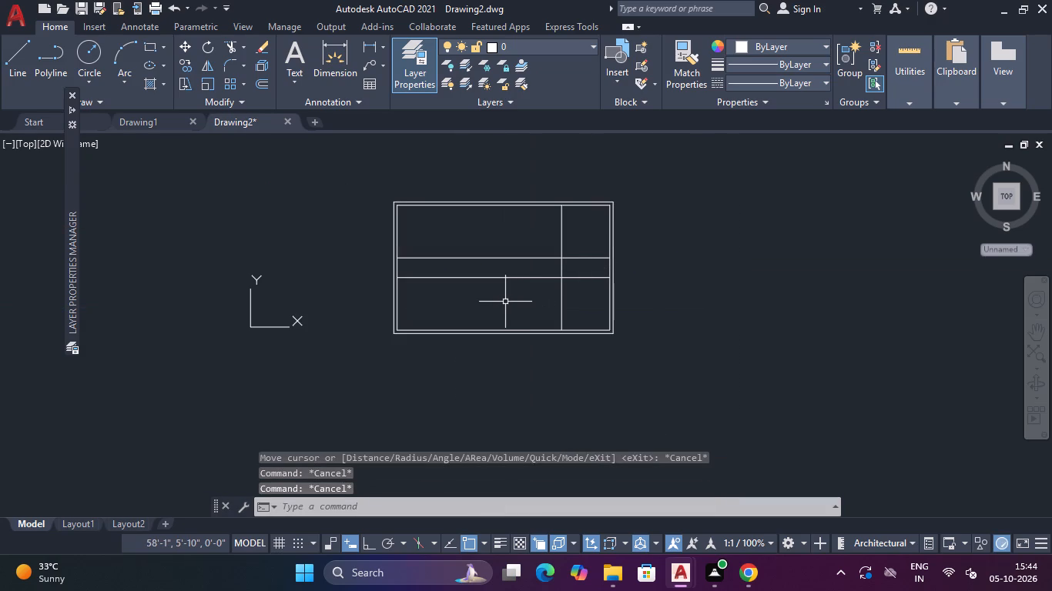
Trim away the portions of both horizontal partition lines lying left of the vertical partition line.
text(TR)
key(space)
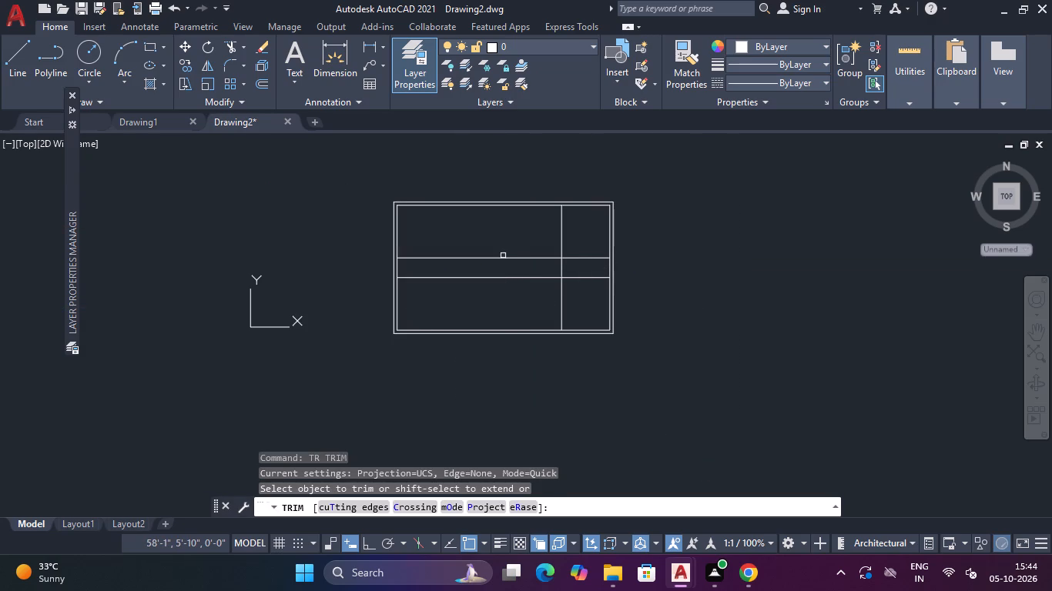
drag(498, 242, 495, 307)
key(Escape)
key(space)
drag(499, 241, 493, 284)
key(Escape)
key(Escape)
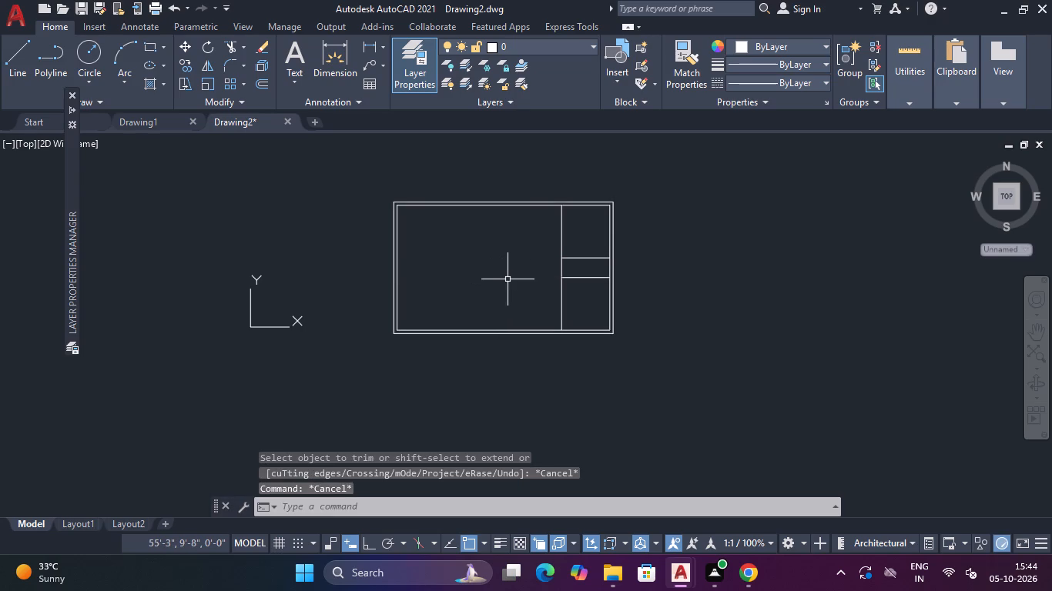
Offset the partition lines 4": the vertical one to the left, the upper horizontal one upward and the lower one downward.
text(O)
key(space)
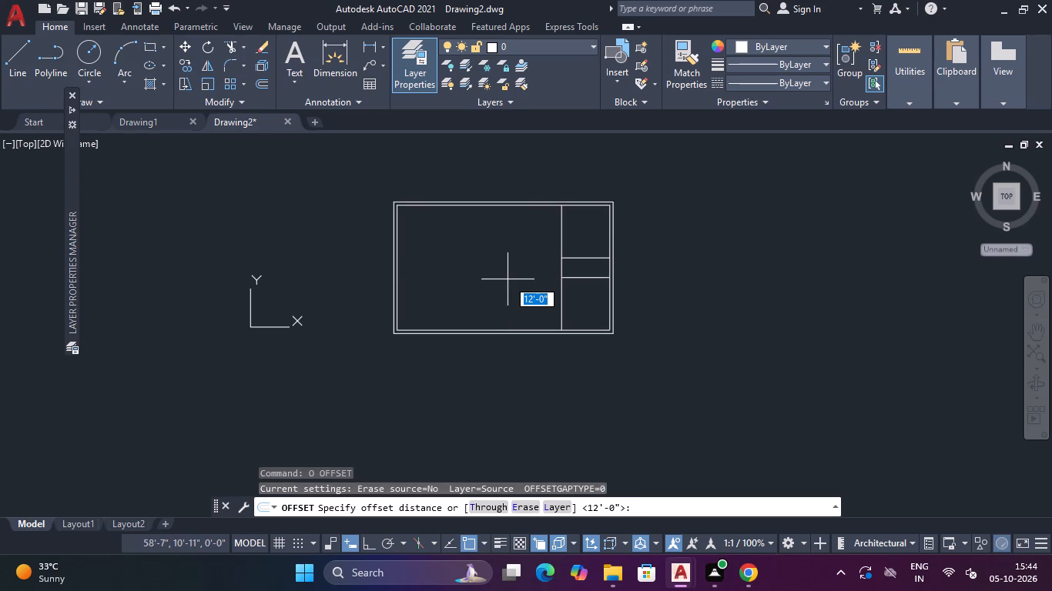
text(4")
key(Return)
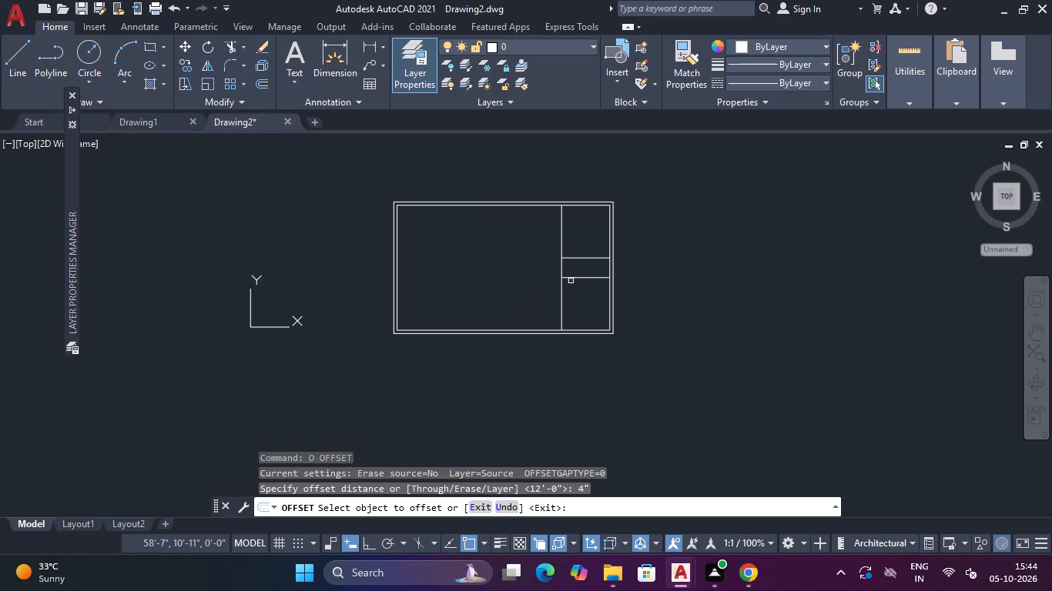
click(561, 225)
click(539, 249)
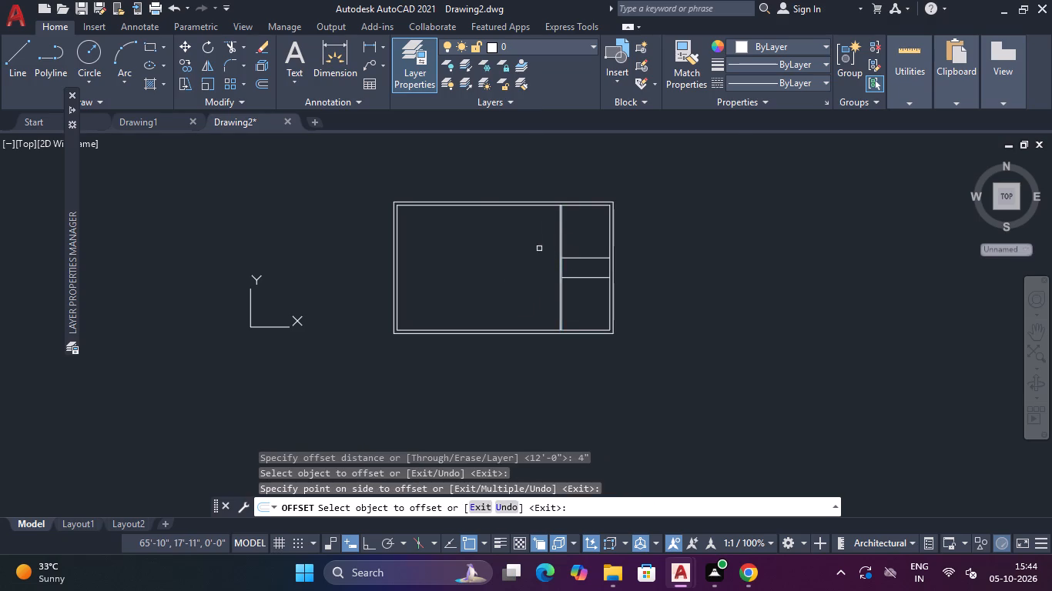
scroll(573, 262, up, 4)
click(578, 237)
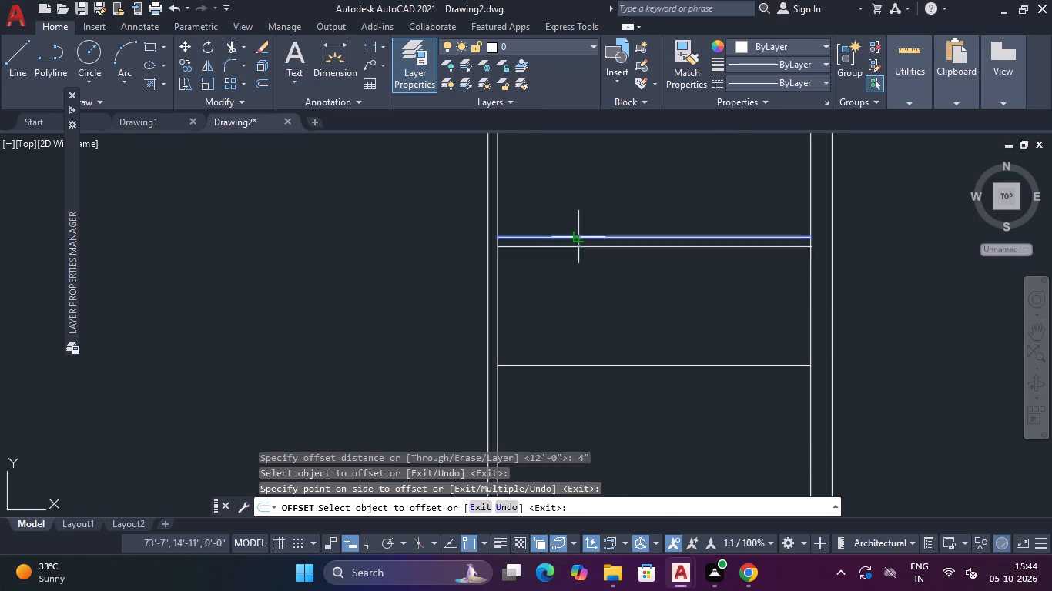
click(578, 207)
click(574, 365)
click(574, 399)
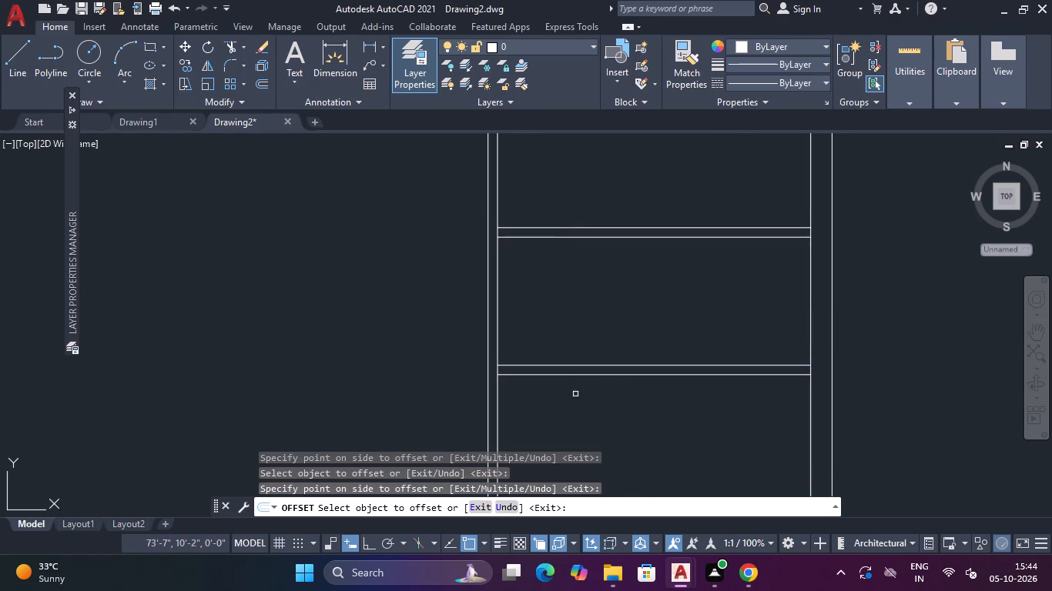
End the Offset command after offsetting the partition lines.
scroll(575, 393, down, 3)
middle_drag(531, 372, 555, 322)
key(Escape)
key(Escape)
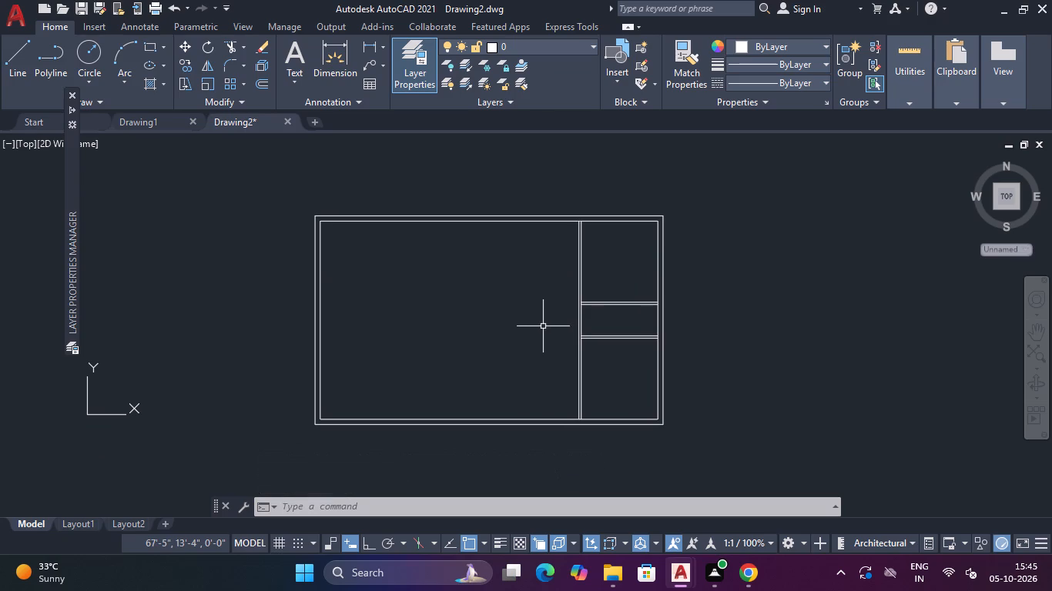
Examine the partition layout, especially the double-line vertical partition where it meets the top outer wall.
scroll(544, 326, up, 2)
scroll(581, 329, down, 1)
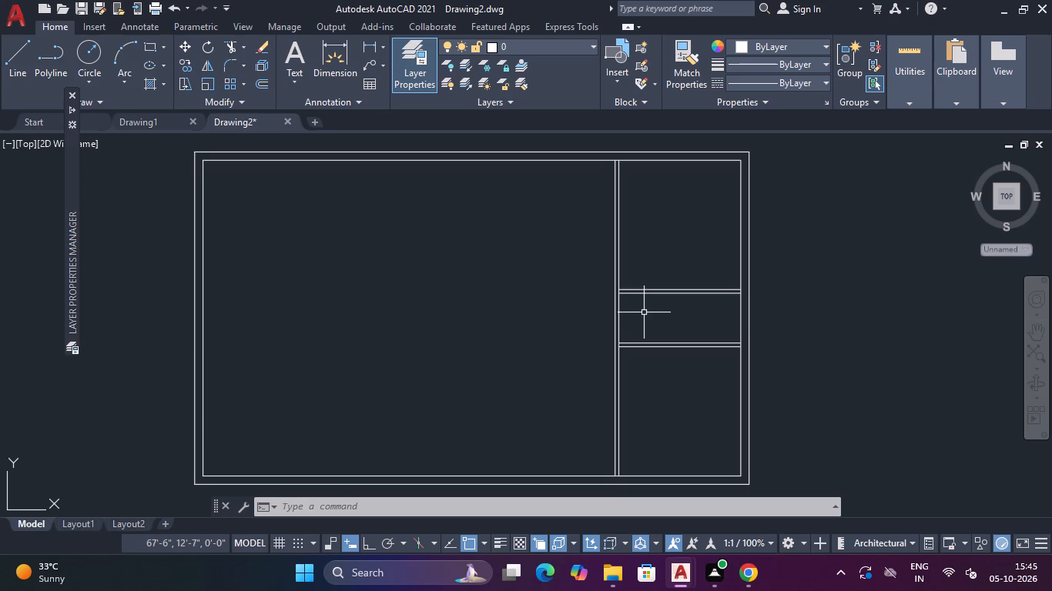
scroll(663, 330, down, 1)
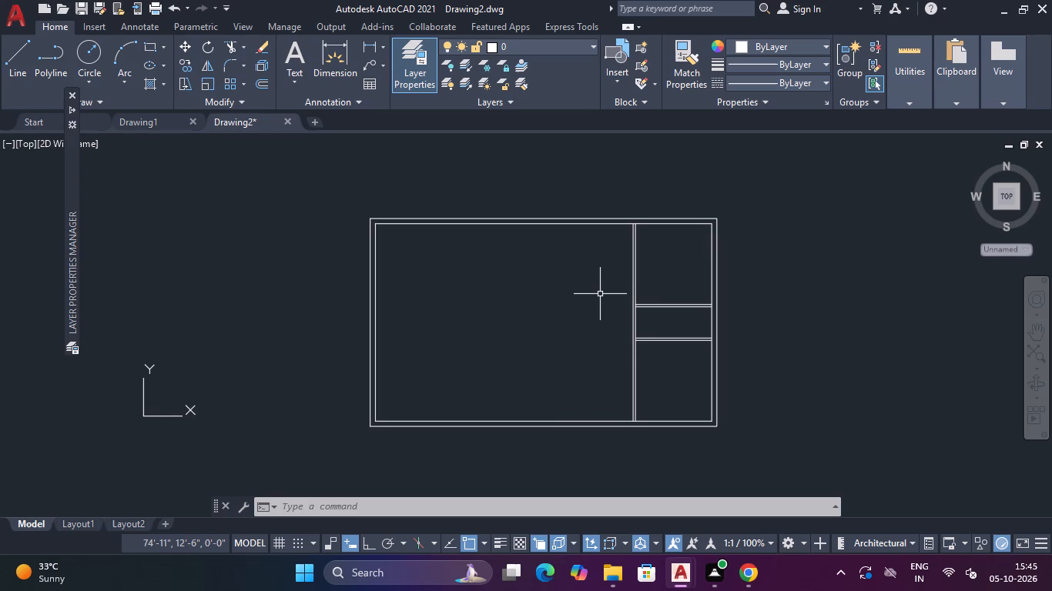
scroll(606, 304, down, 3)
scroll(607, 309, up, 2)
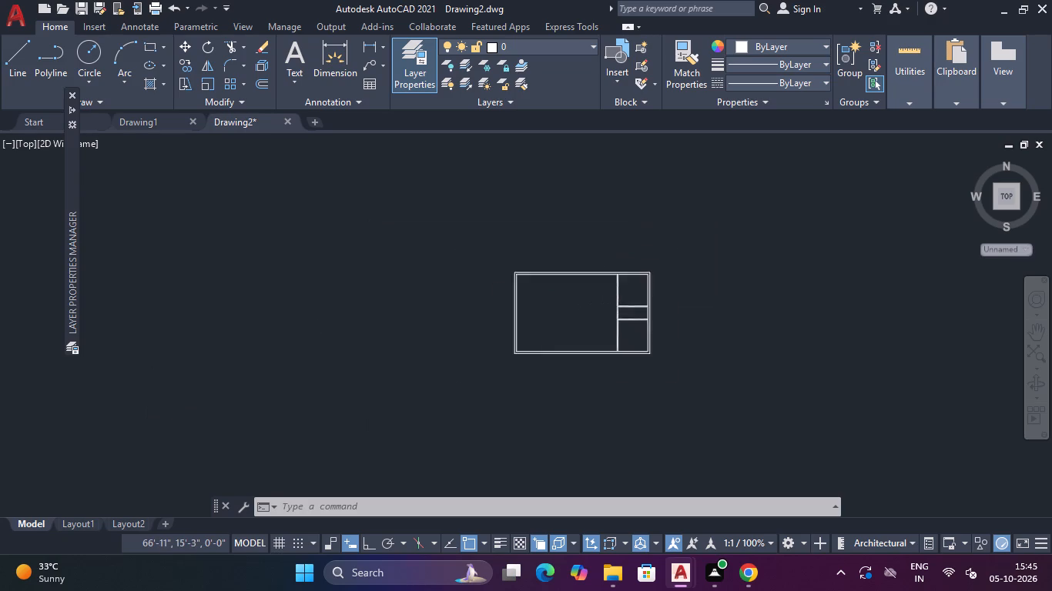
scroll(618, 274, up, 4)
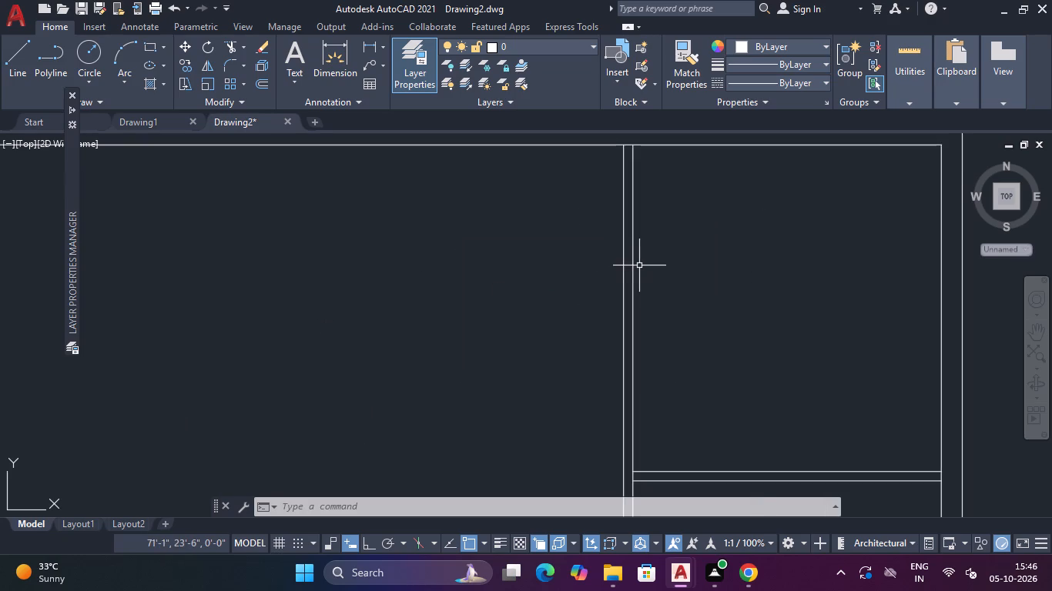
scroll(640, 260, down, 2)
scroll(640, 260, up, 1)
middle_drag(640, 260, 627, 336)
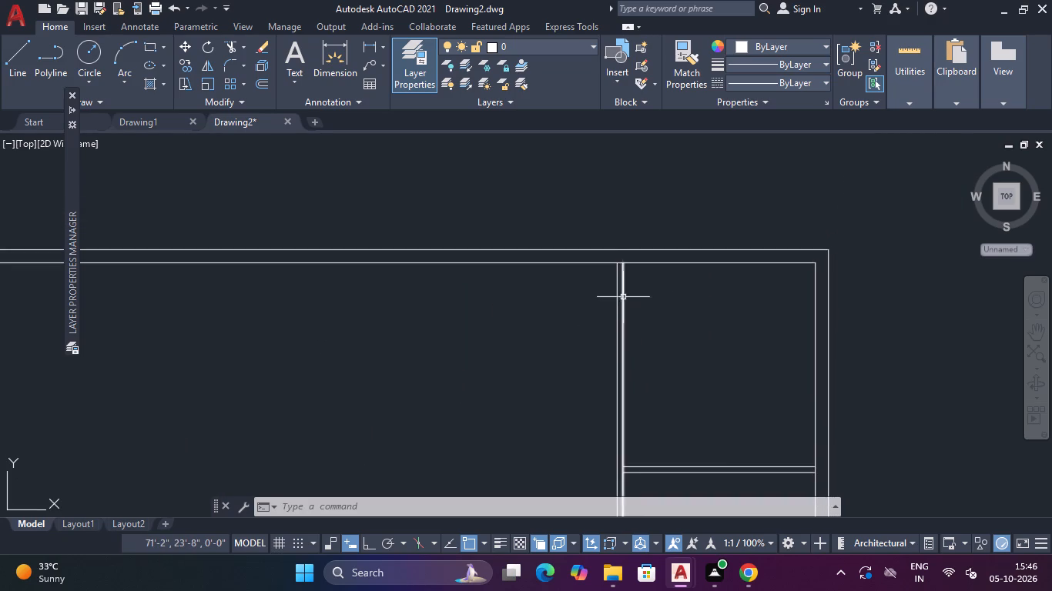
scroll(617, 274, up, 1)
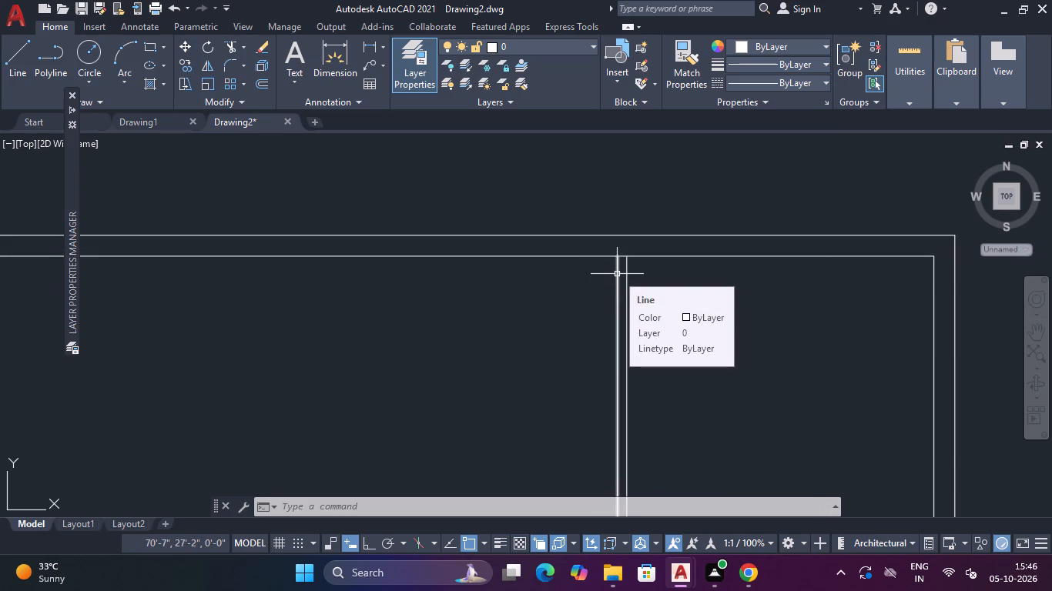
scroll(617, 274, down, 1)
scroll(617, 274, up, 1)
middle_drag(674, 308, 678, 299)
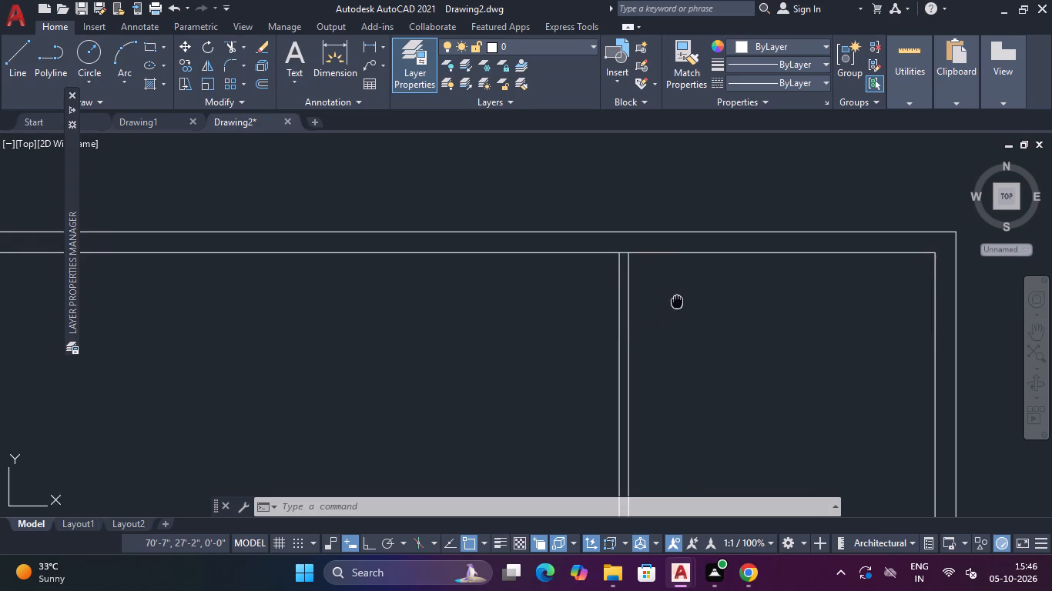
middle_drag(678, 299, 695, 267)
scroll(673, 280, up, 2)
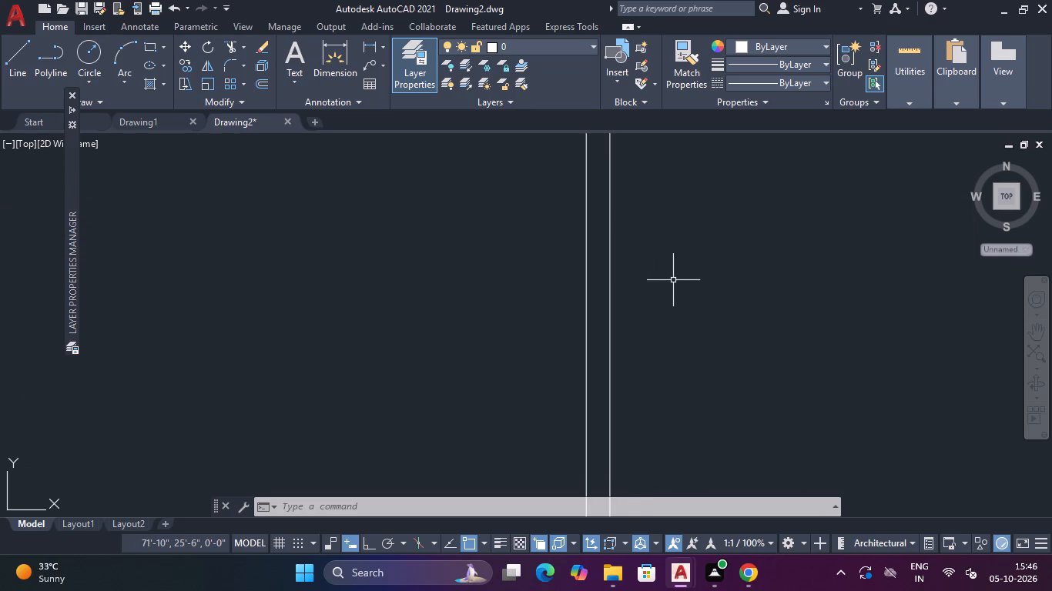
scroll(678, 279, up, 1)
scroll(678, 279, down, 2)
middle_drag(678, 279, 678, 332)
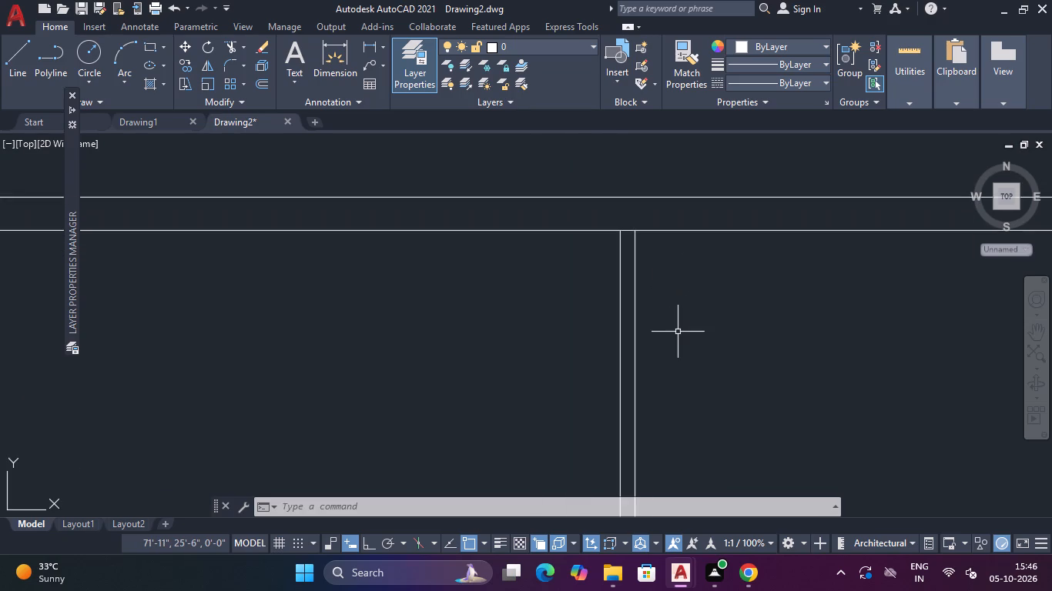
scroll(678, 332, down, 4)
middle_drag(605, 408, 630, 344)
middle_click(630, 344)
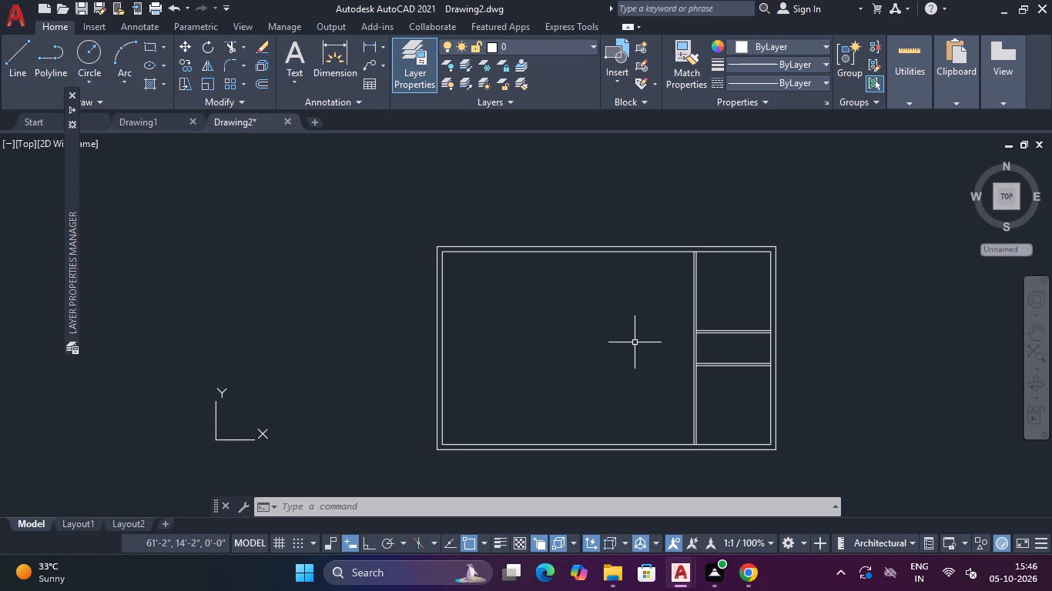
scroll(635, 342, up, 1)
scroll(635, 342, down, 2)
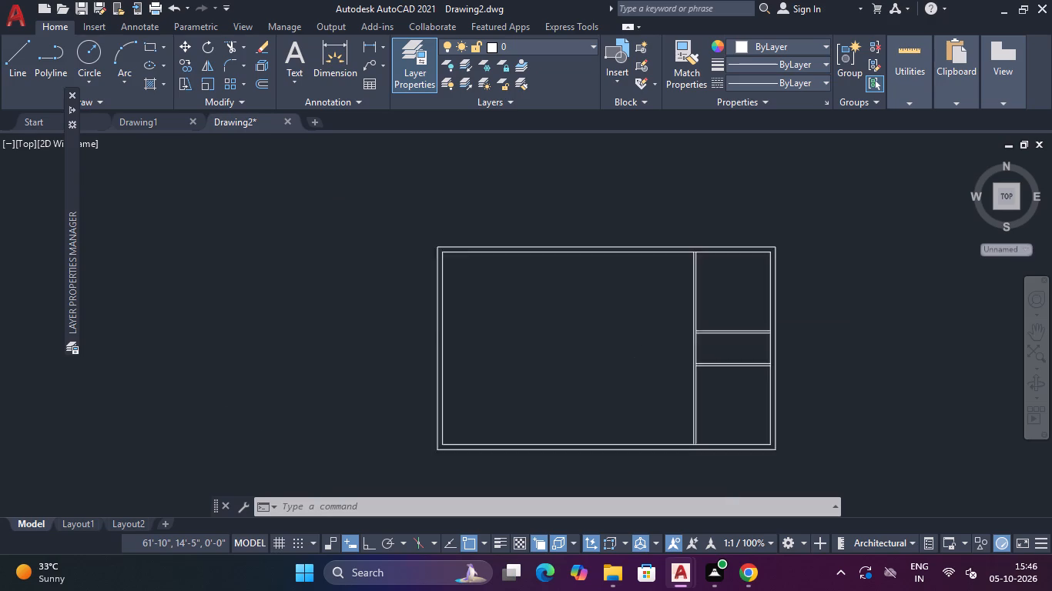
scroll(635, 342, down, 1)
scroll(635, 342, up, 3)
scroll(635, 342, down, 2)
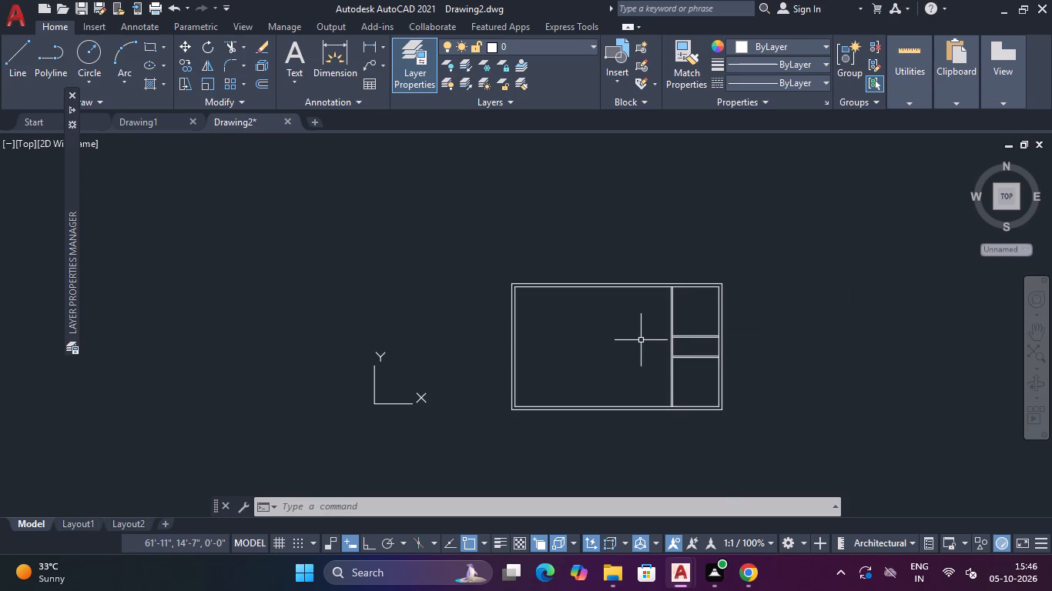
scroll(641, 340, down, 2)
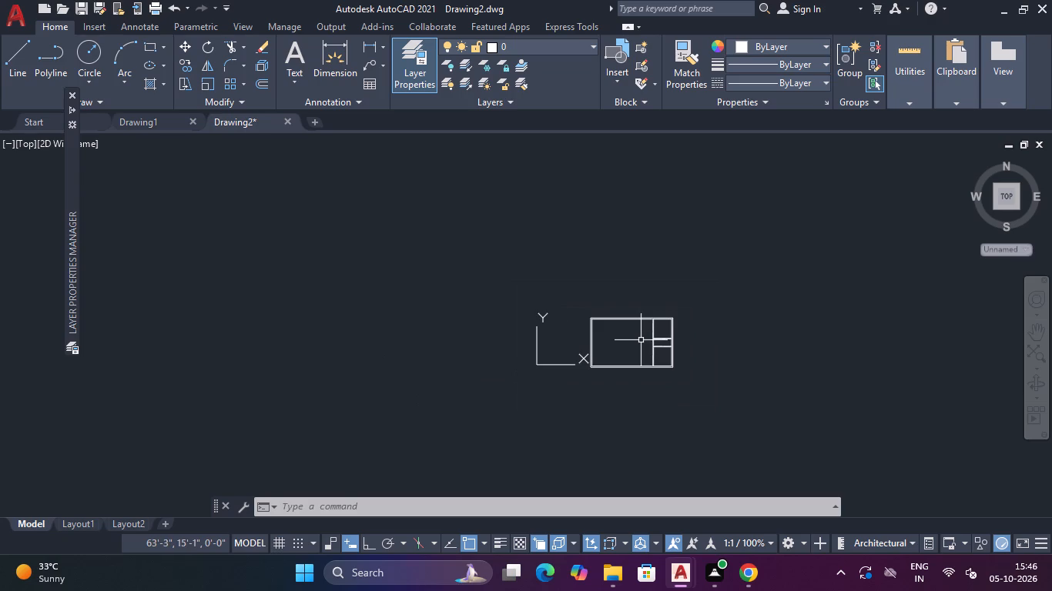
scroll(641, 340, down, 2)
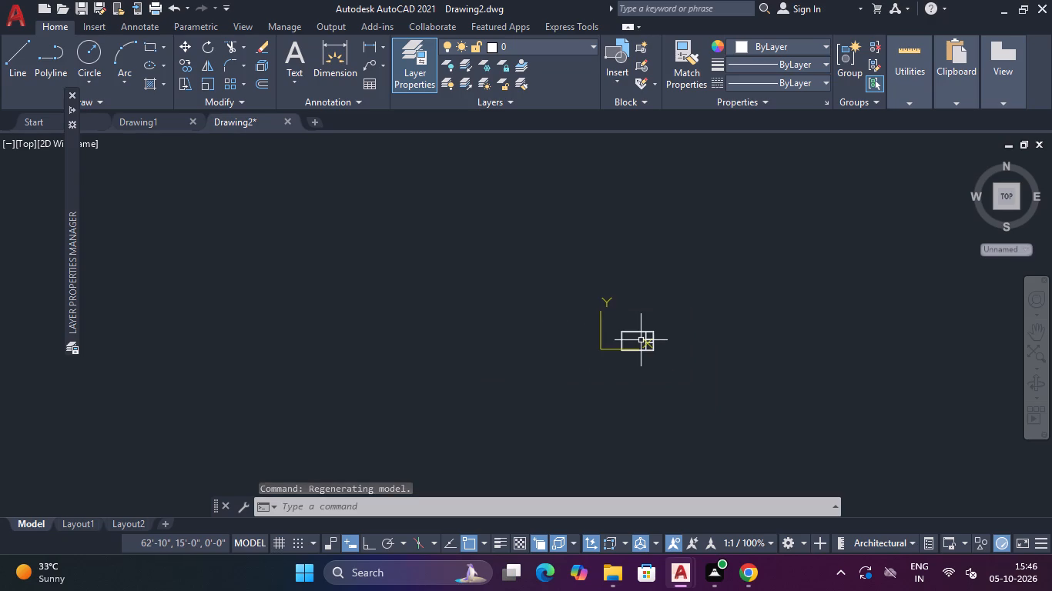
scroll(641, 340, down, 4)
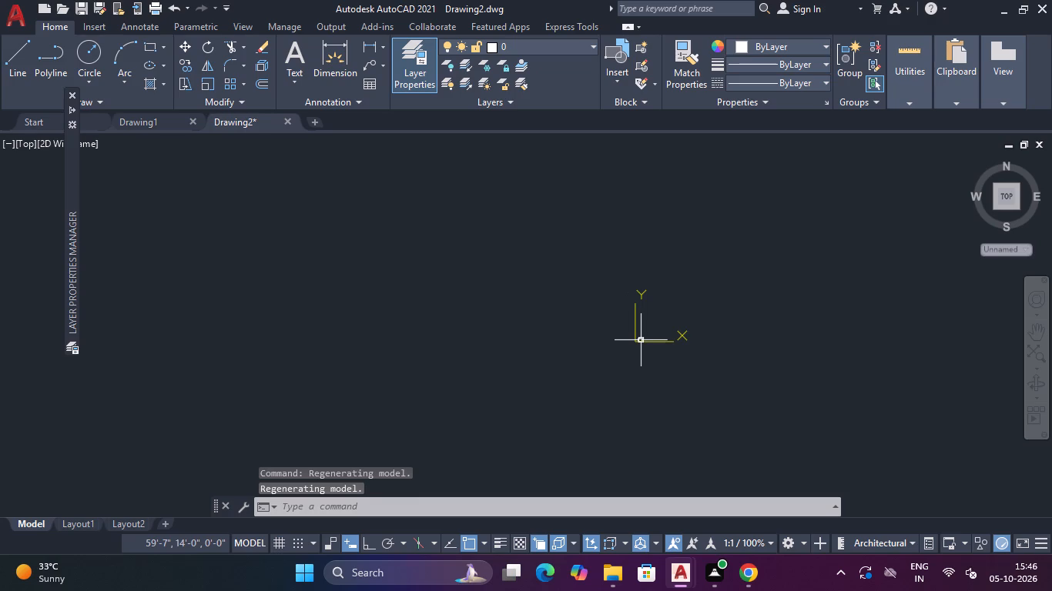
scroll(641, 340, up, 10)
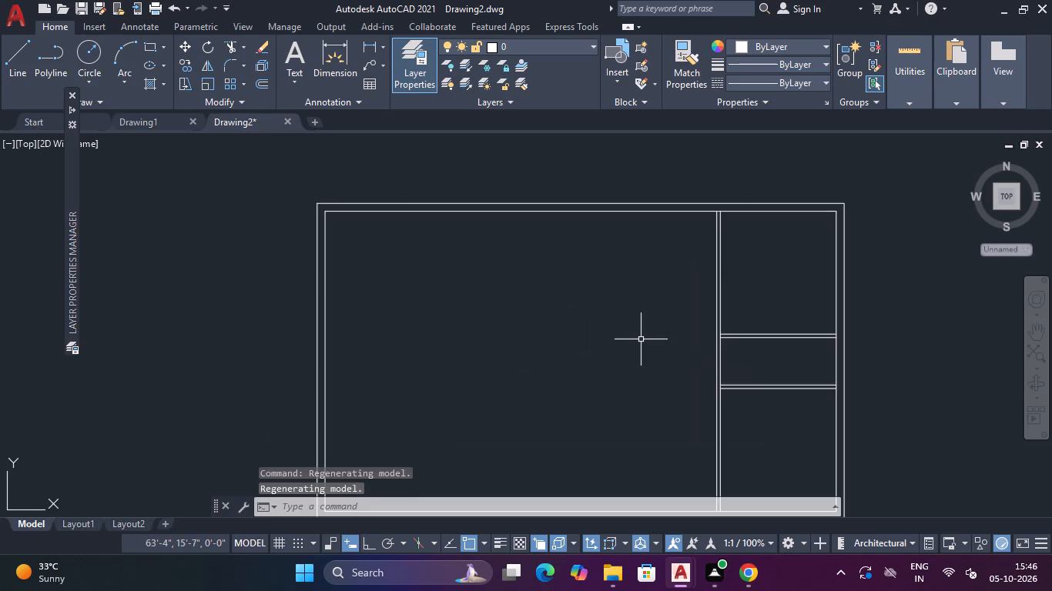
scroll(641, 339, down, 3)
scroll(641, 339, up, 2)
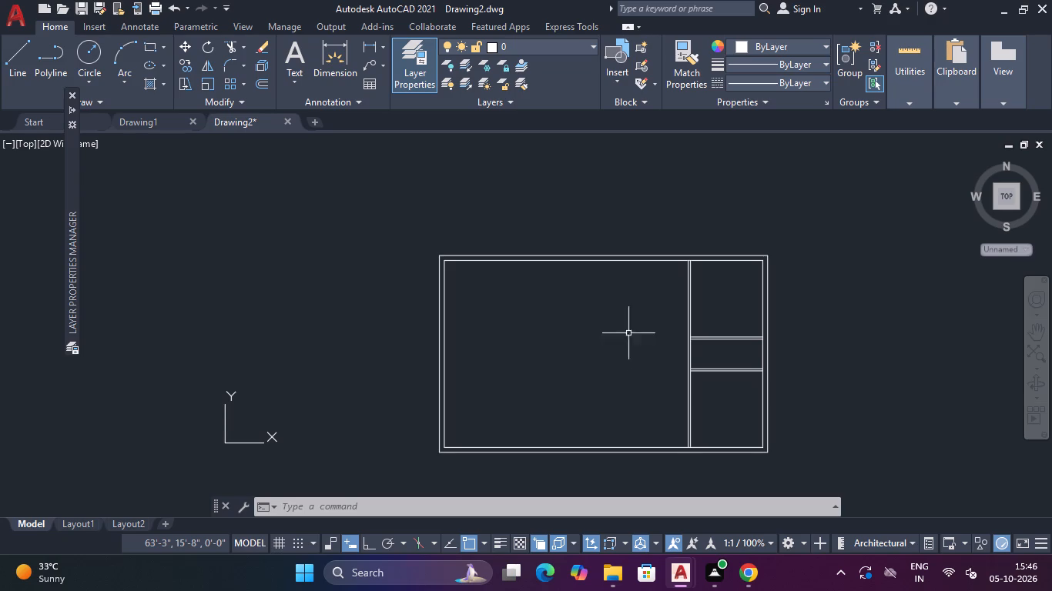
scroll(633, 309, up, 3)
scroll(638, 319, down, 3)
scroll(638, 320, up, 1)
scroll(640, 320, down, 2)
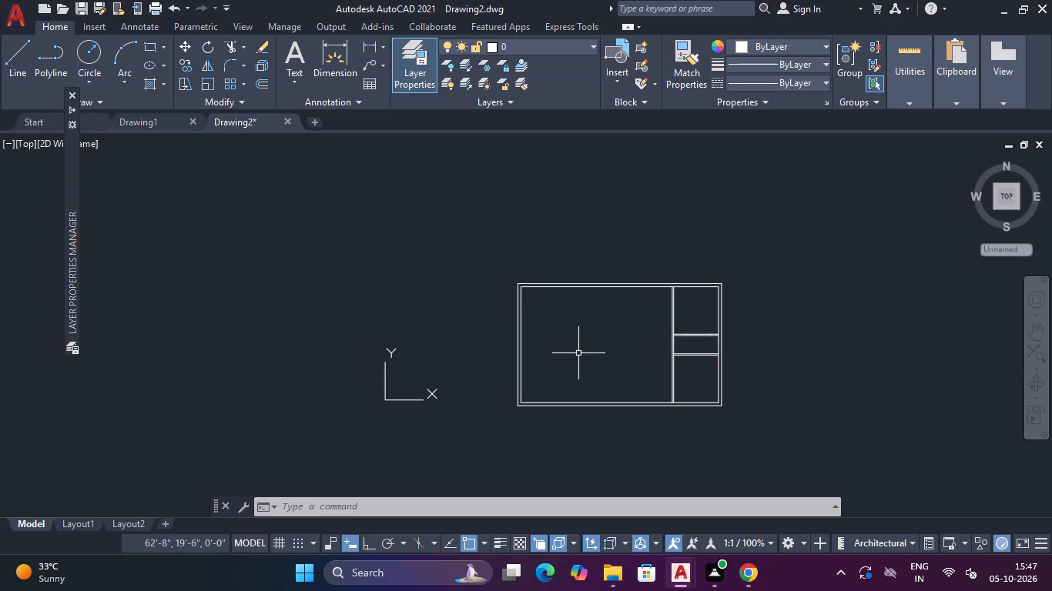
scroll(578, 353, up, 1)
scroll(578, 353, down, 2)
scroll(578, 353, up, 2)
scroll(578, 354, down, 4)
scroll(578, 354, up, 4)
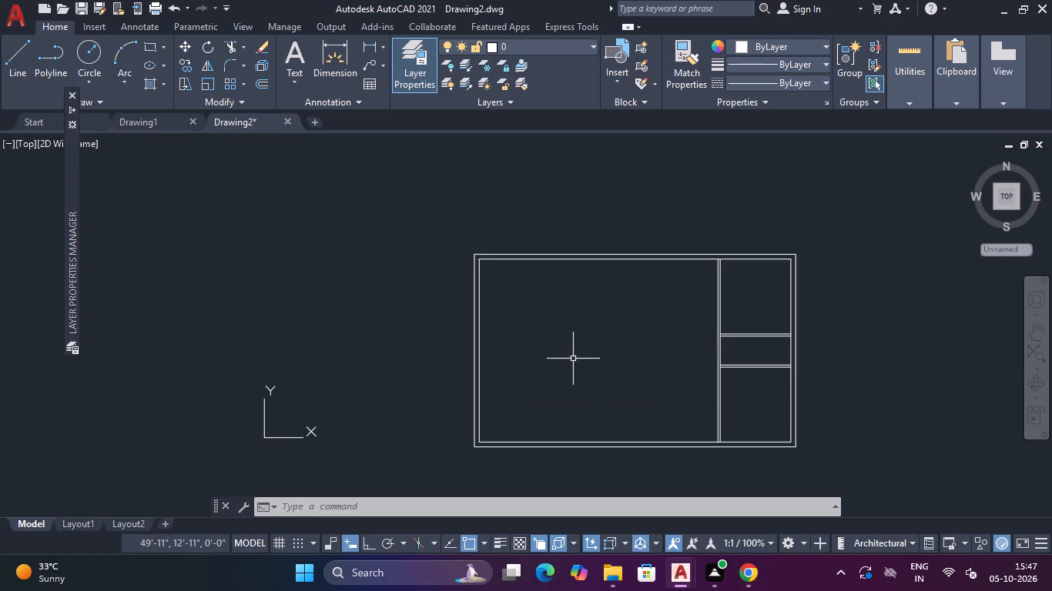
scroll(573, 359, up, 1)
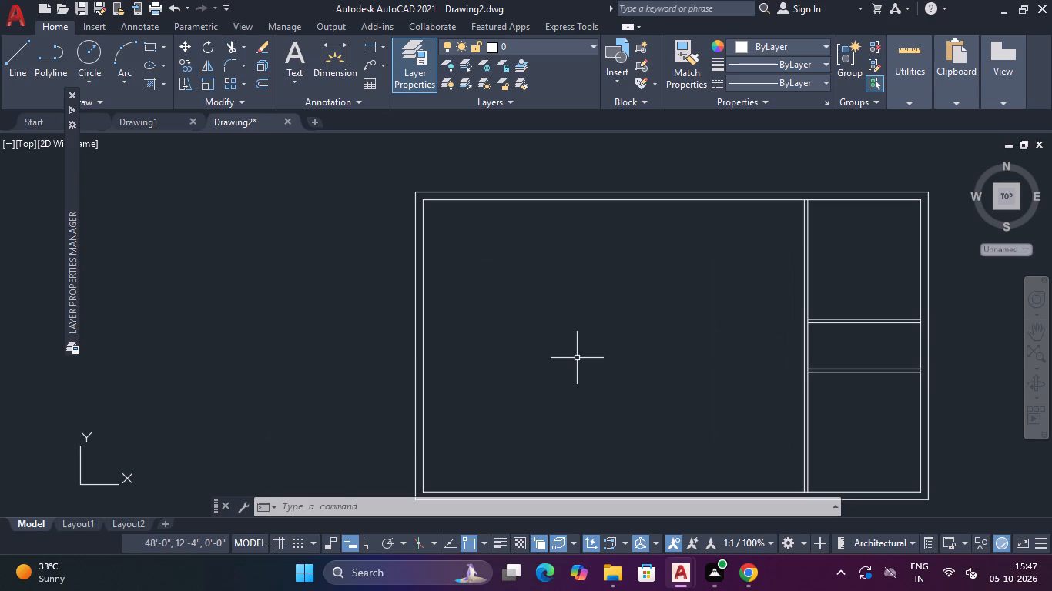
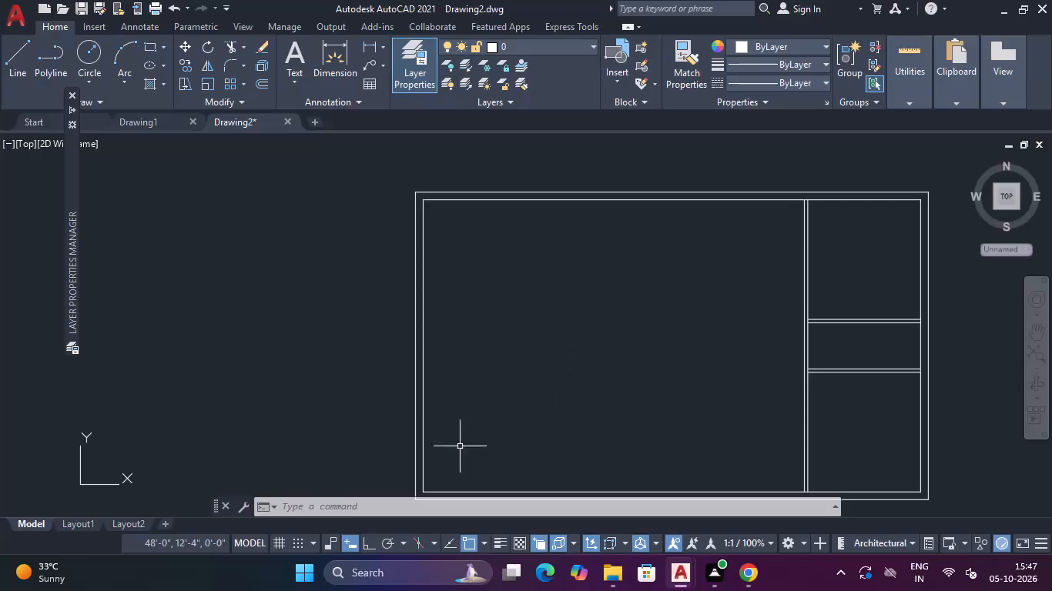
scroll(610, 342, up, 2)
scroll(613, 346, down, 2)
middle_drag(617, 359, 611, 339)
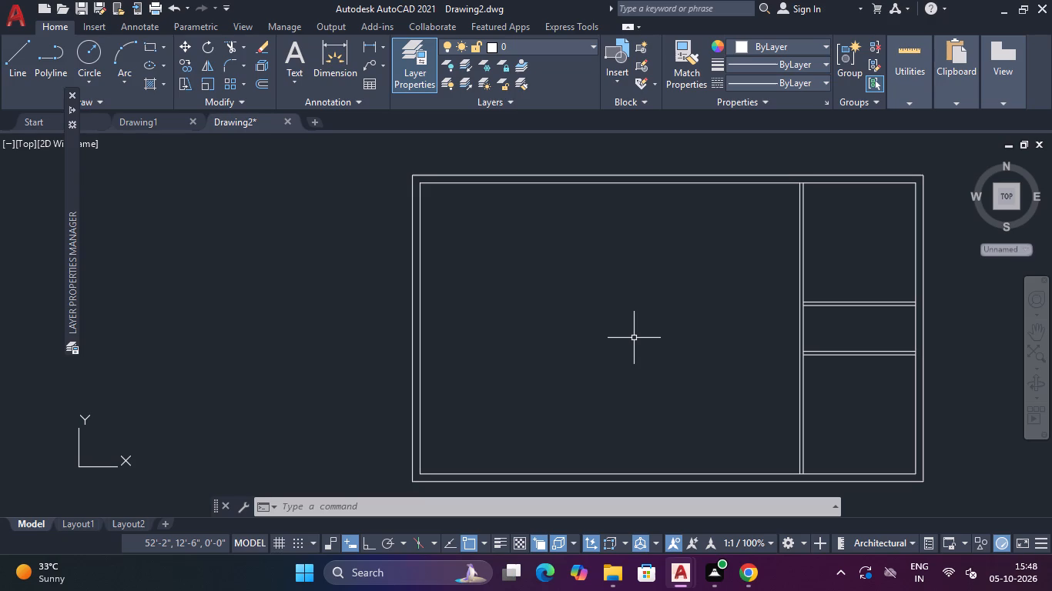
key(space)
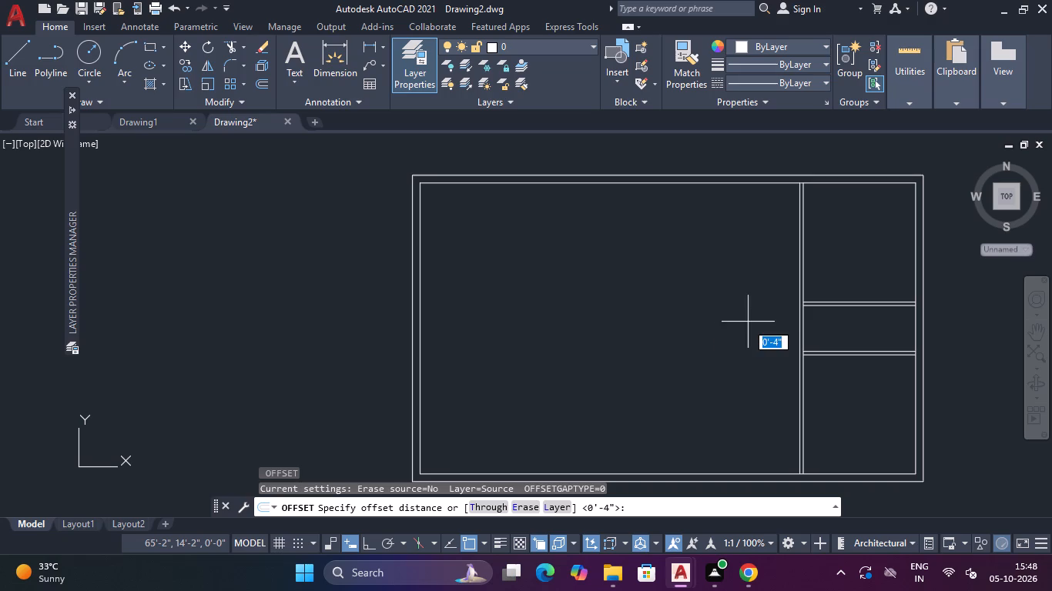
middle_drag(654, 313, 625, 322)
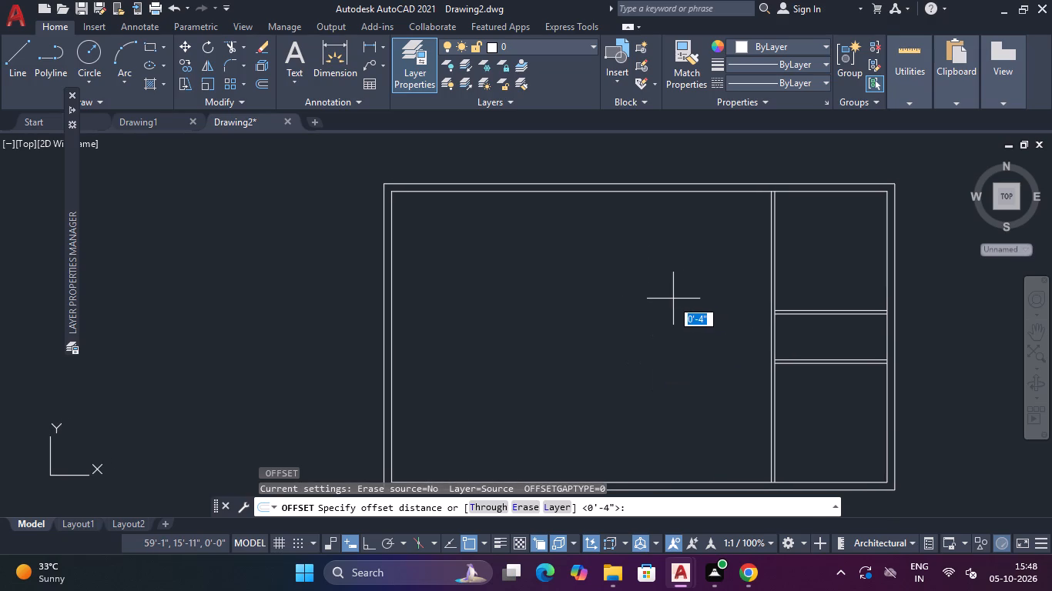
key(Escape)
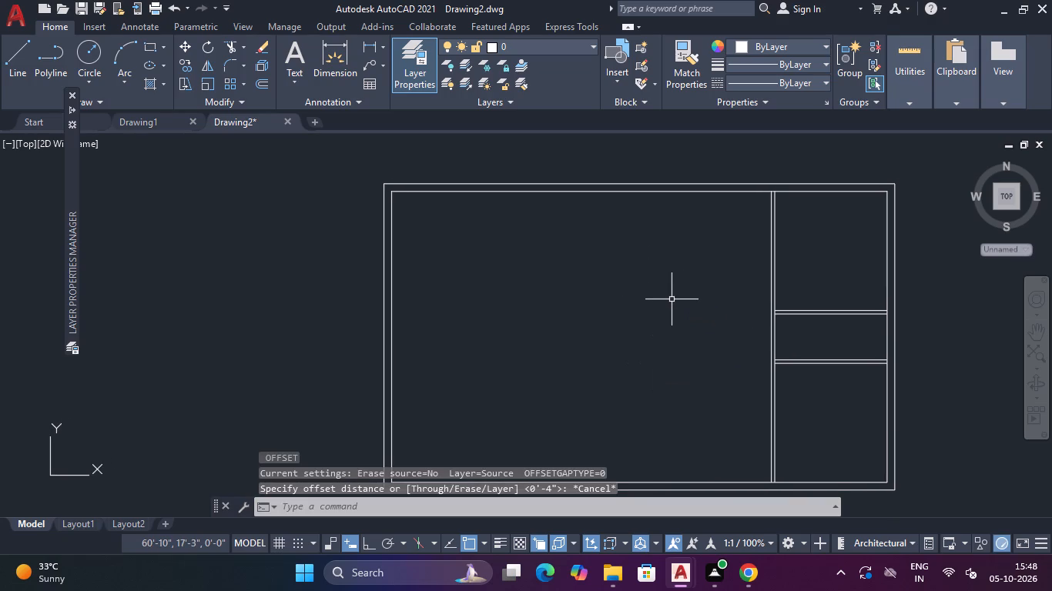
Measure the dimensions of the upper-right room with the quick Measure tool.
click(902, 51)
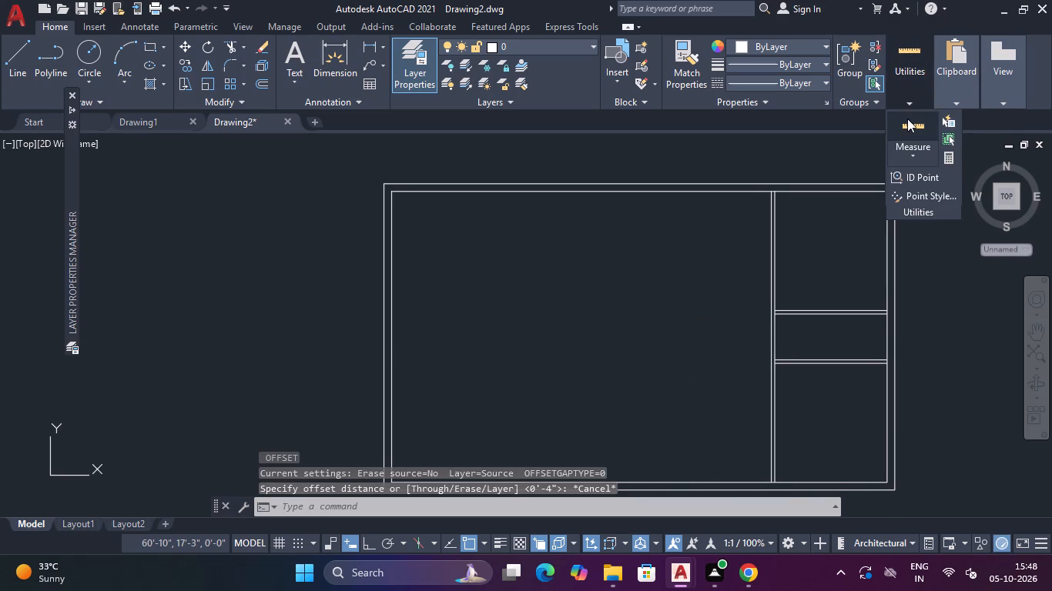
click(907, 119)
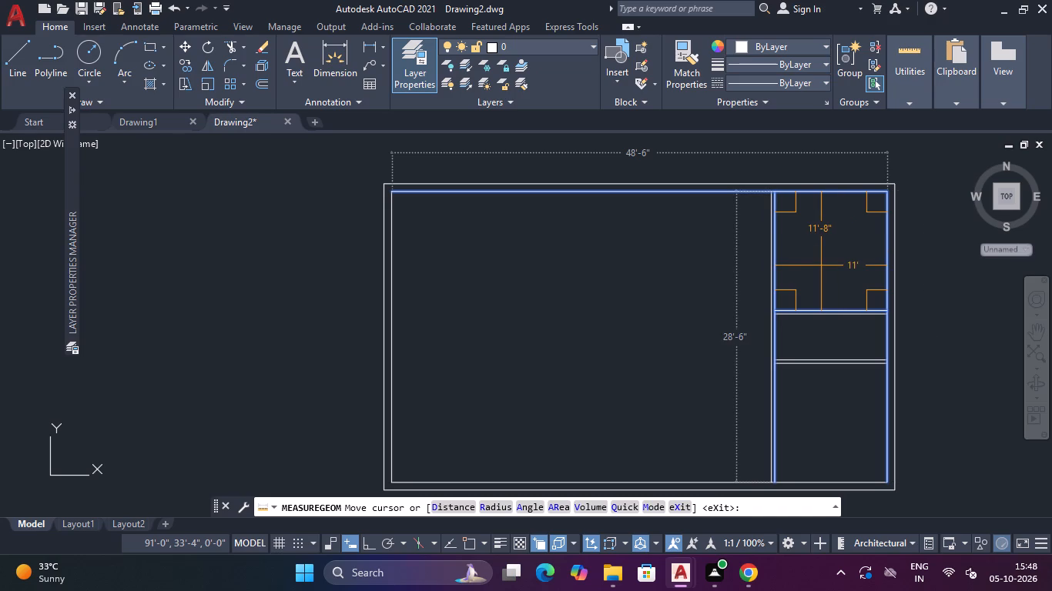
key(Escape)
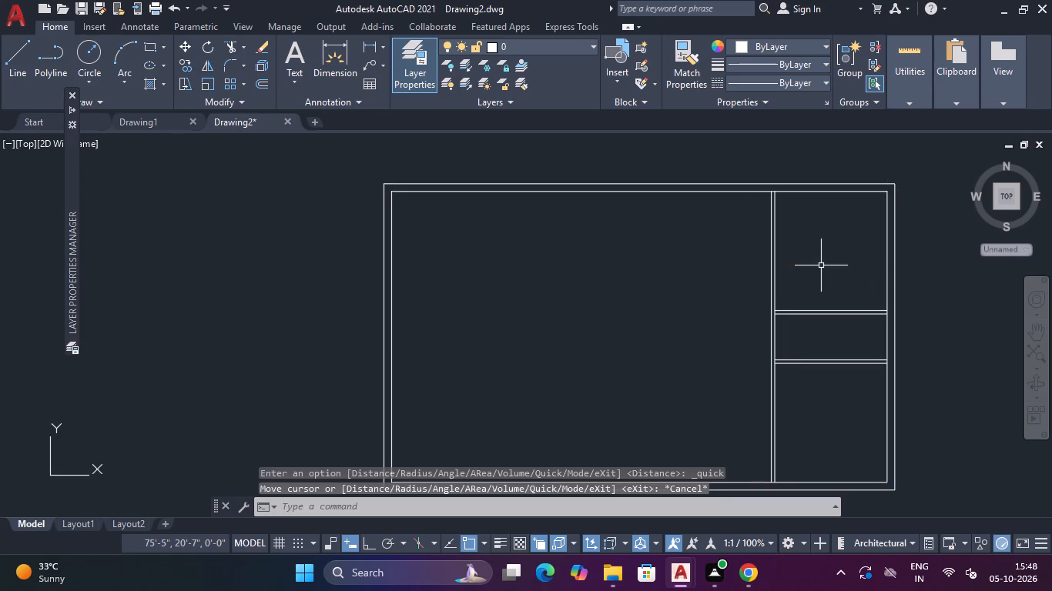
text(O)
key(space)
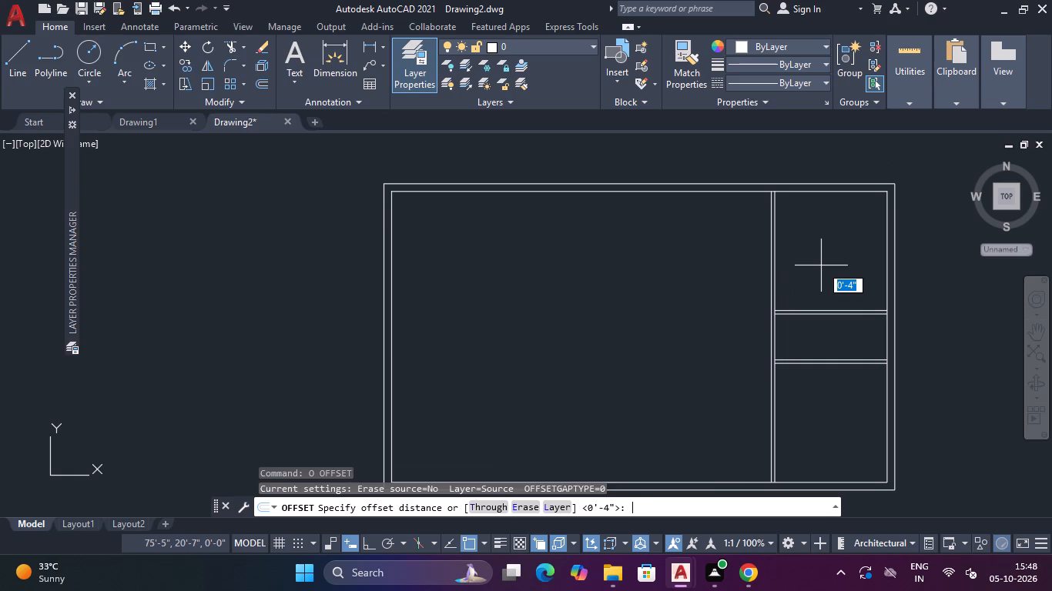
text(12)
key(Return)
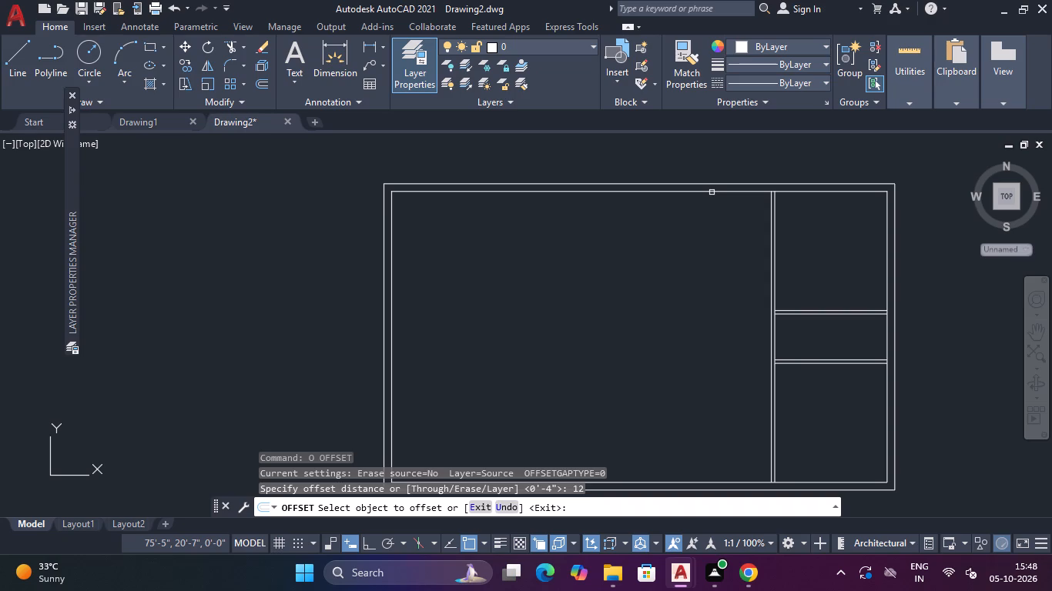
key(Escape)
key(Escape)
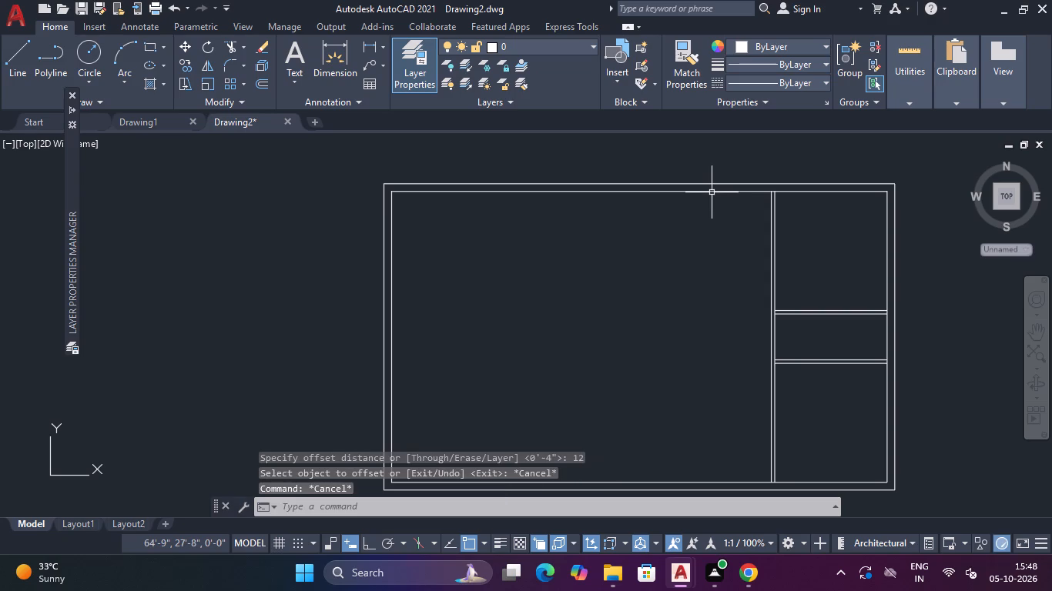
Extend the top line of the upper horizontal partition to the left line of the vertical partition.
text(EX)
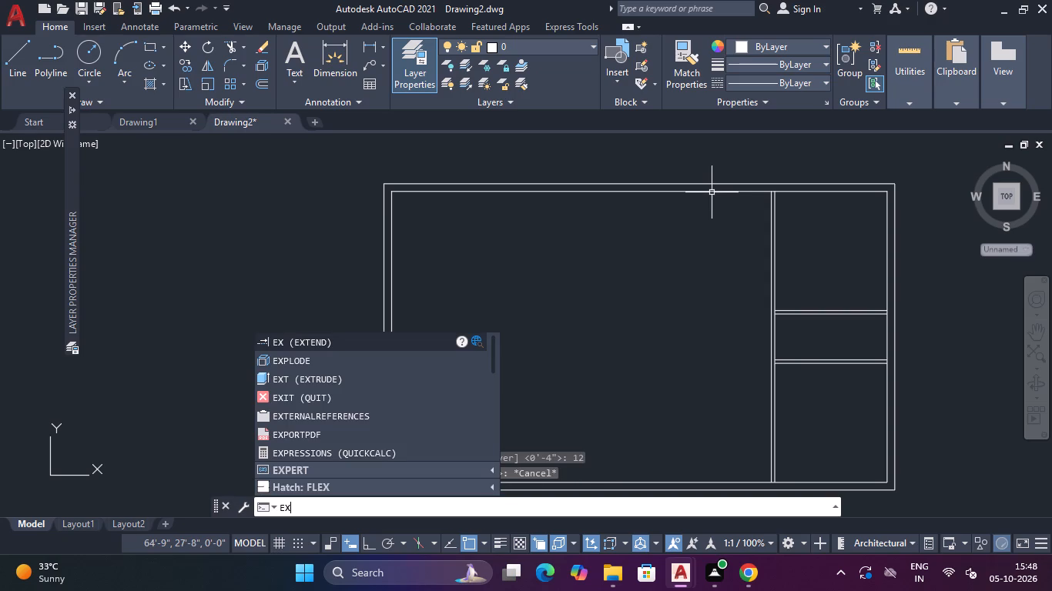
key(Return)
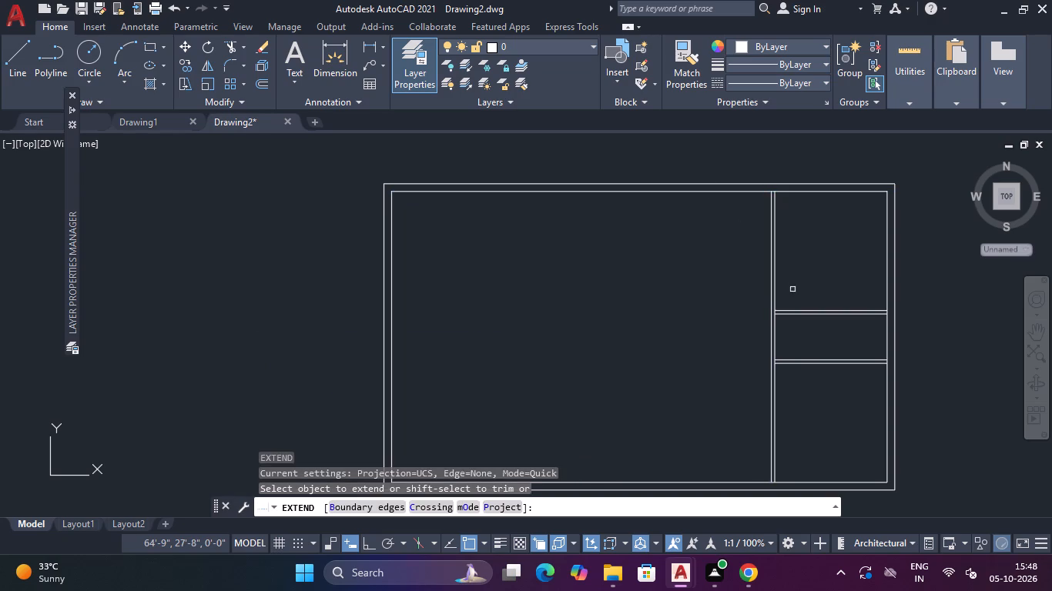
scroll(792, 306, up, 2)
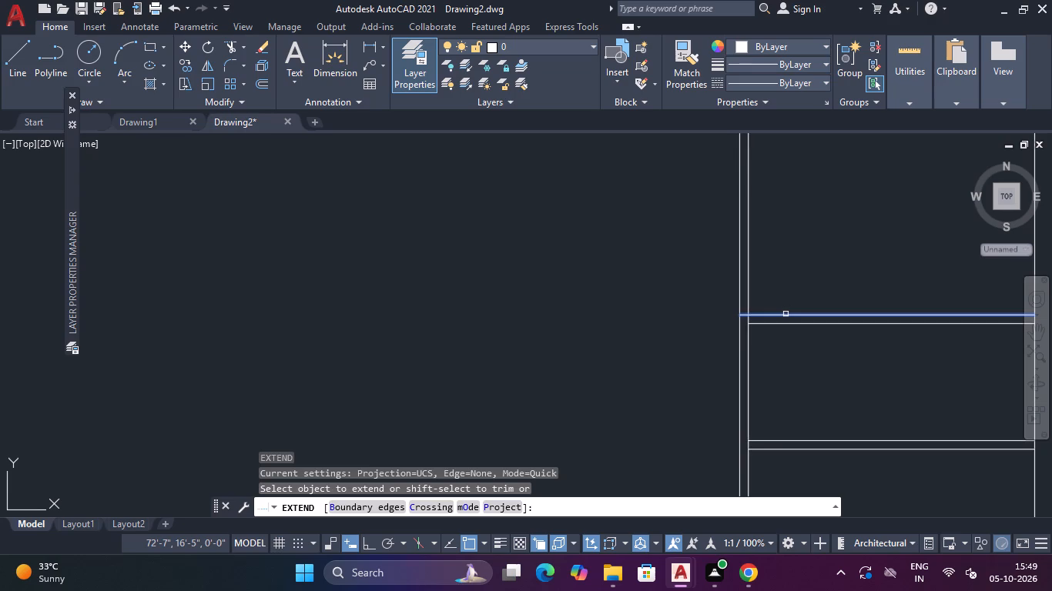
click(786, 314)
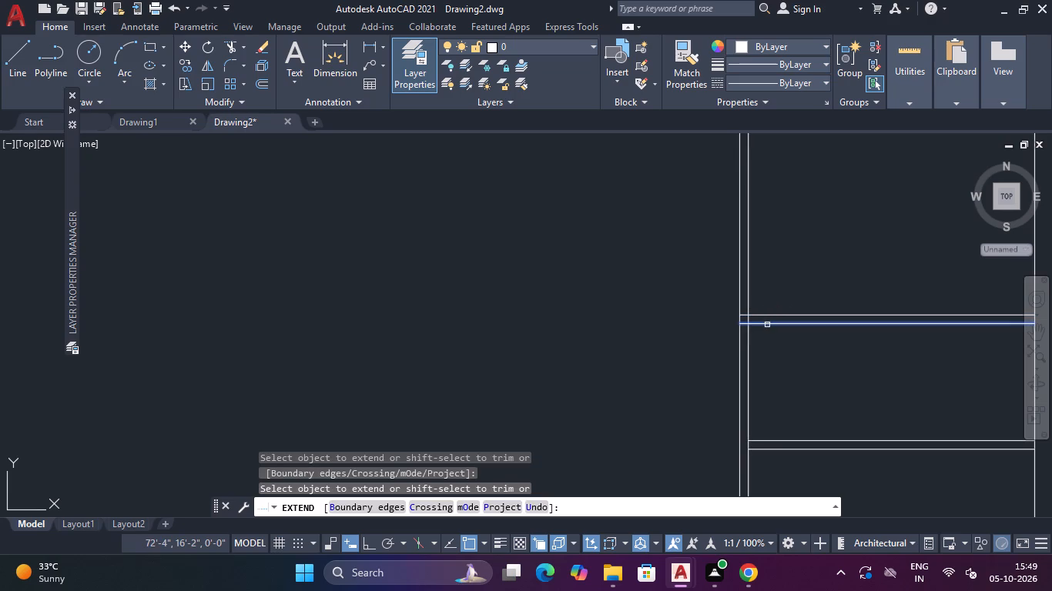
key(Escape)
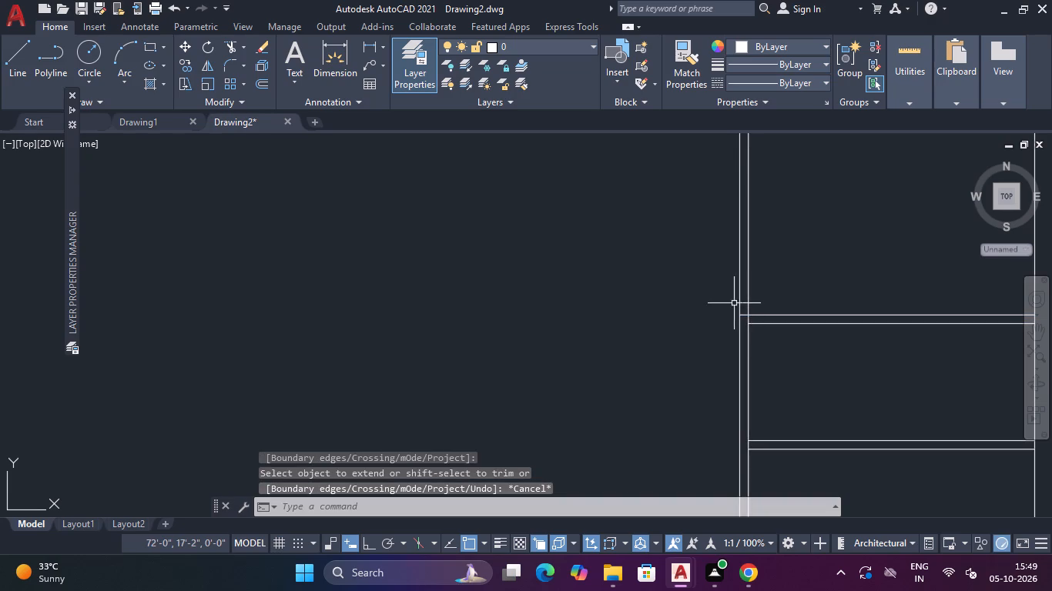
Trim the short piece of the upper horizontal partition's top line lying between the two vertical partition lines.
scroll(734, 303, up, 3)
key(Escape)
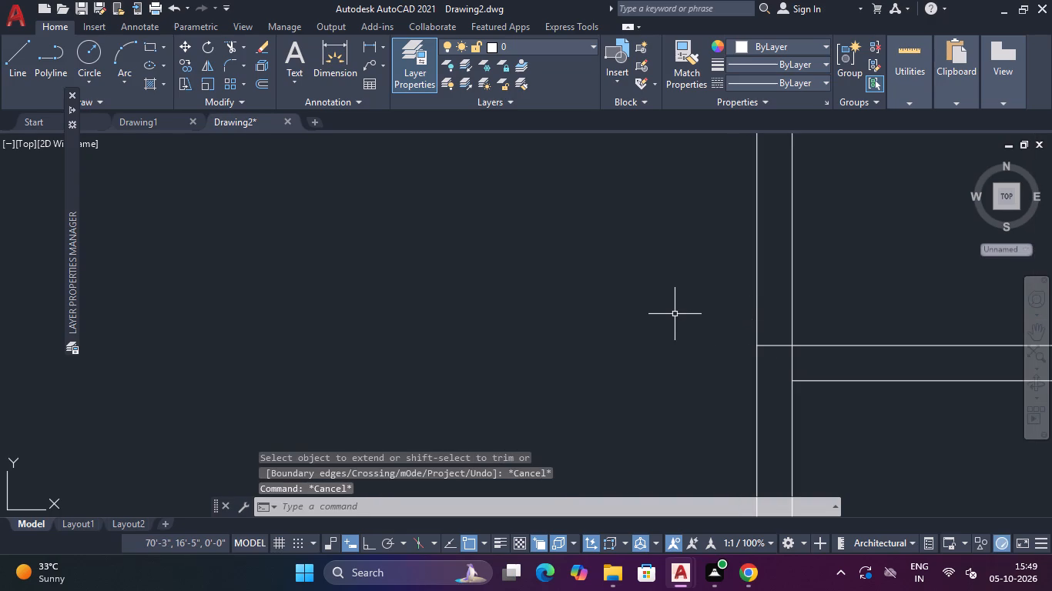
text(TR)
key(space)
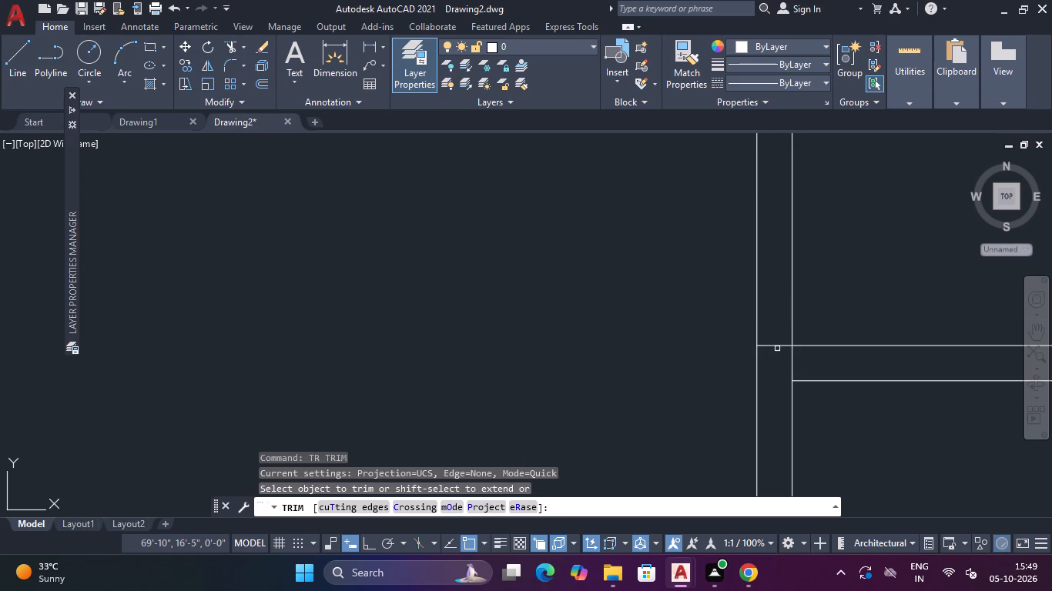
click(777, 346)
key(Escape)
Offset the inner line of the top outer wall 12' downward.
scroll(694, 328, down, 5)
middle_drag(595, 336, 616, 329)
key(Escape)
text(O)
key(space)
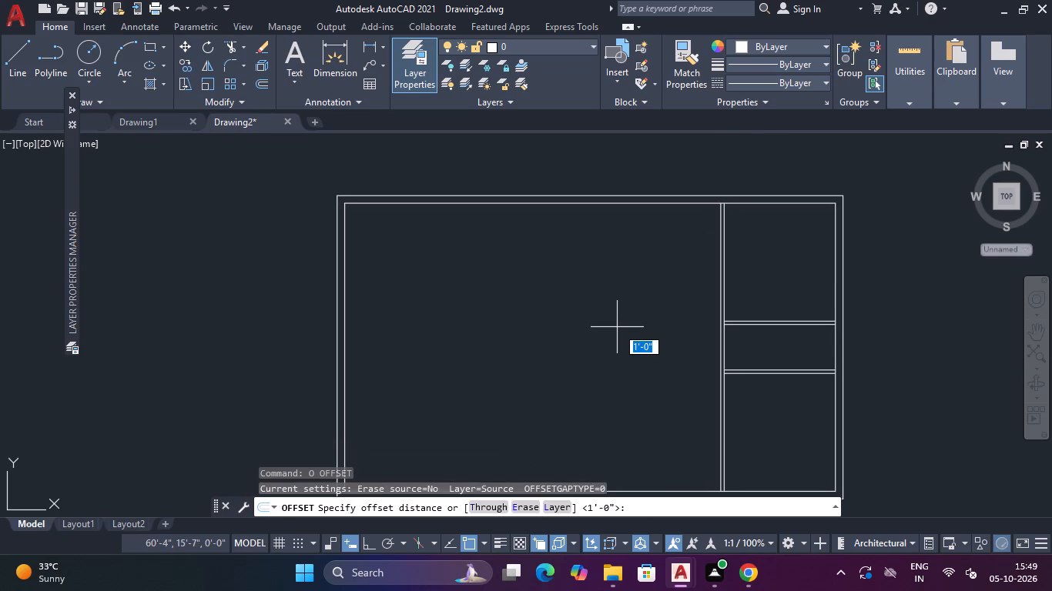
text(12')
key(Return)
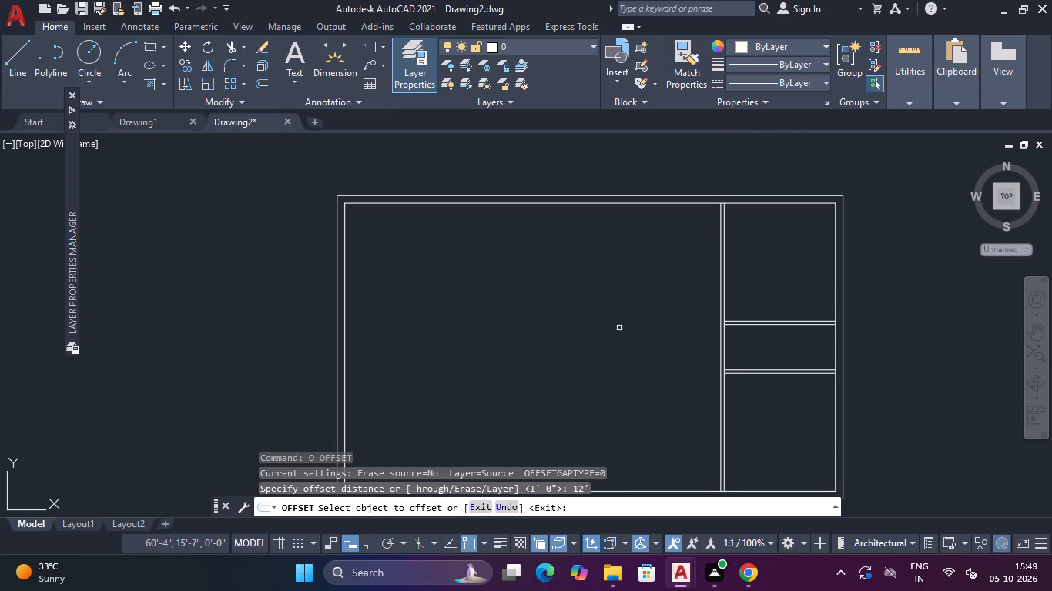
click(560, 205)
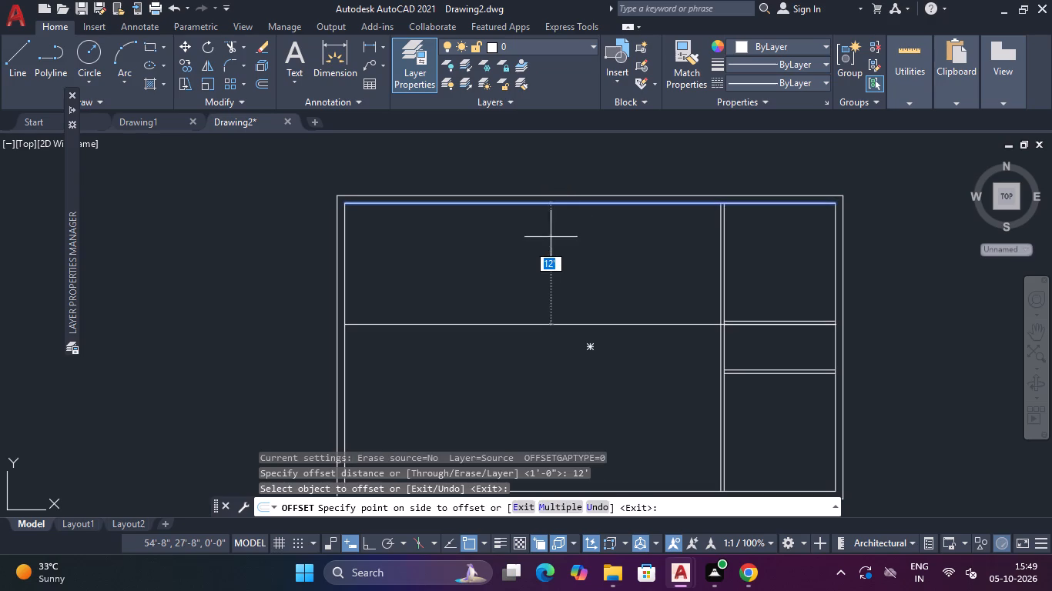
click(551, 237)
key(Escape)
key(Escape)
key(Escape)
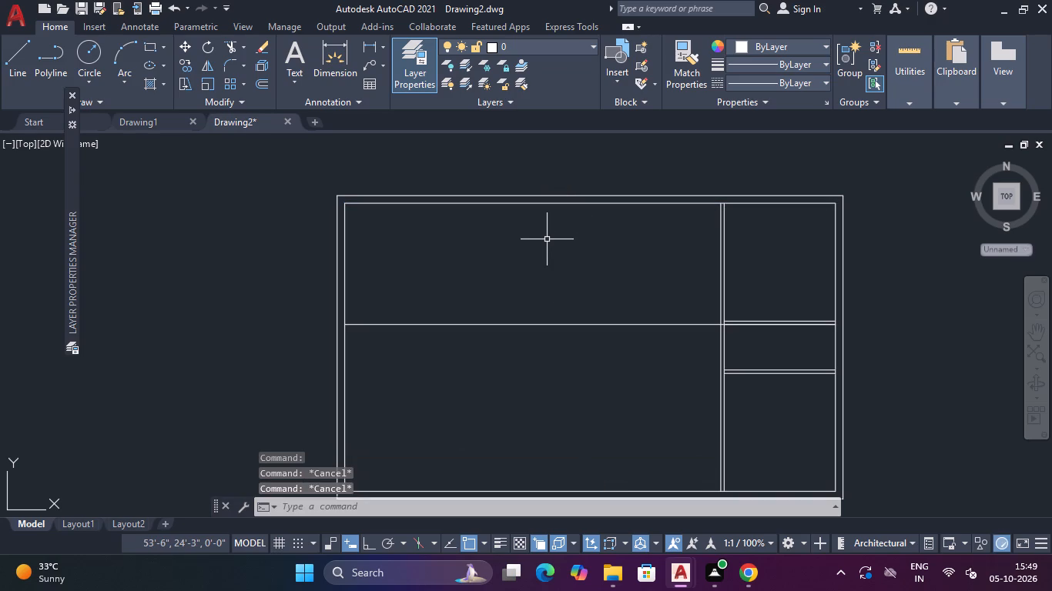
Offset the new full-width horizontal line 4" upward to form the second face of the partition.
text(O)
key(space)
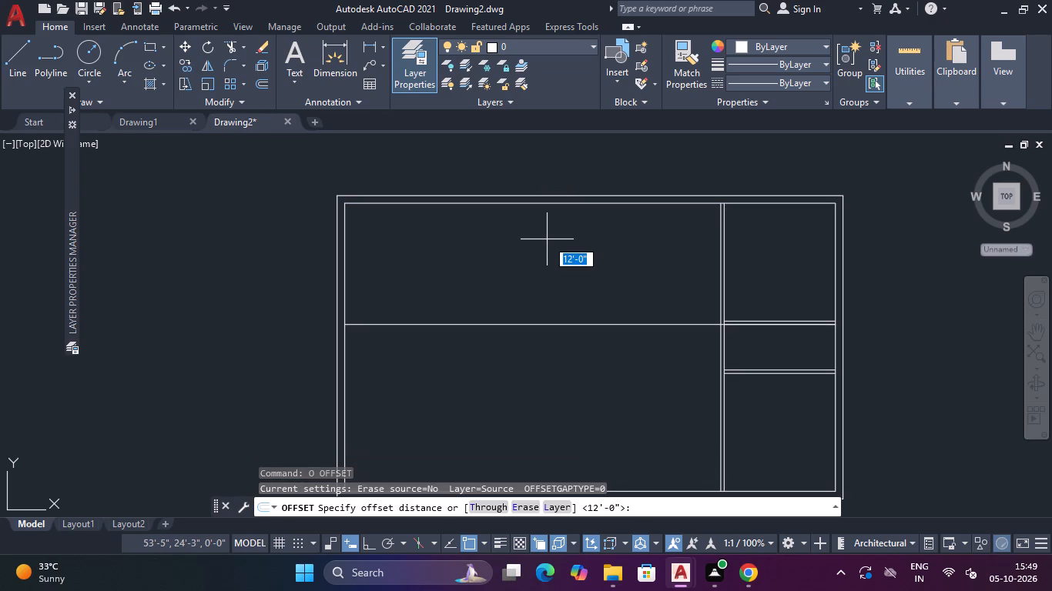
text(4")
key(Return)
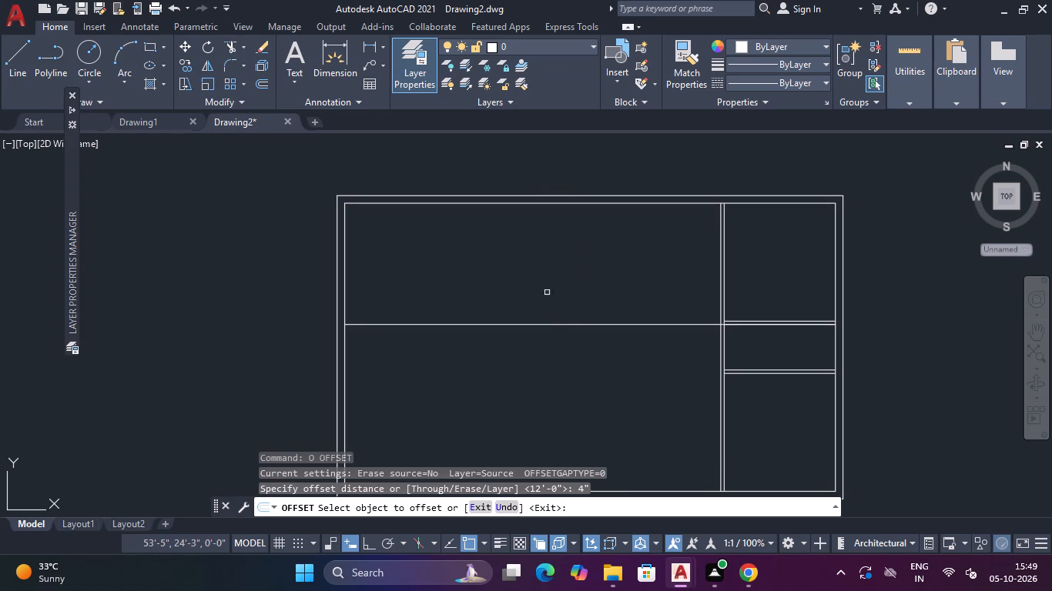
click(552, 326)
click(545, 294)
key(Escape)
key(Escape)
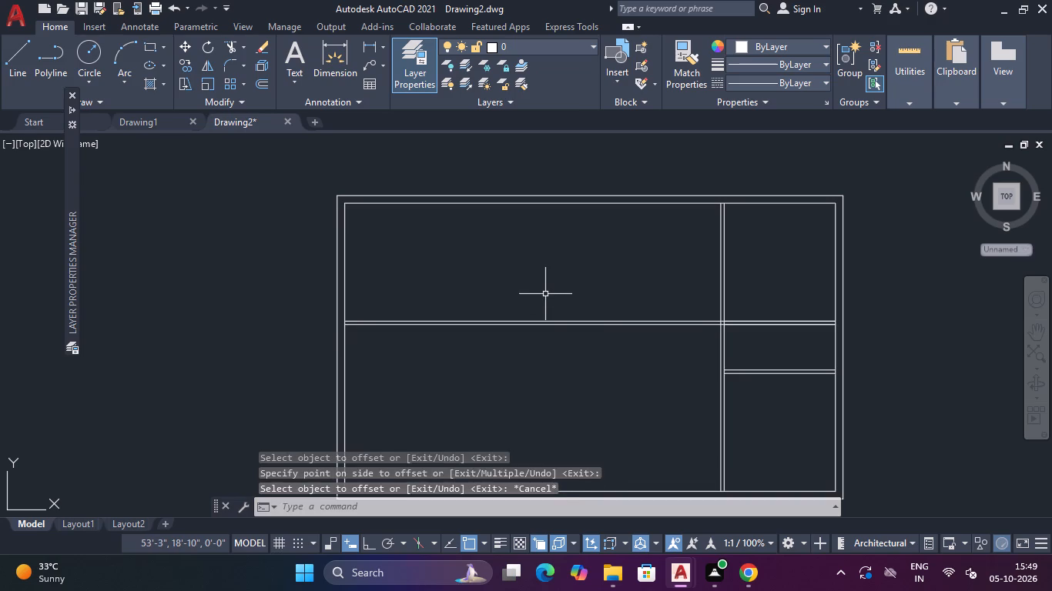
key(Escape)
Trim the vertical partition lines where they pass between the two lines of the full-width horizontal partition.
text(TR)
key(space)
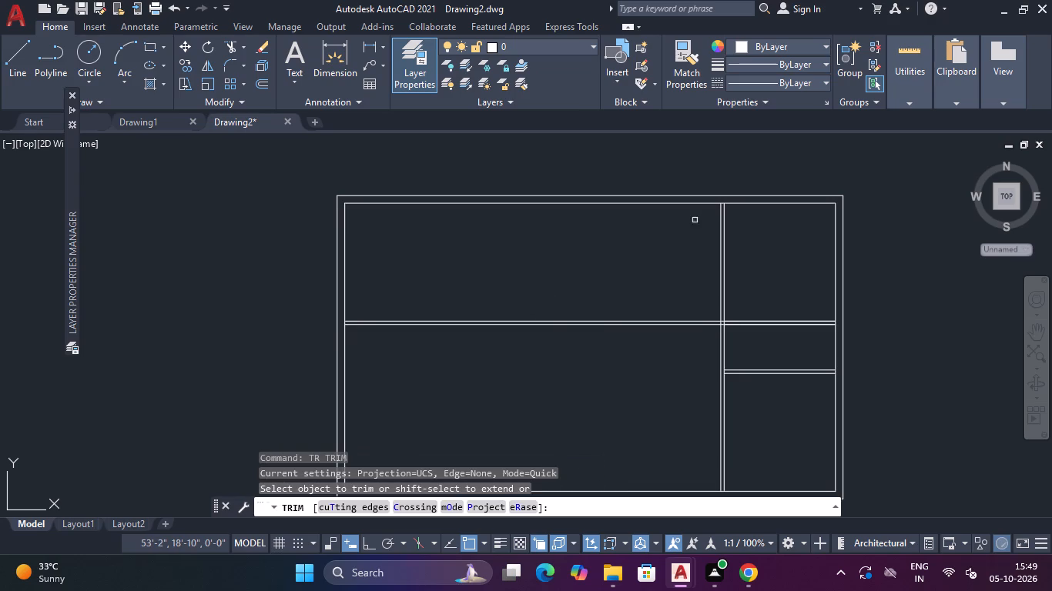
scroll(712, 332, up, 5)
drag(786, 240, 811, 241)
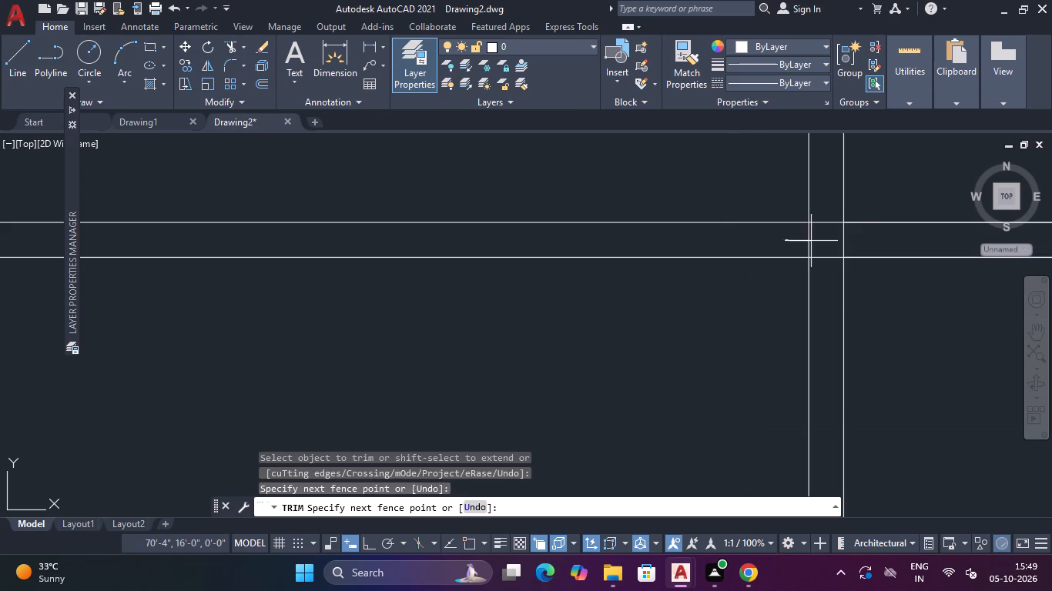
drag(811, 241, 858, 235)
scroll(859, 235, down, 4)
middle_drag(751, 287, 746, 381)
key(Escape)
key(Escape)
key(Escape)
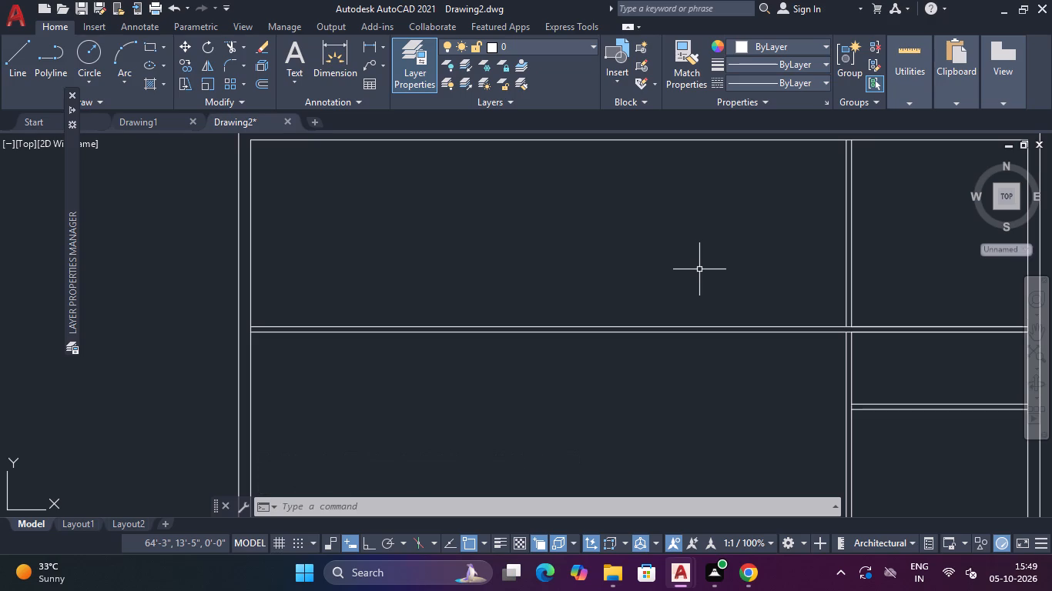
Offset the left line of the vertical partition above the full-width horizontal partition 10' to the left.
text(O)
key(space)
text(10')
key(Return)
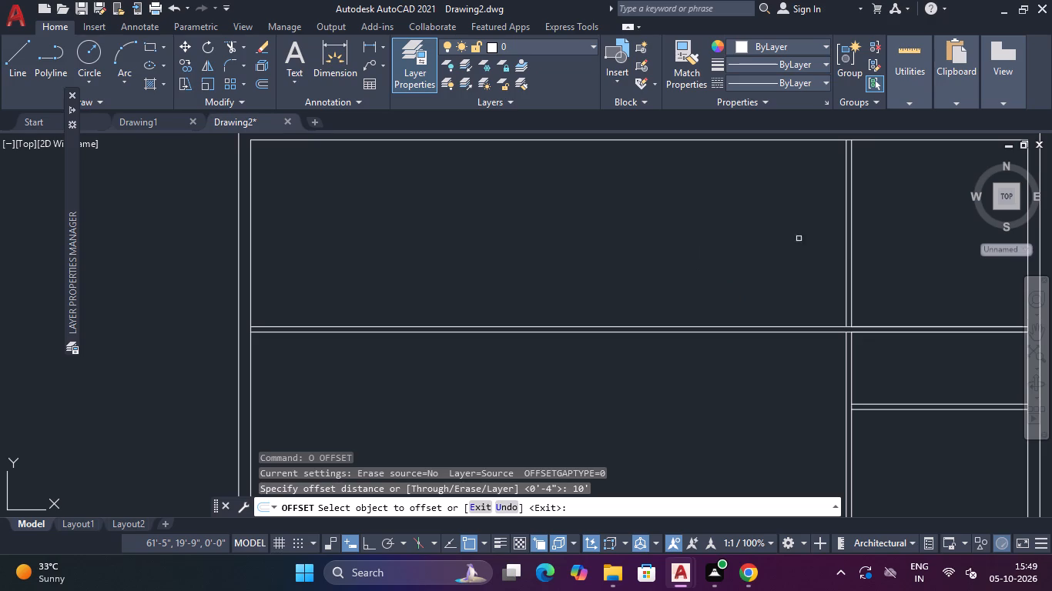
click(847, 264)
click(755, 272)
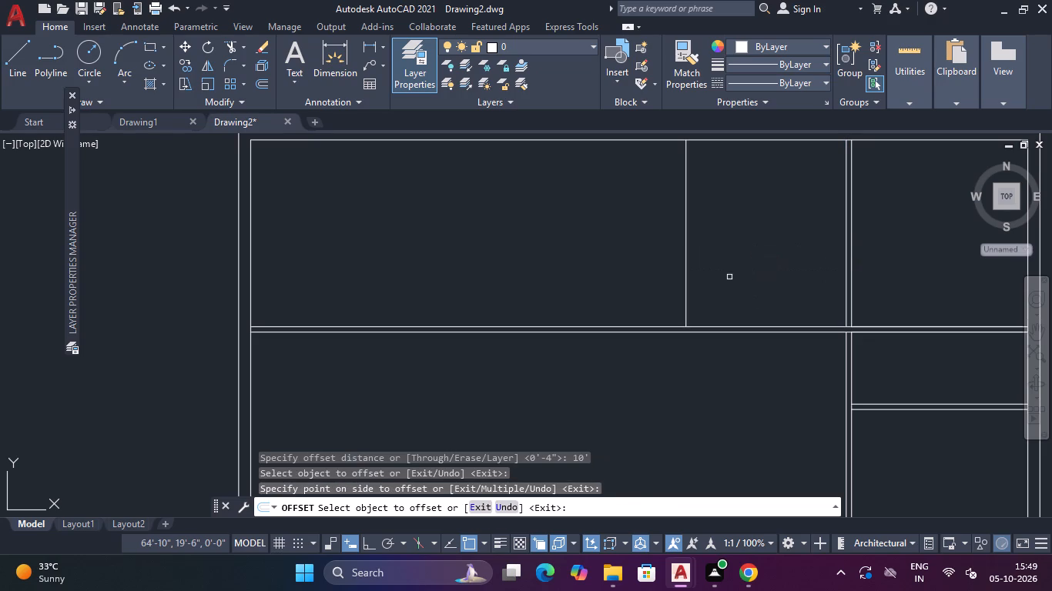
key(Escape)
Offset the new vertical line in the upper area 4" to the left to give the partition its thickness.
key(space)
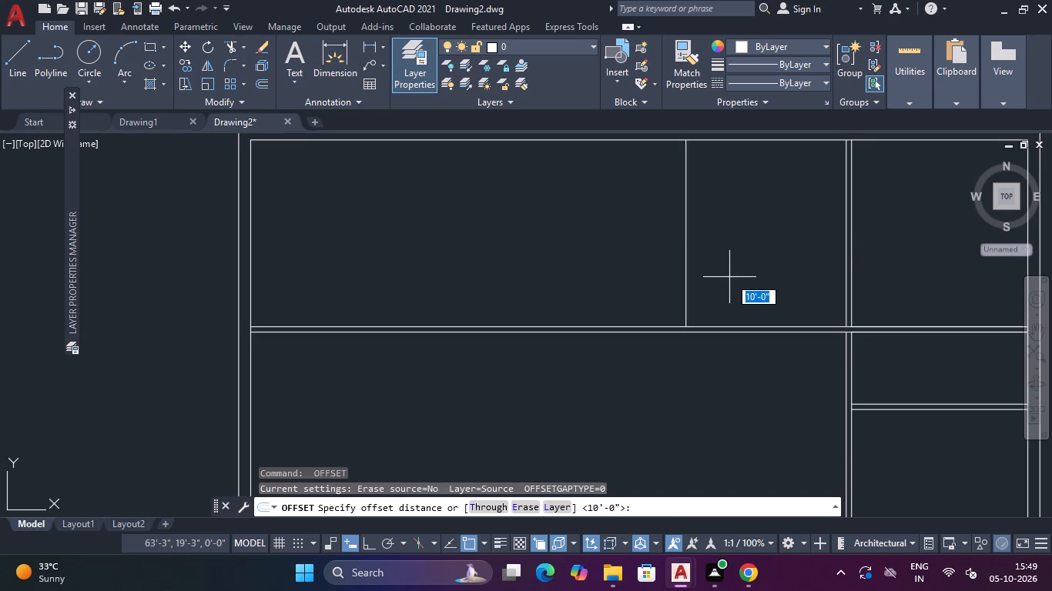
key(4)
key(shift+quotedbl)
key(Return)
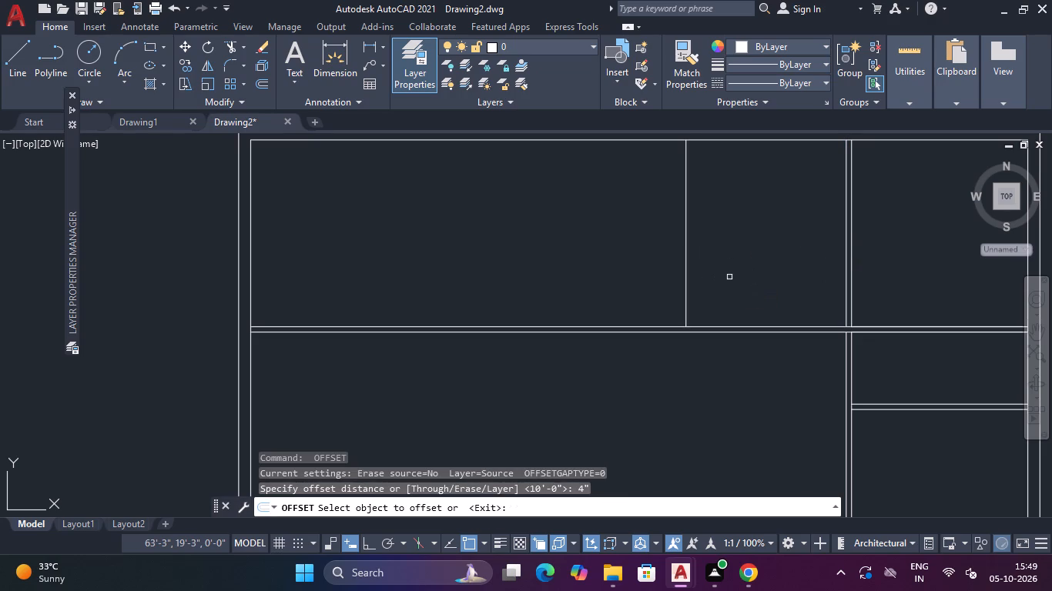
click(686, 294)
click(621, 284)
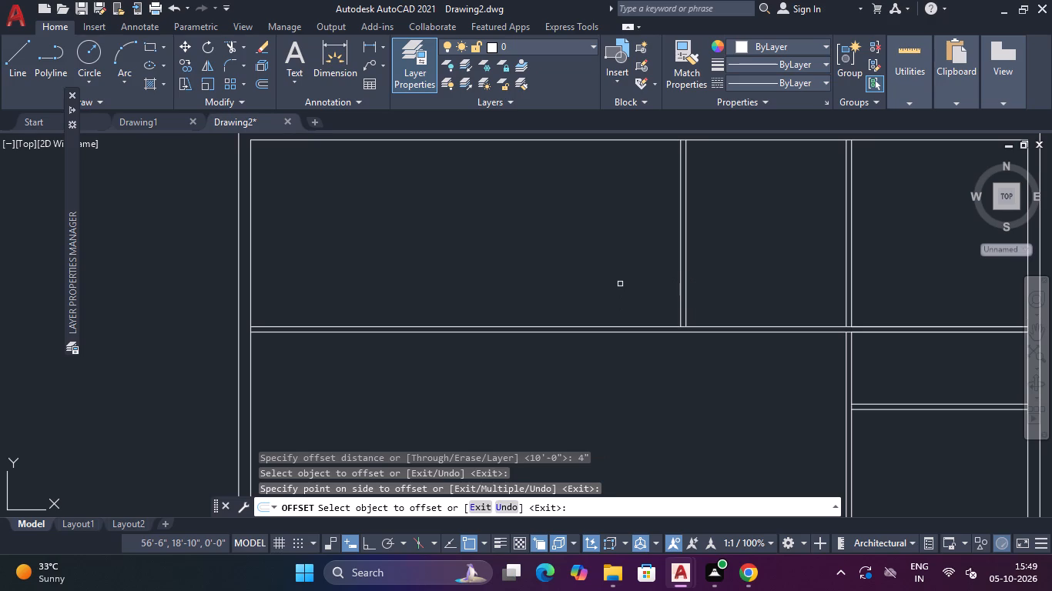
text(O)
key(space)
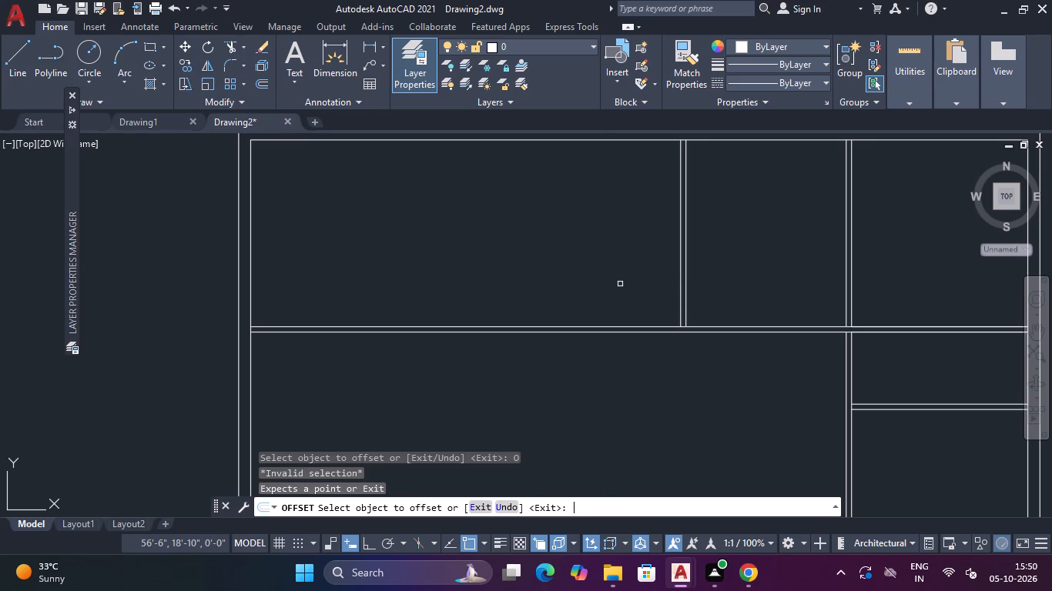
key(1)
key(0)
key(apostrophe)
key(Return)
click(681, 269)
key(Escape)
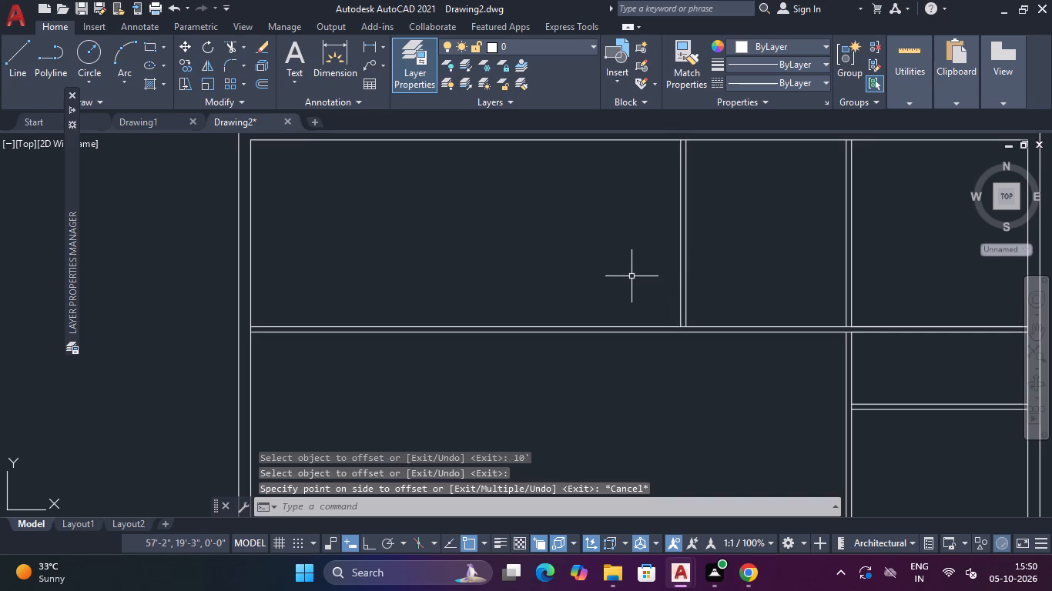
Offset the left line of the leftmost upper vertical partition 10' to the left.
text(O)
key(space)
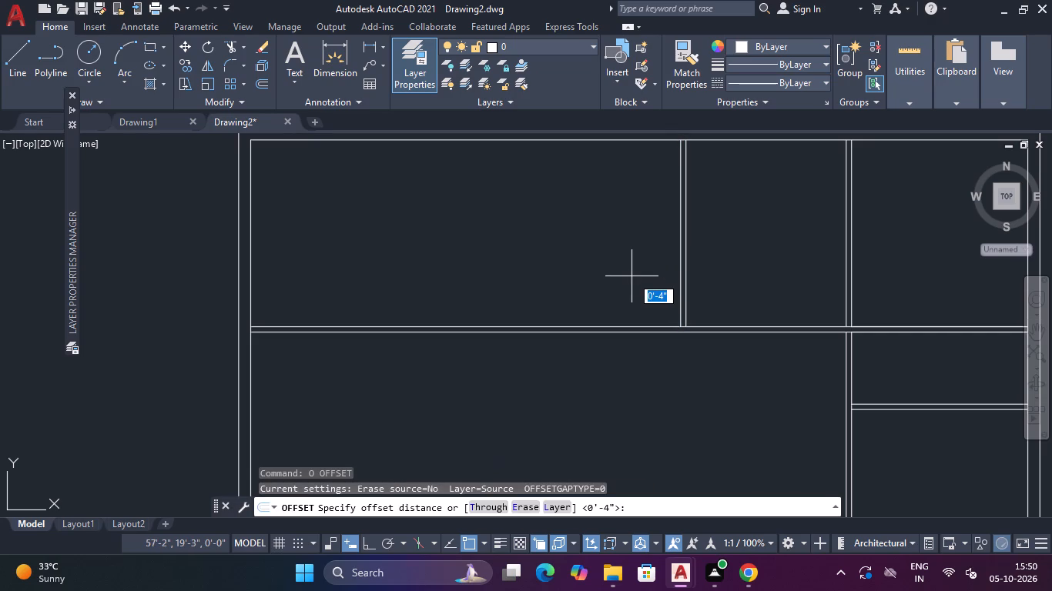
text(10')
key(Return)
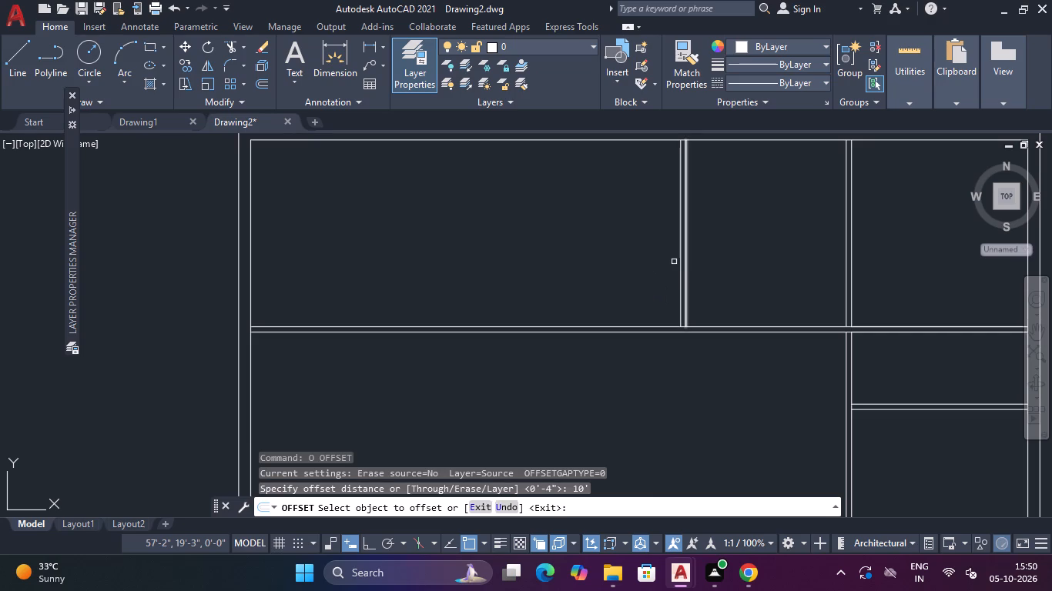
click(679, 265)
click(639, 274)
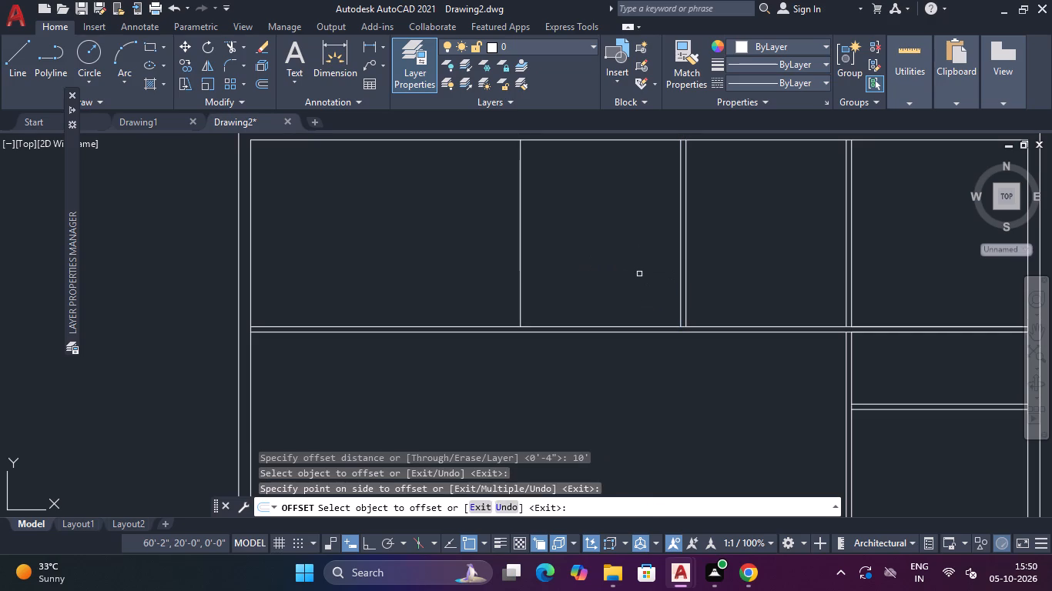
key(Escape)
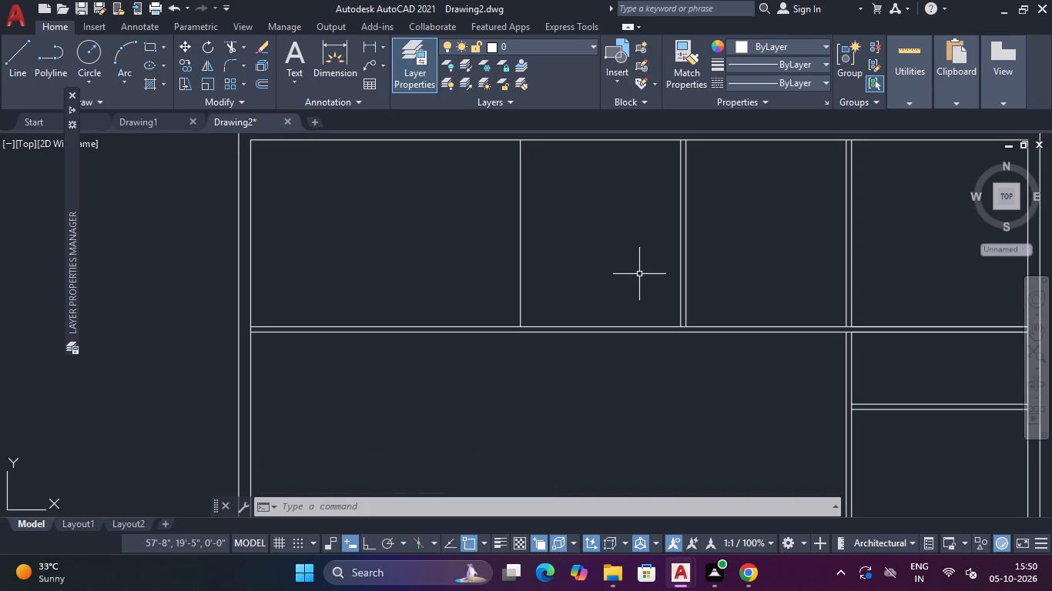
Measure the upper-left room between the outer wall and the newly offset vertical line.
click(922, 60)
click(924, 132)
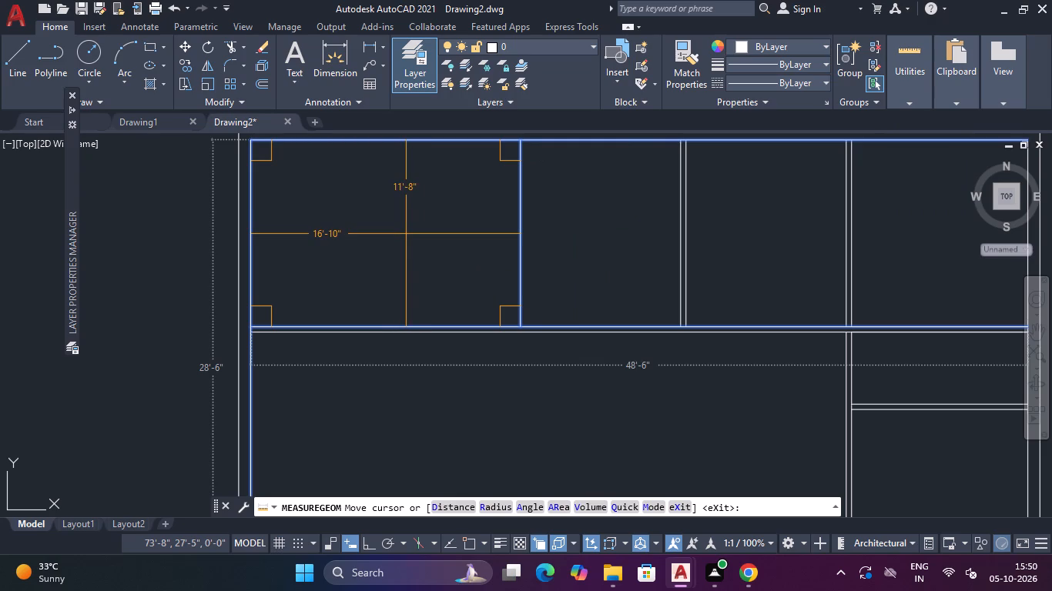
key(Escape)
key(Escape)
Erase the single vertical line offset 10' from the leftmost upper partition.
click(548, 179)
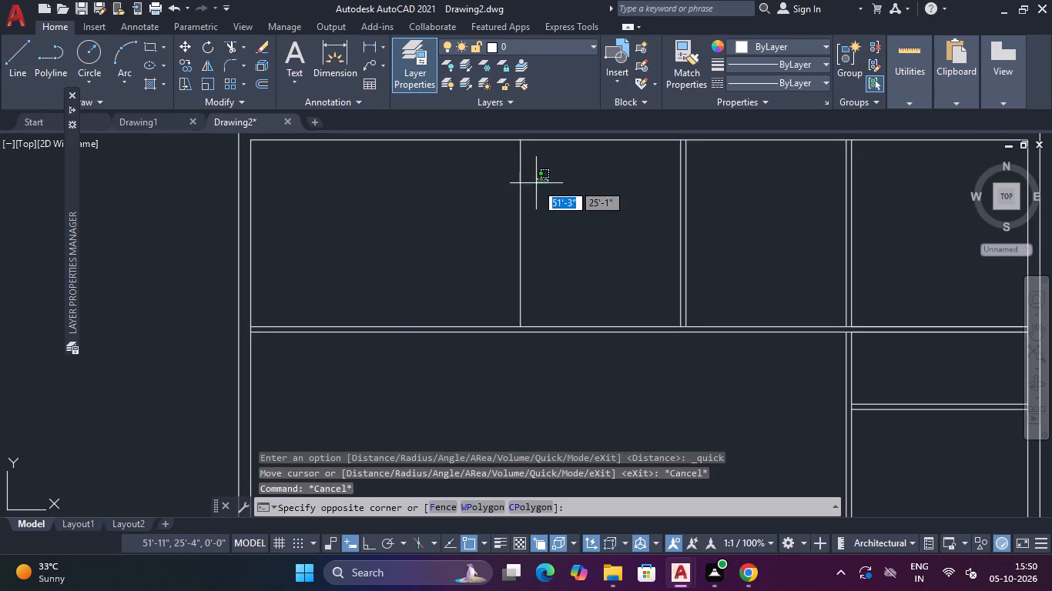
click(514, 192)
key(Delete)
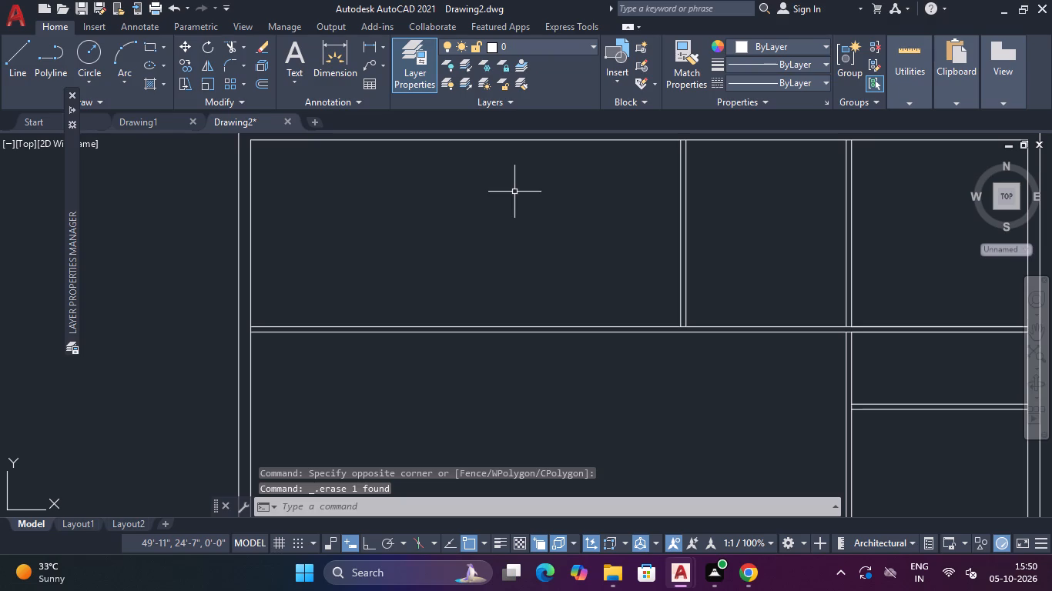
Offset the left line of the leftmost upper vertical partition 6' to the left.
text(O)
key(space)
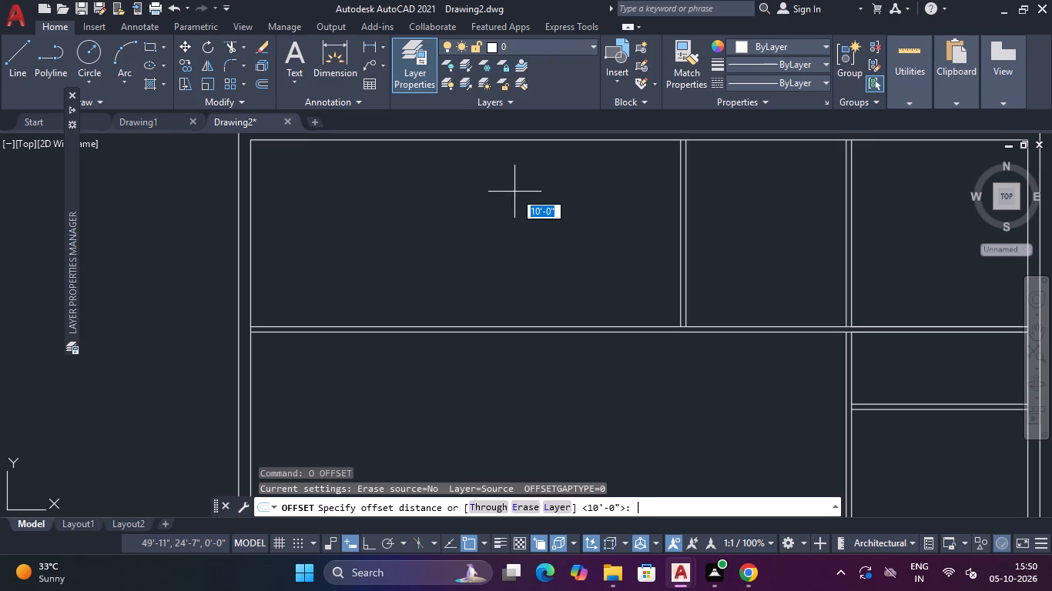
text(6')
key(Return)
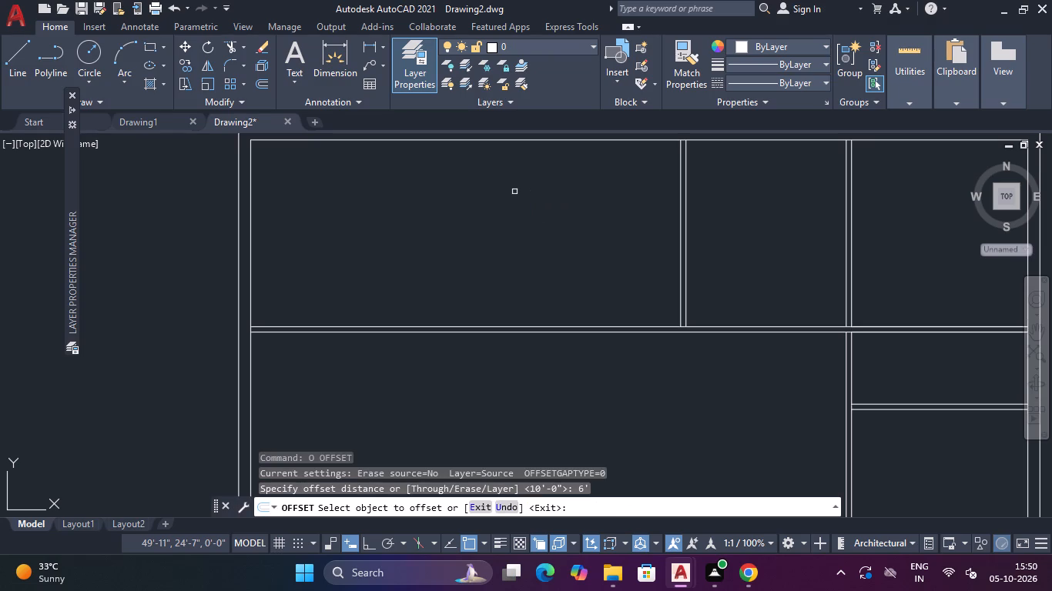
click(679, 290)
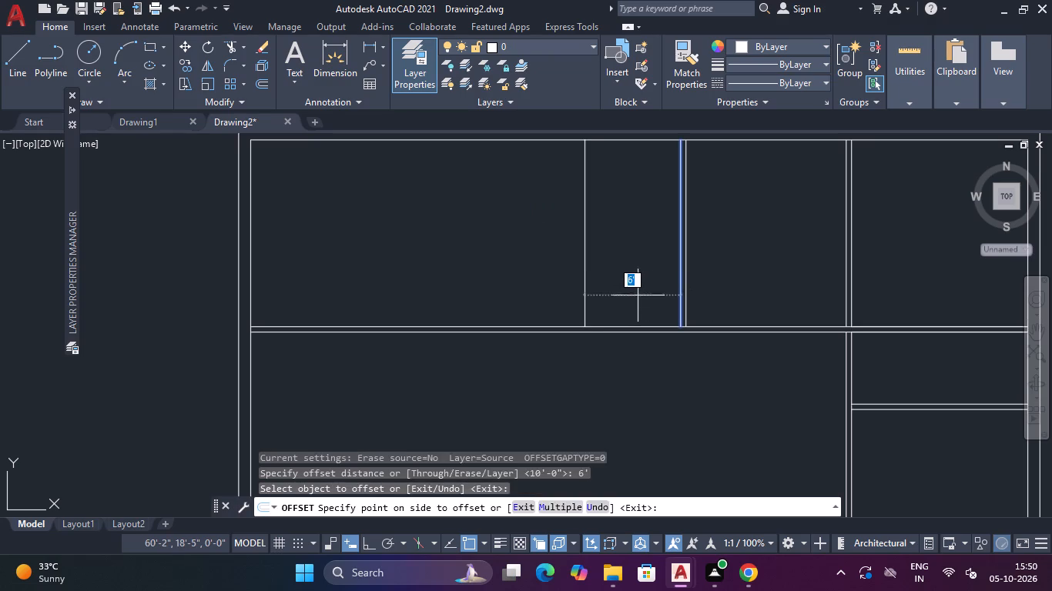
click(638, 295)
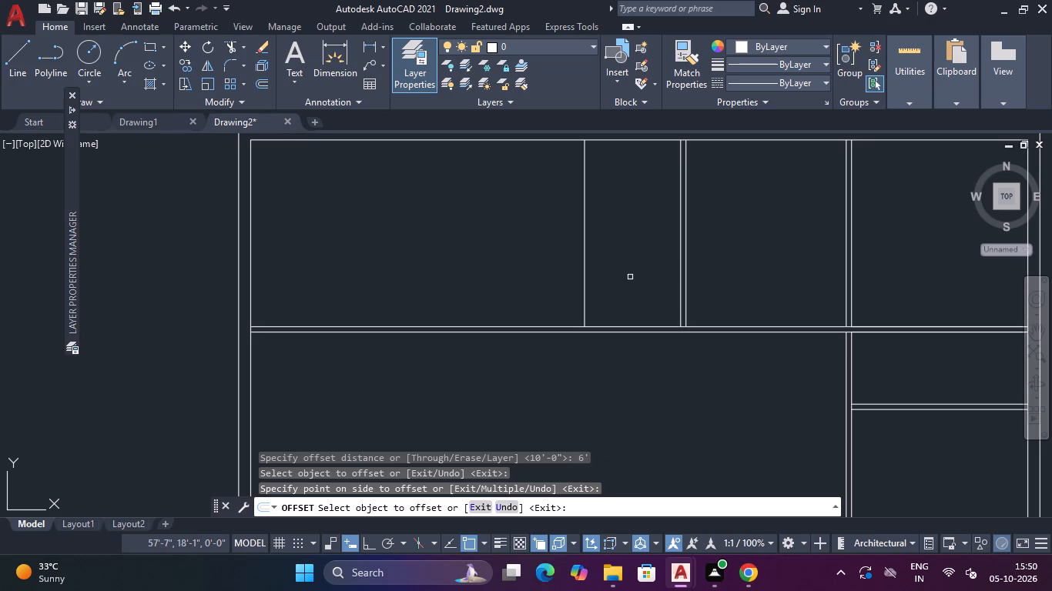
key(Escape)
Offset the new vertical line 4" to the left to give this upper partition its thickness.
key(space)
text(4")
key(Return)
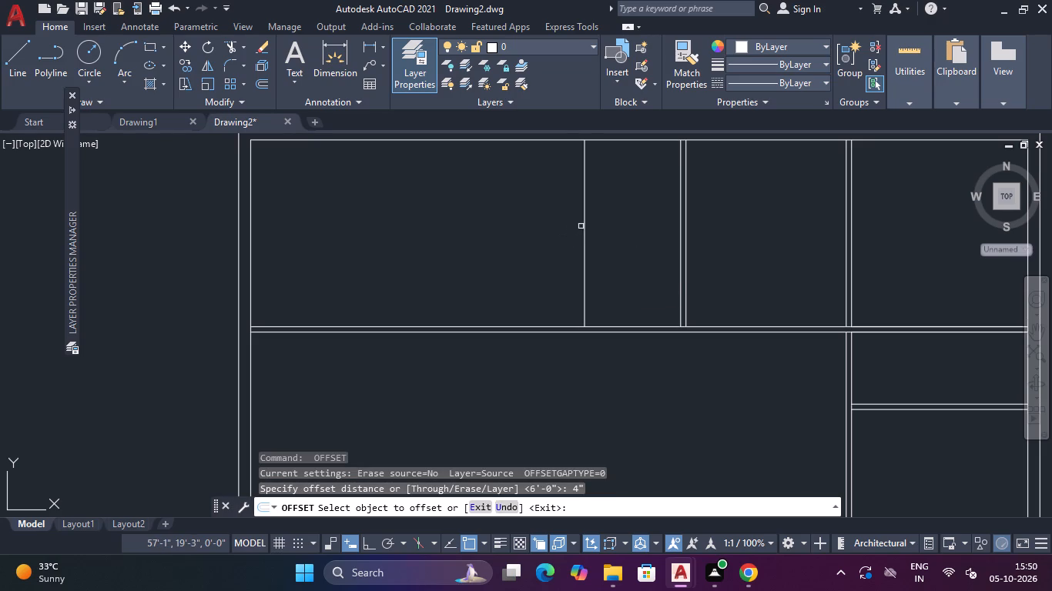
click(584, 222)
click(546, 232)
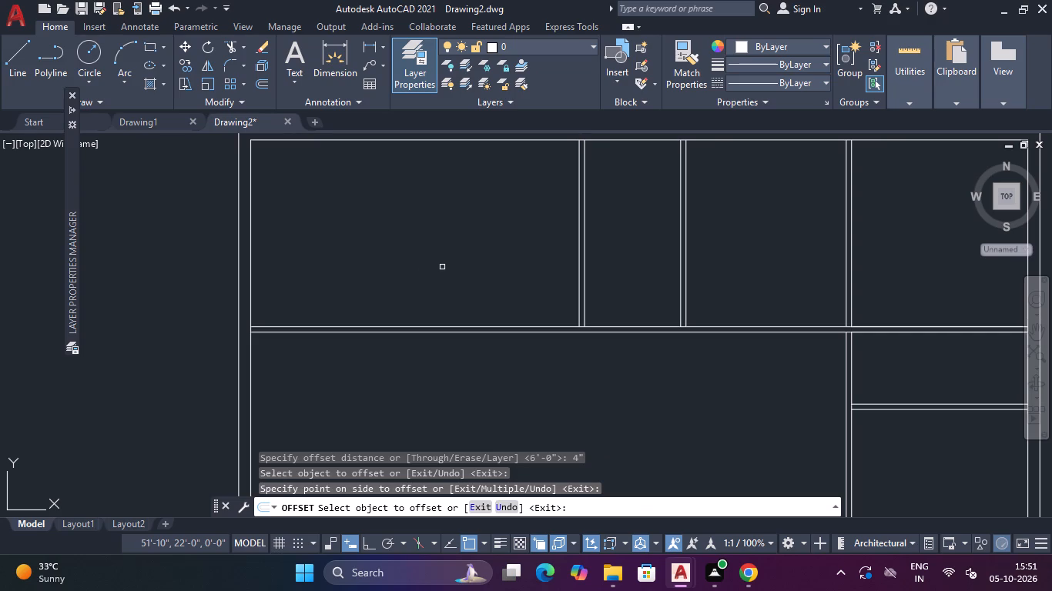
key(Escape)
key(Escape)
key(Escape)
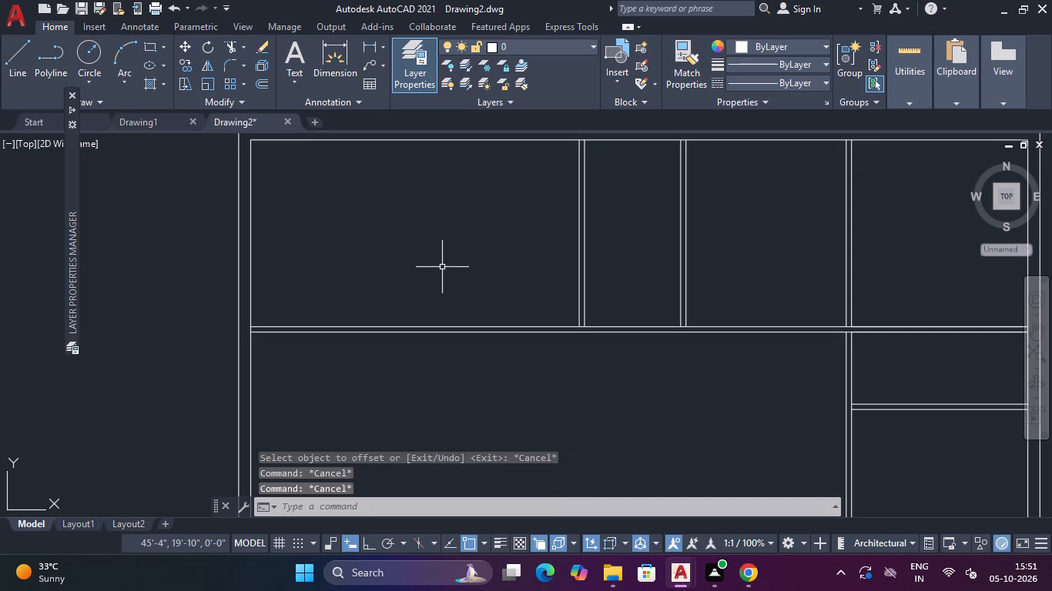
Offset the inner line of the left outer wall 14' to the right.
text(O)
key(space)
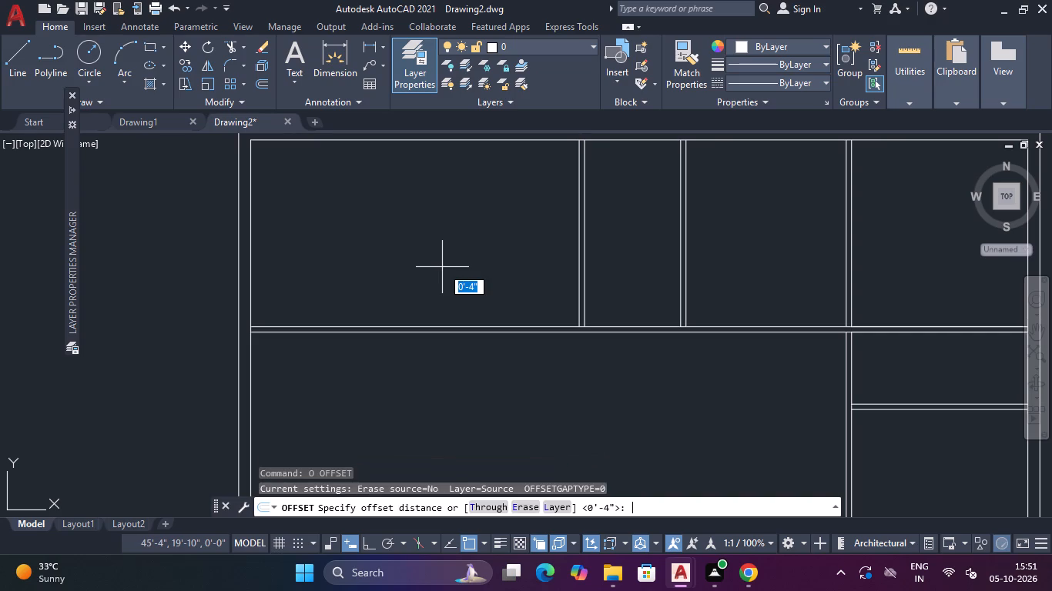
text(14')
key(Return)
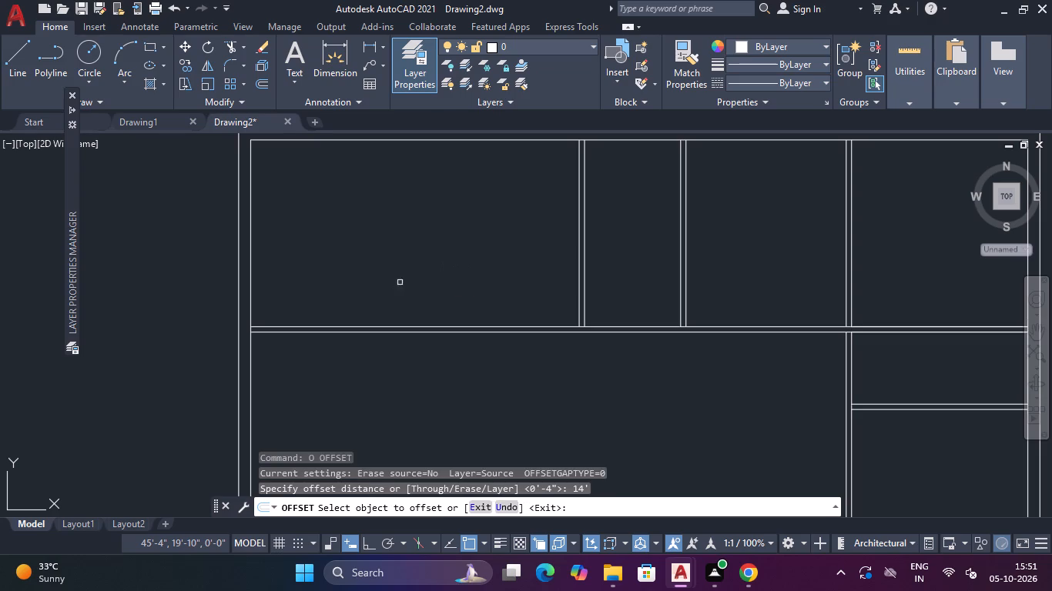
click(251, 256)
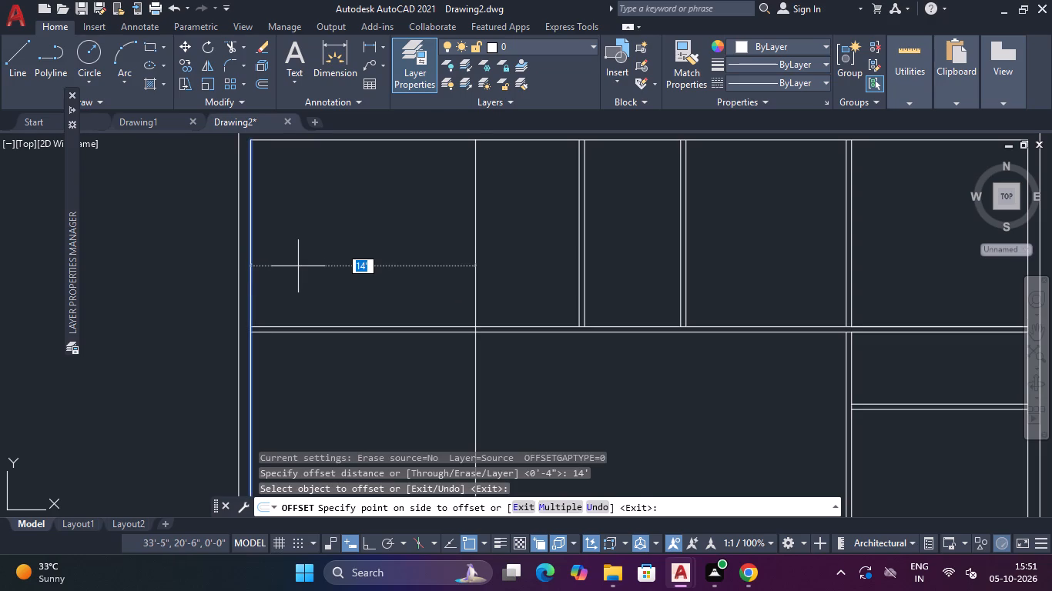
click(298, 266)
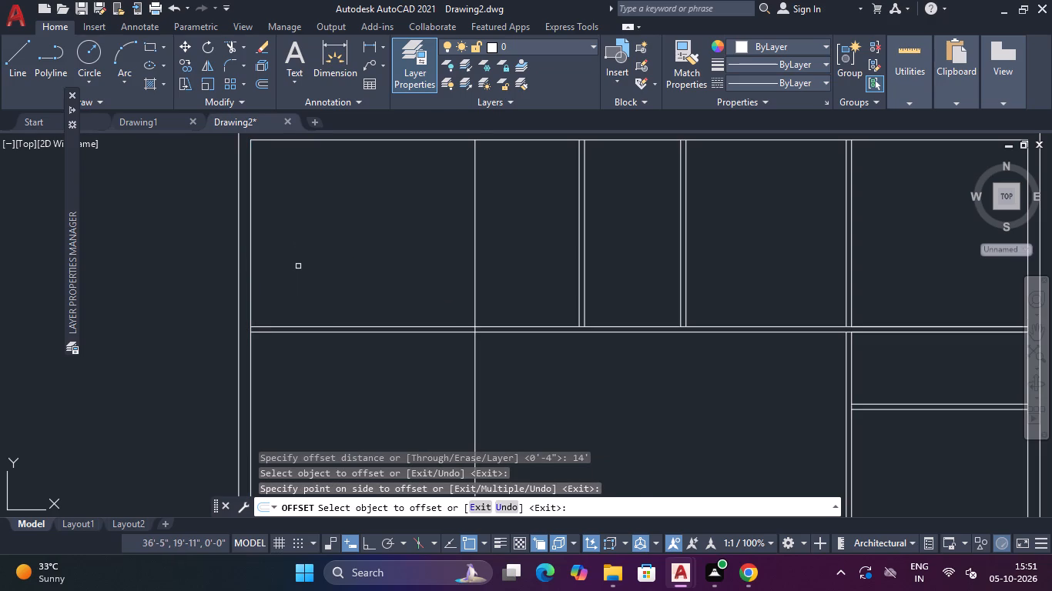
key(Escape)
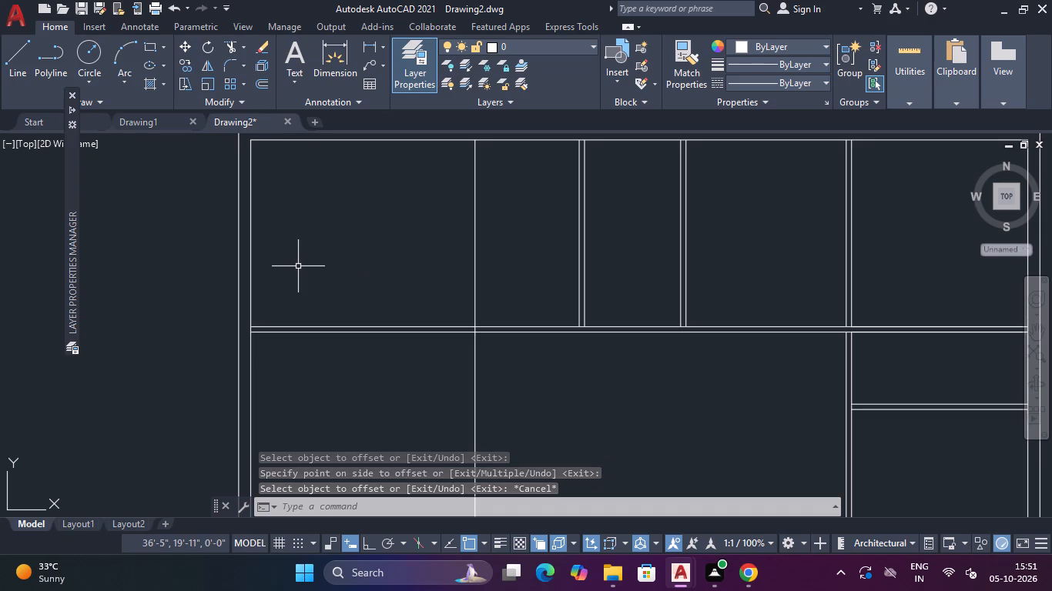
Trim the new vertical line below and between the two lines of the full-width horizontal partition.
text(TR)
key(space)
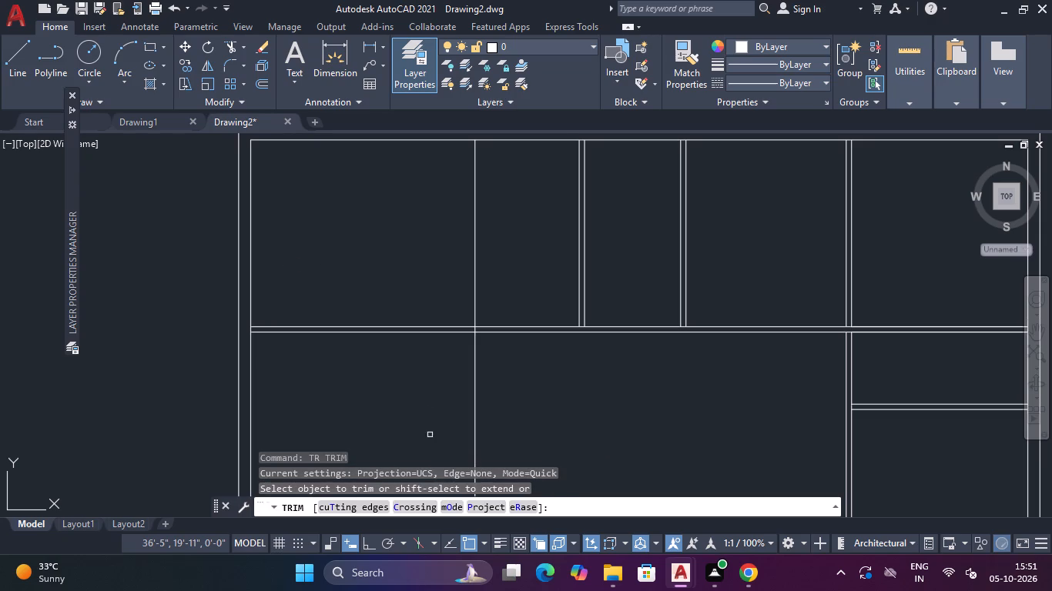
click(430, 435)
click(507, 414)
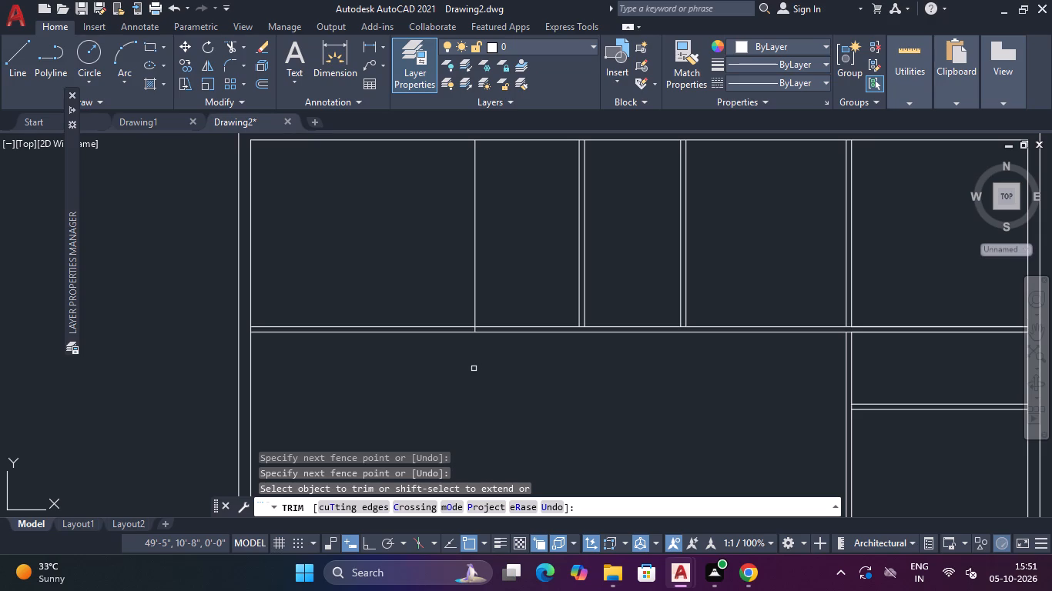
scroll(460, 322, up, 2)
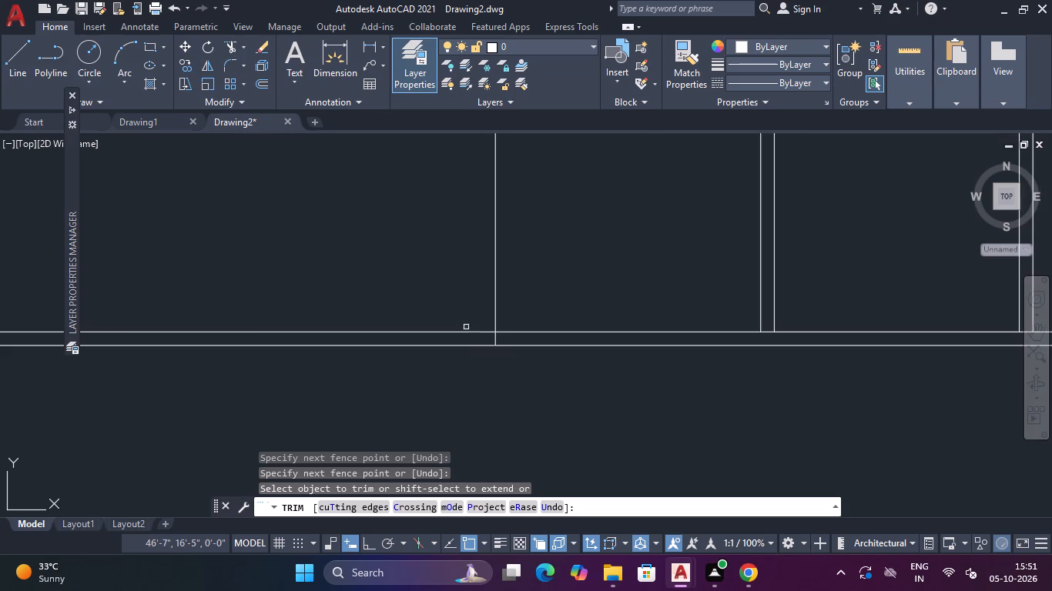
click(488, 340)
click(506, 338)
key(Escape)
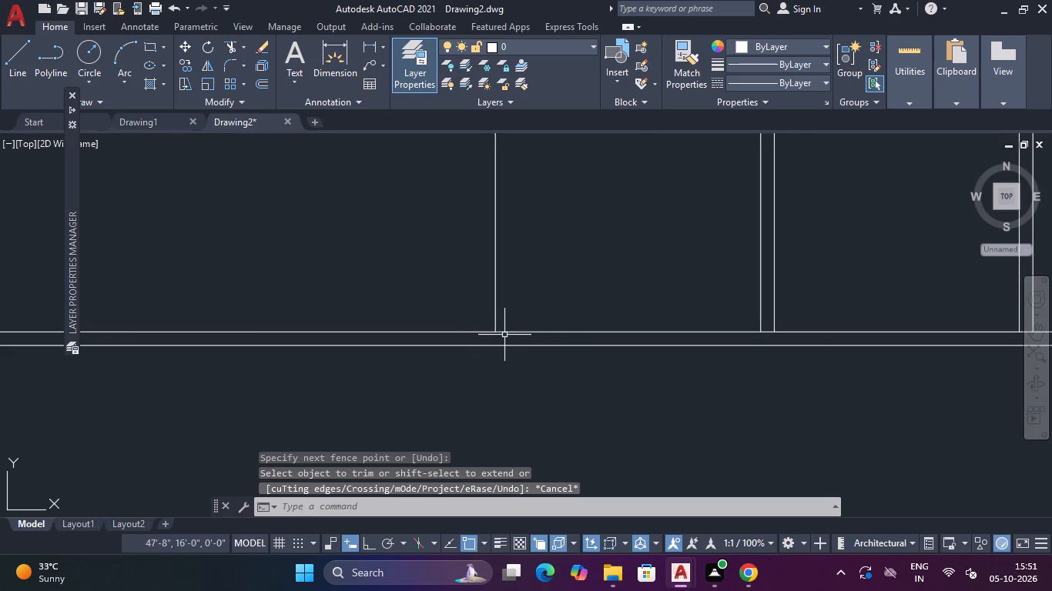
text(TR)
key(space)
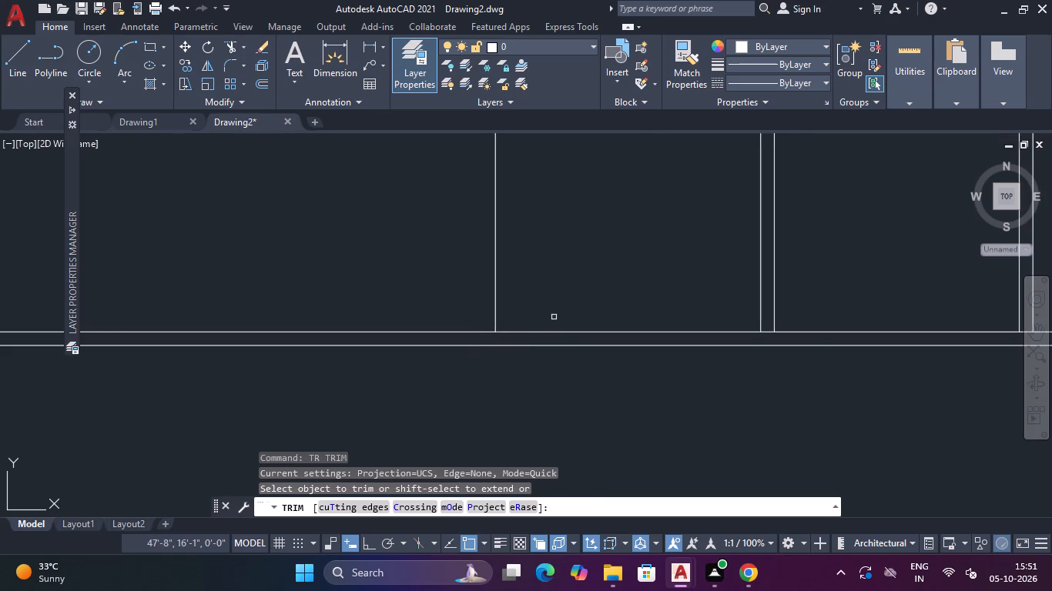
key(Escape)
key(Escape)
Offset the trimmed vertical line 4" to the left to form the second face of the partition.
text(O)
key(space)
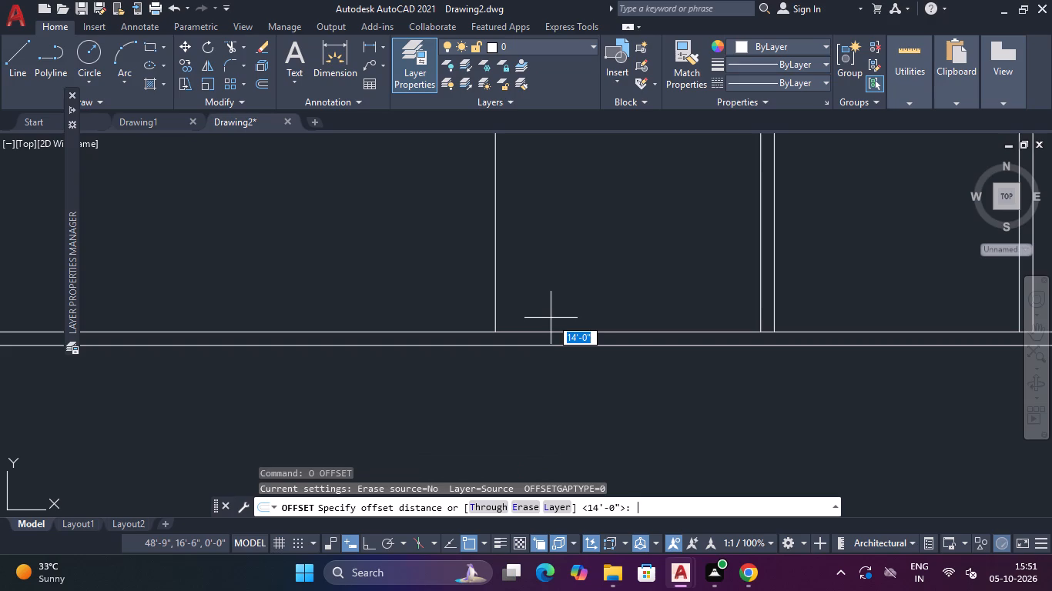
text(4")
key(Return)
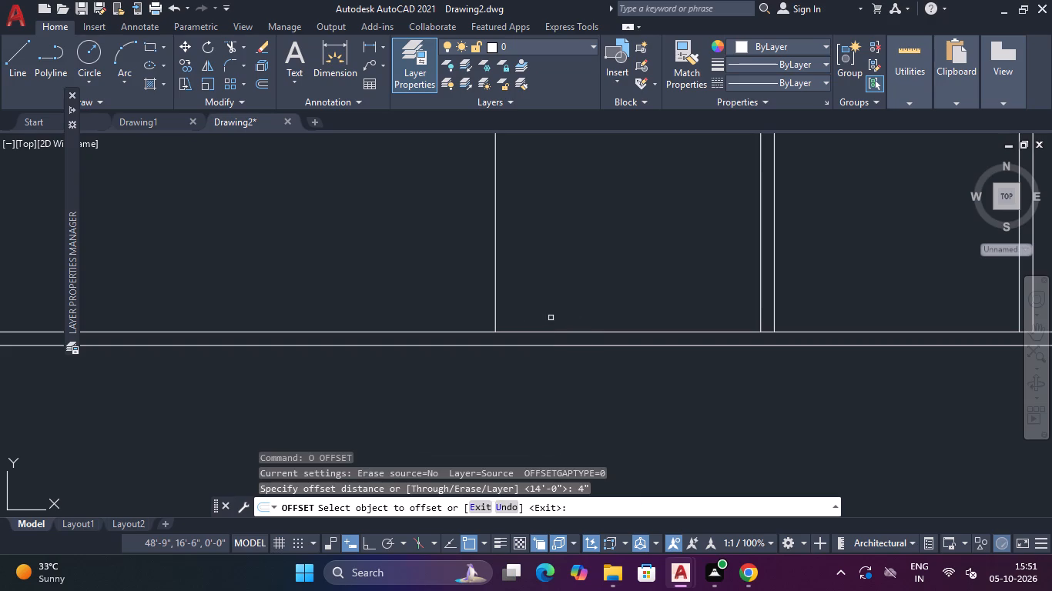
click(496, 238)
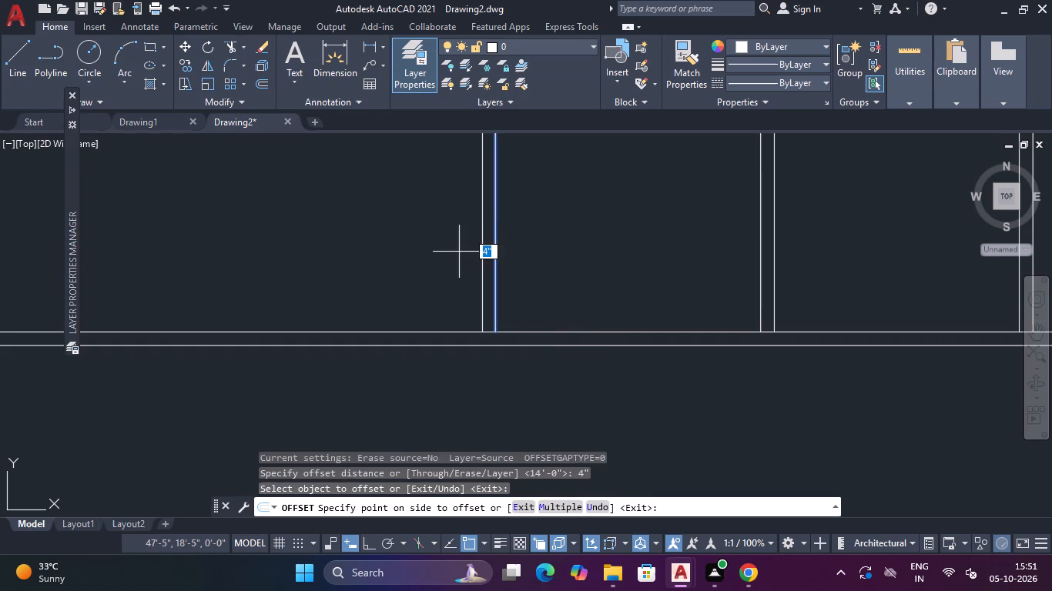
click(459, 252)
Measure the upper room between the new partition and the next vertical partition to its right.
scroll(460, 252, down, 3)
middle_drag(461, 248, 552, 242)
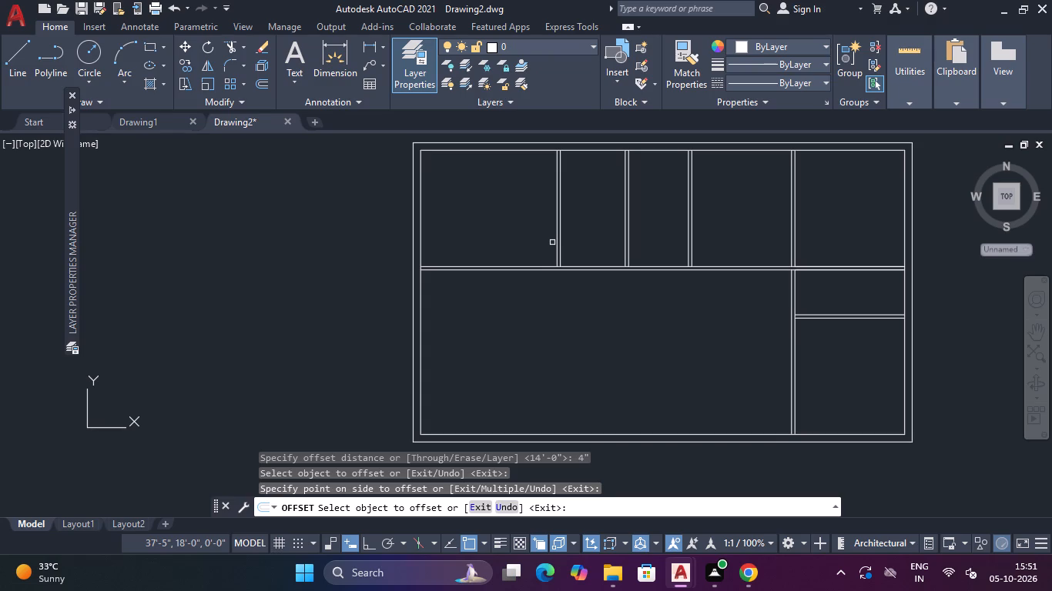
click(919, 43)
click(907, 115)
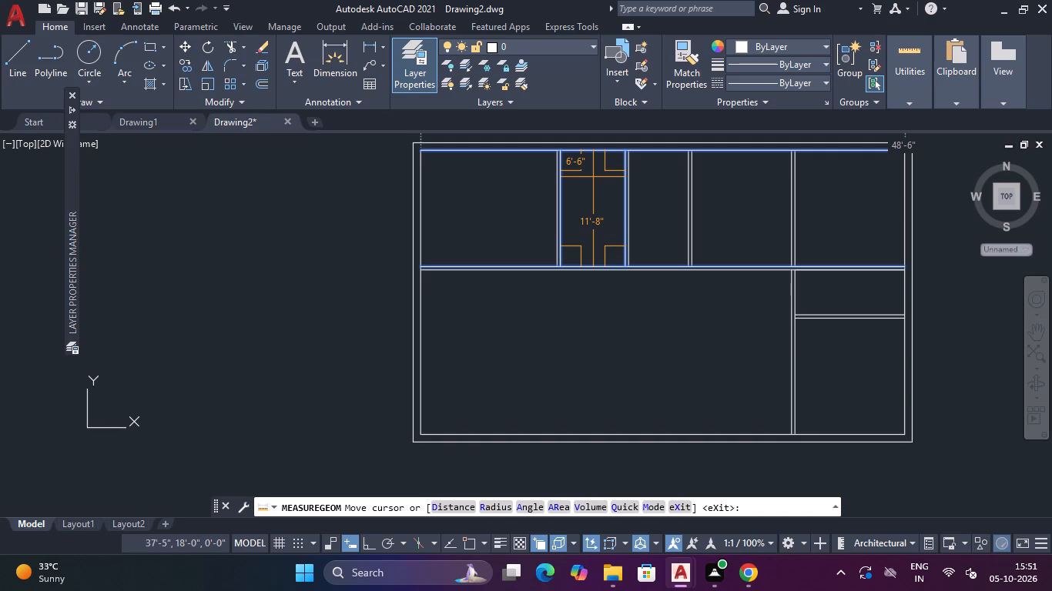
key(Escape)
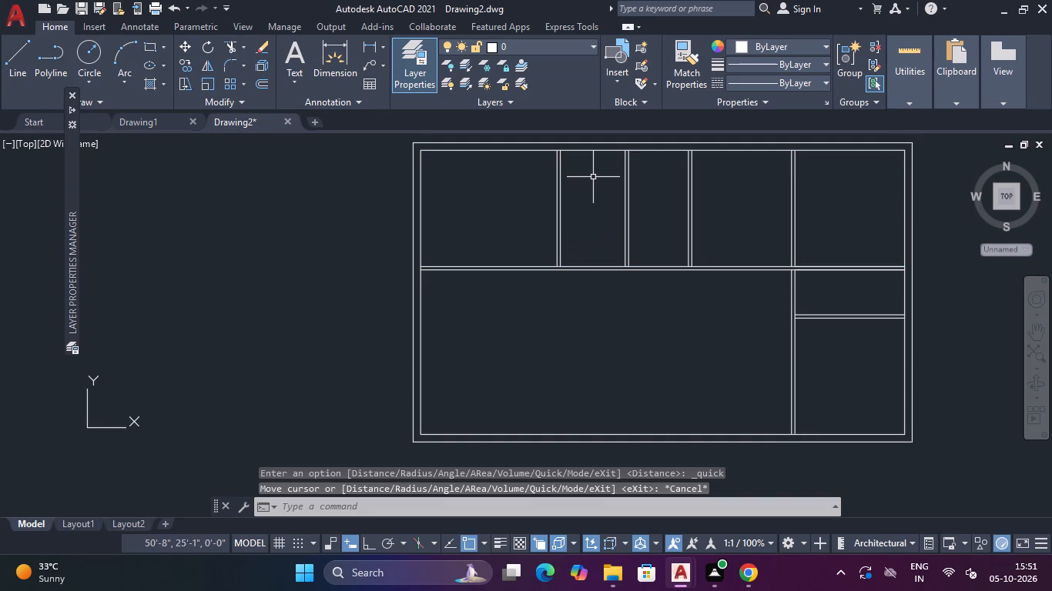
Trim the top outer wall's inner line between the faces of the two leftmost vertical partitions to open both junctions.
text(TR)
key(space)
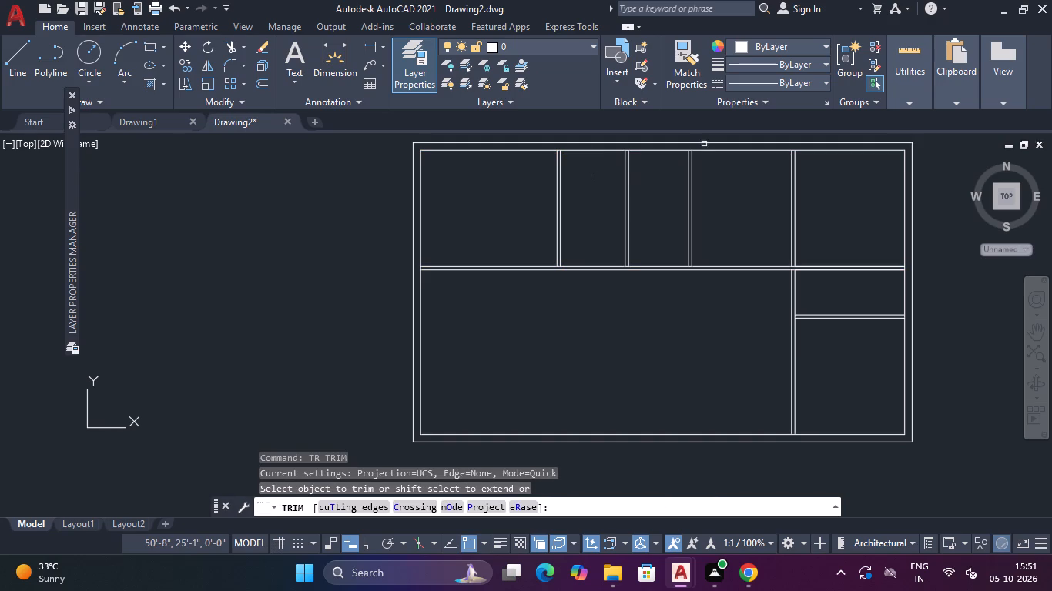
scroll(636, 165, up, 3)
middle_drag(646, 166, 649, 363)
scroll(628, 329, up, 2)
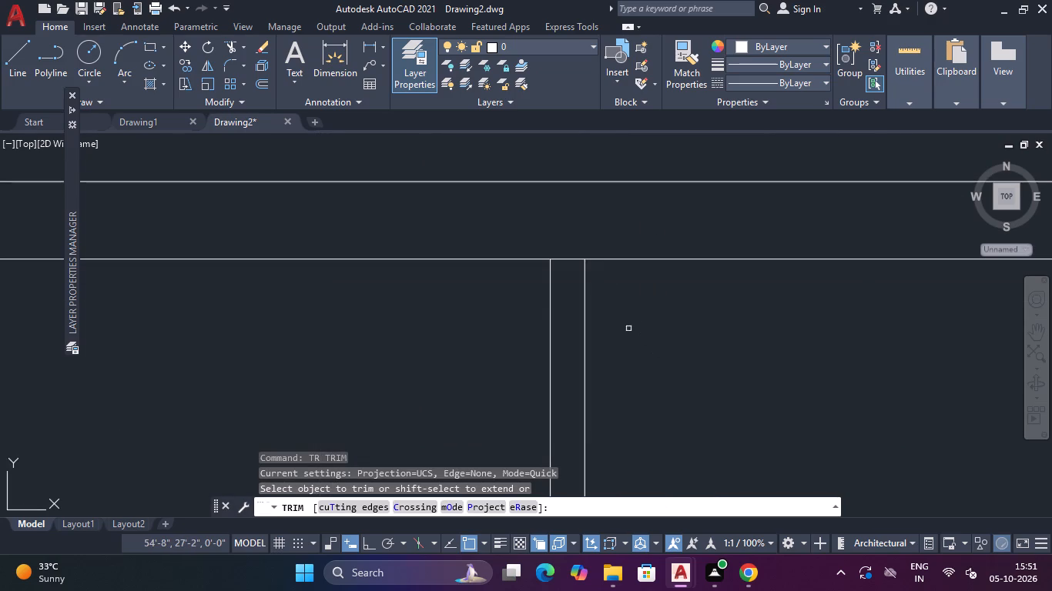
drag(563, 242, 568, 273)
scroll(561, 277, down, 1)
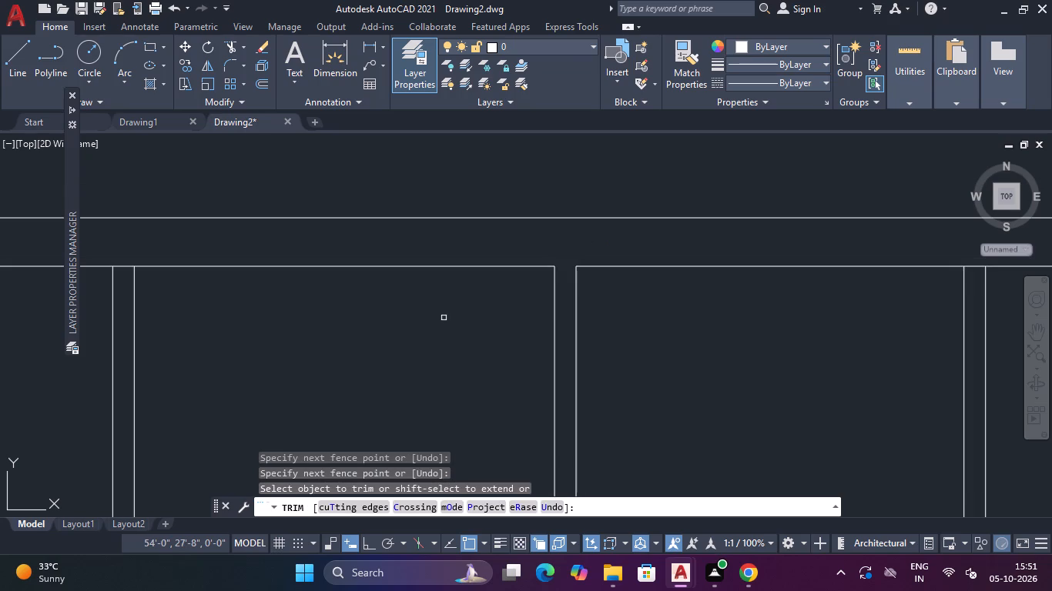
middle_drag(443, 321, 760, 278)
scroll(442, 214, up, 1)
click(441, 214)
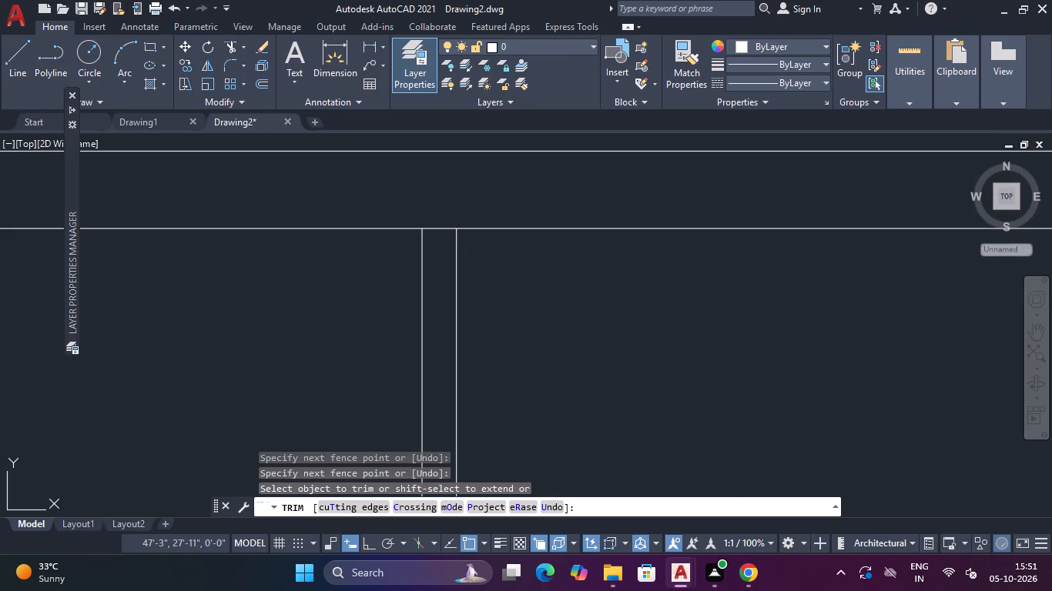
click(441, 245)
scroll(513, 320, down, 3)
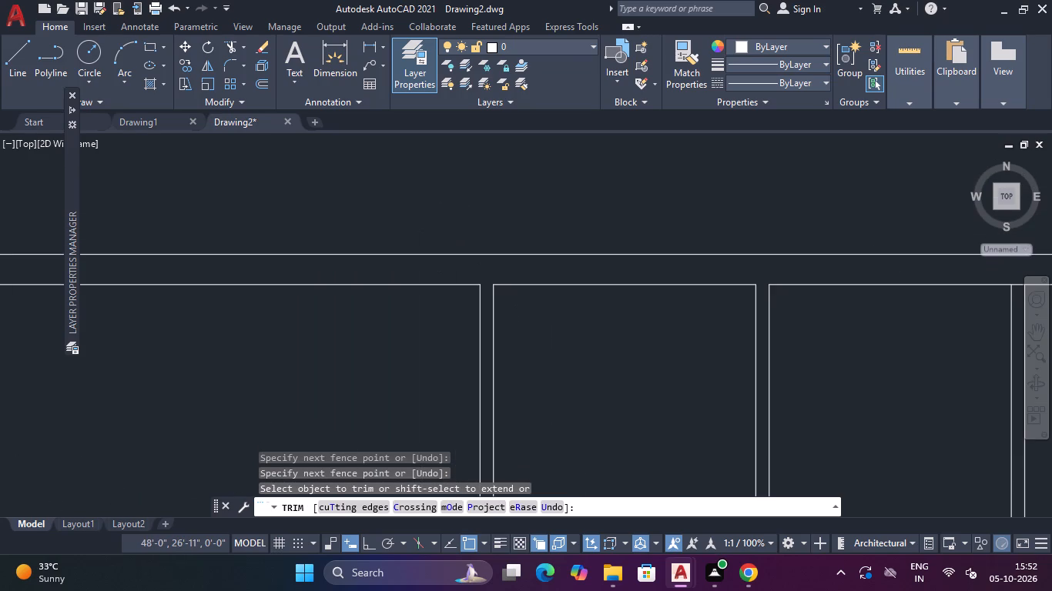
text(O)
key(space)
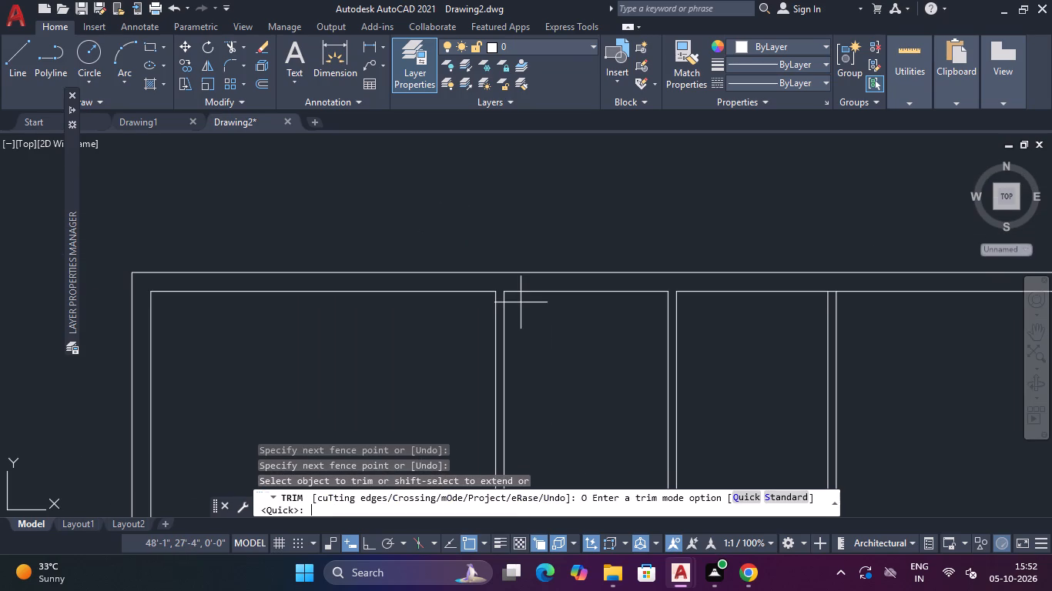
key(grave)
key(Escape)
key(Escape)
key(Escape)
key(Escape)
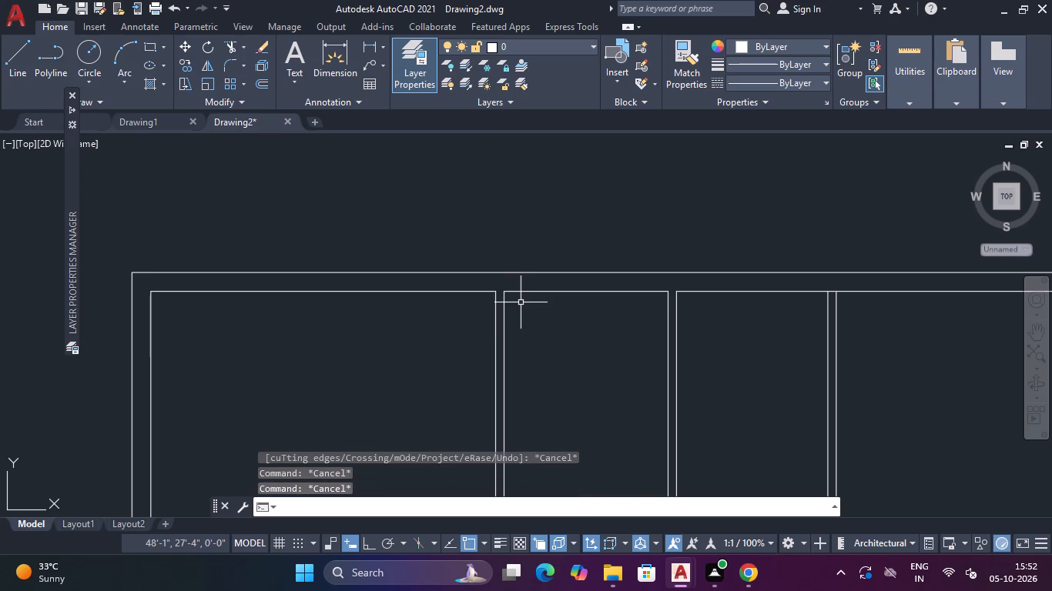
Offset the top wall's inner line 6' downward into the second upper room from the left.
text(O)
key(space)
text(6')
key(Return)
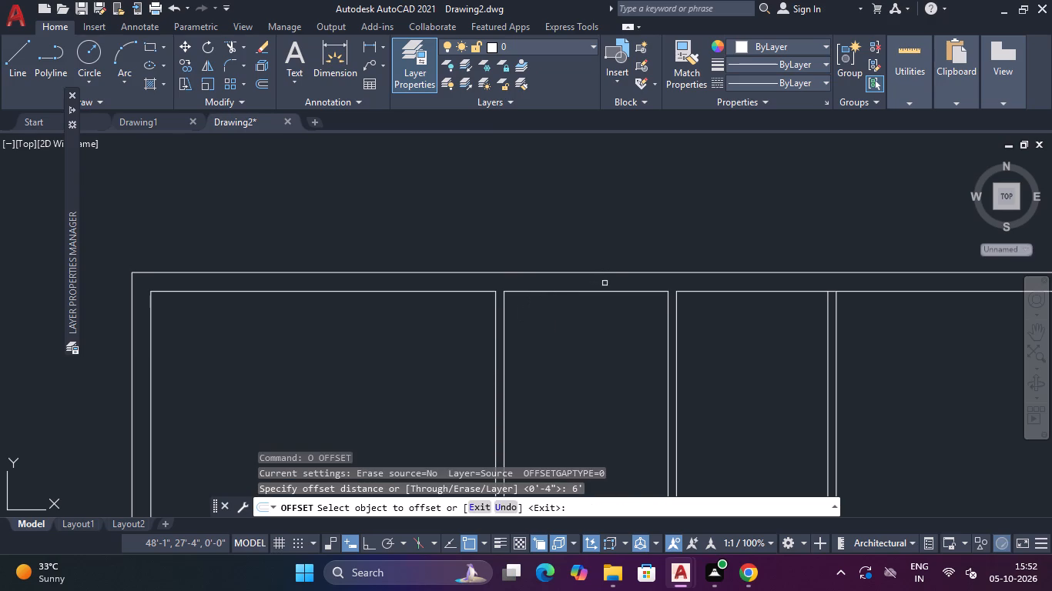
click(596, 292)
click(593, 339)
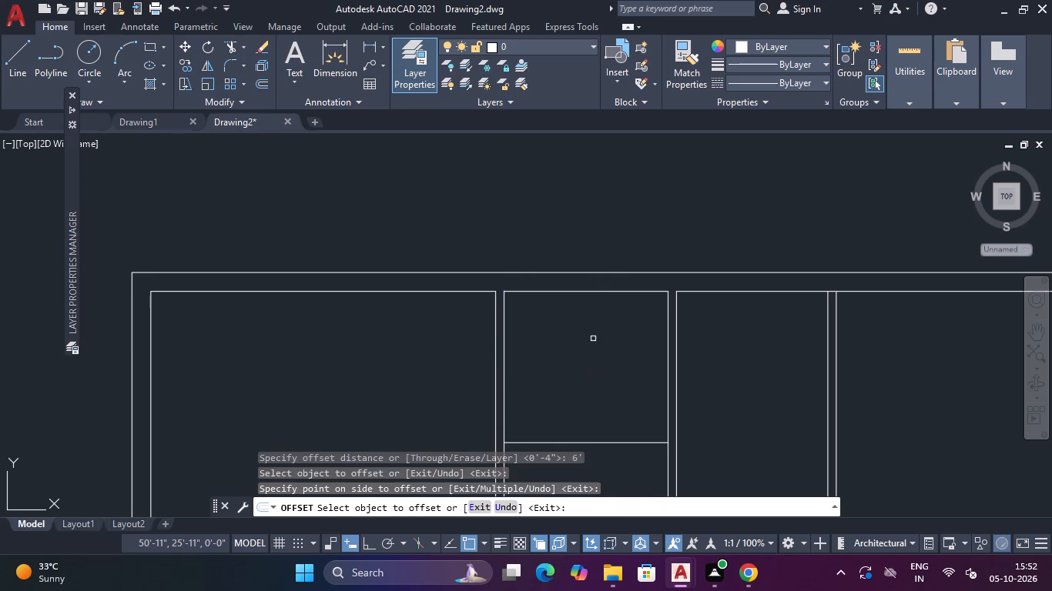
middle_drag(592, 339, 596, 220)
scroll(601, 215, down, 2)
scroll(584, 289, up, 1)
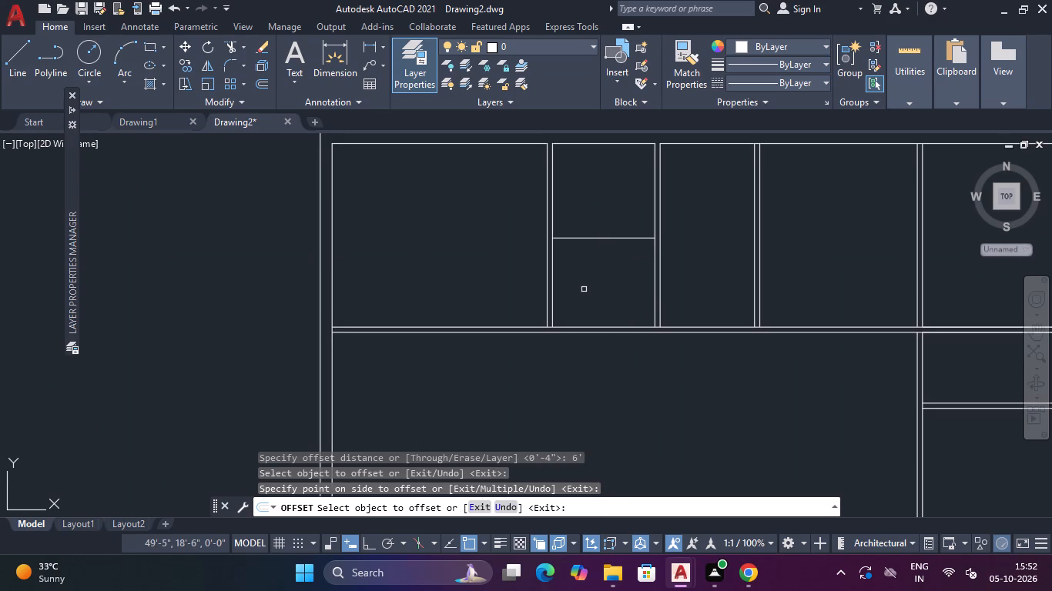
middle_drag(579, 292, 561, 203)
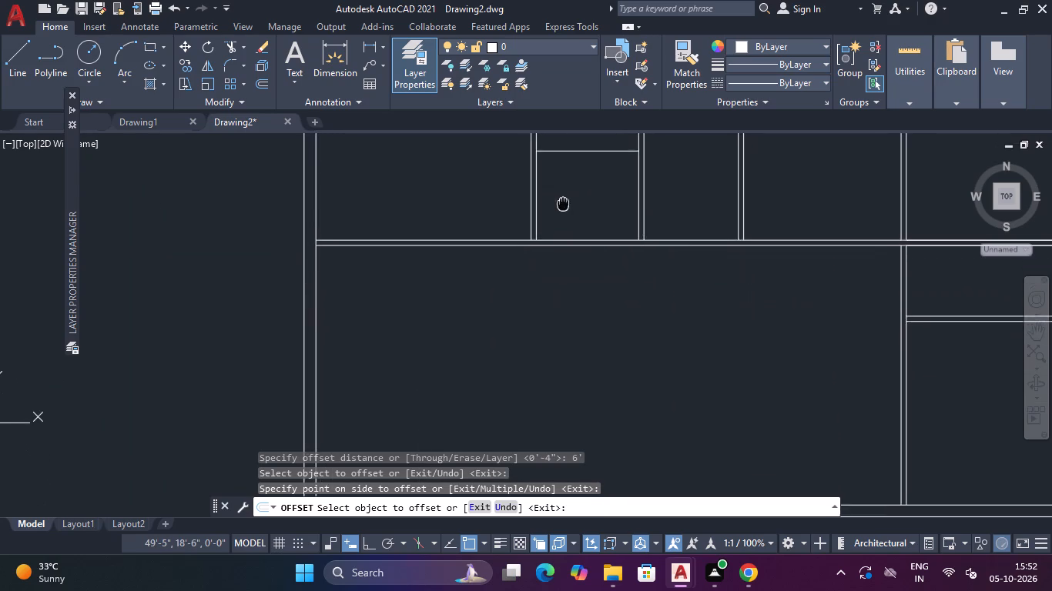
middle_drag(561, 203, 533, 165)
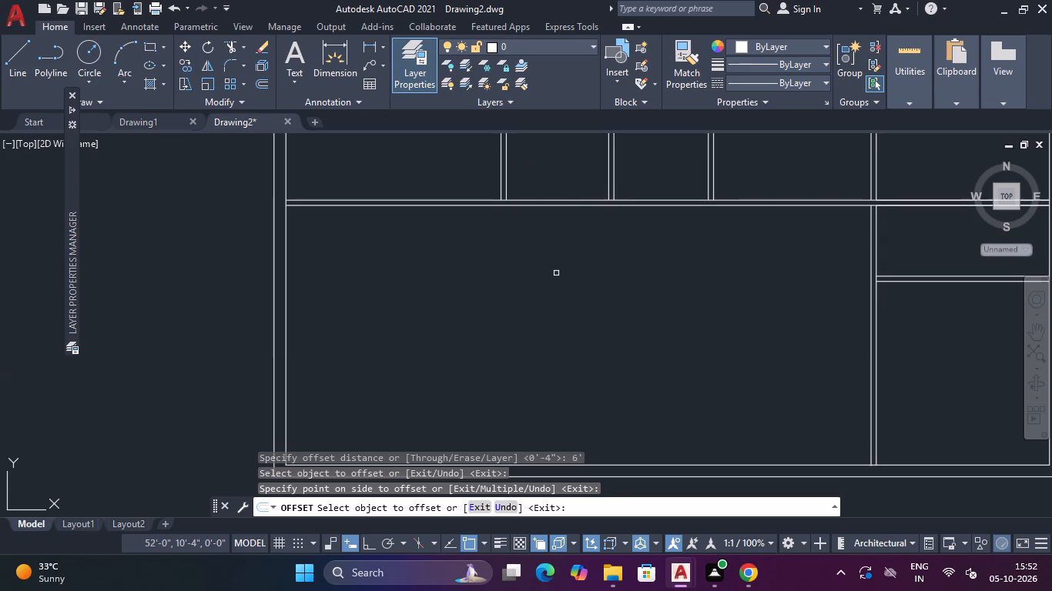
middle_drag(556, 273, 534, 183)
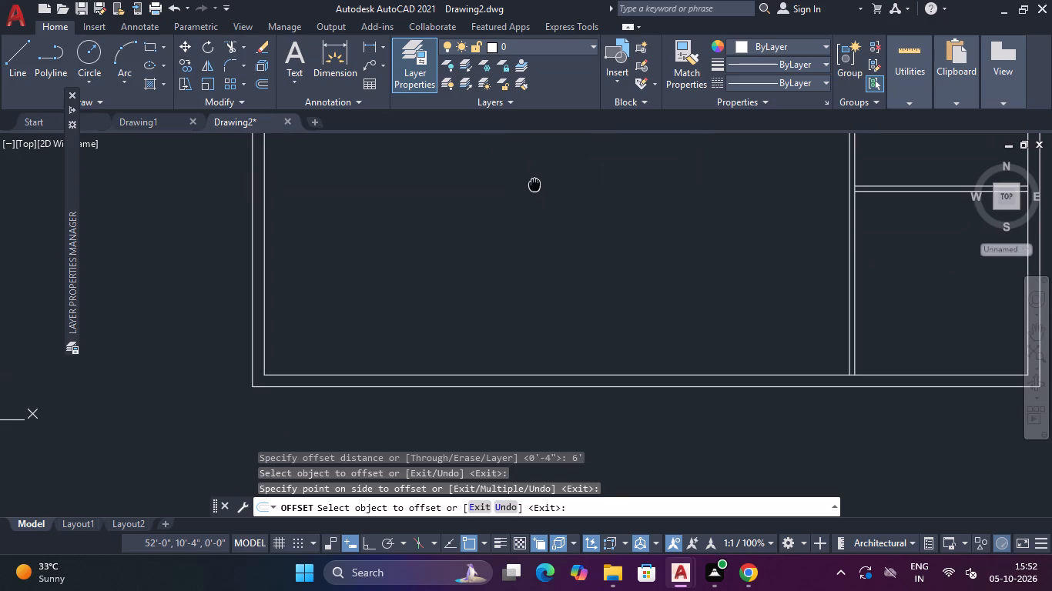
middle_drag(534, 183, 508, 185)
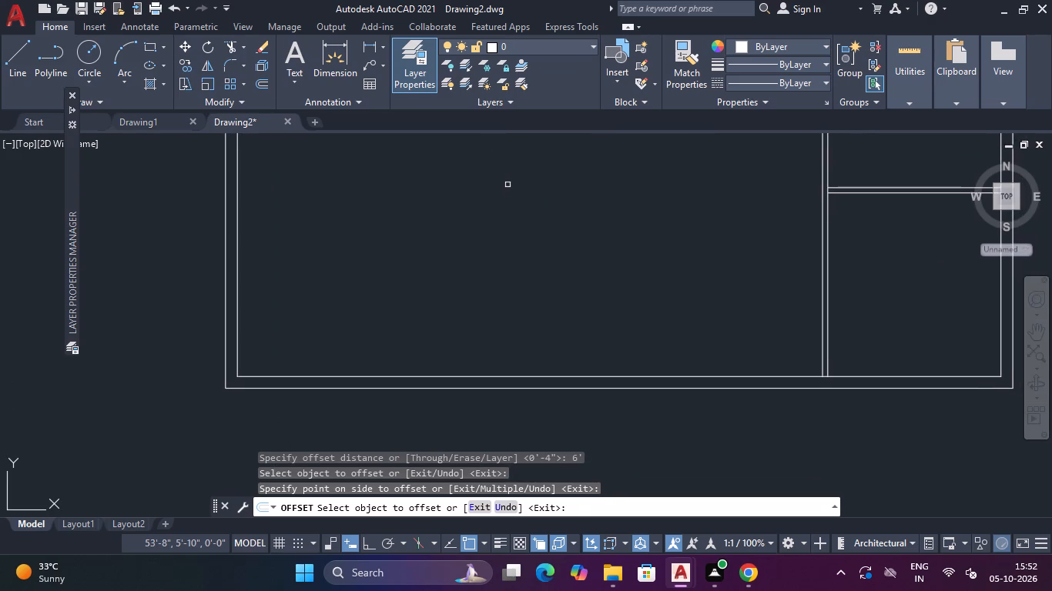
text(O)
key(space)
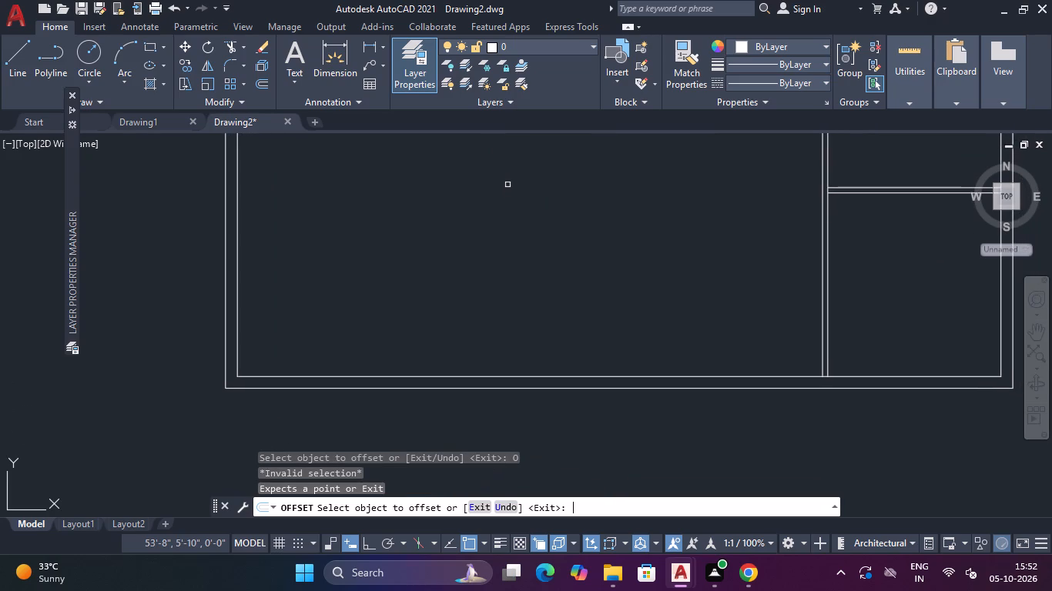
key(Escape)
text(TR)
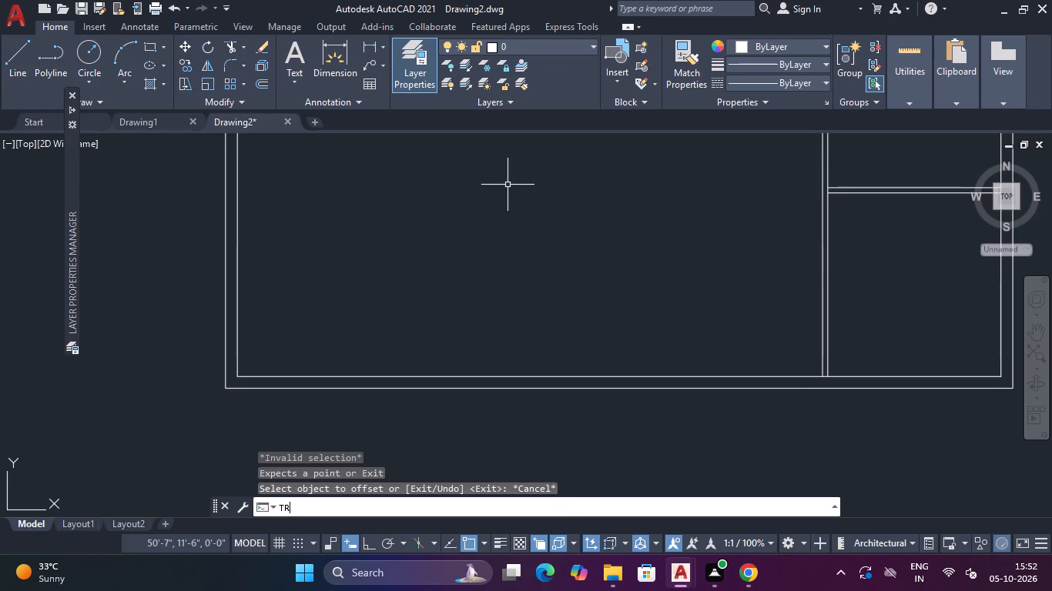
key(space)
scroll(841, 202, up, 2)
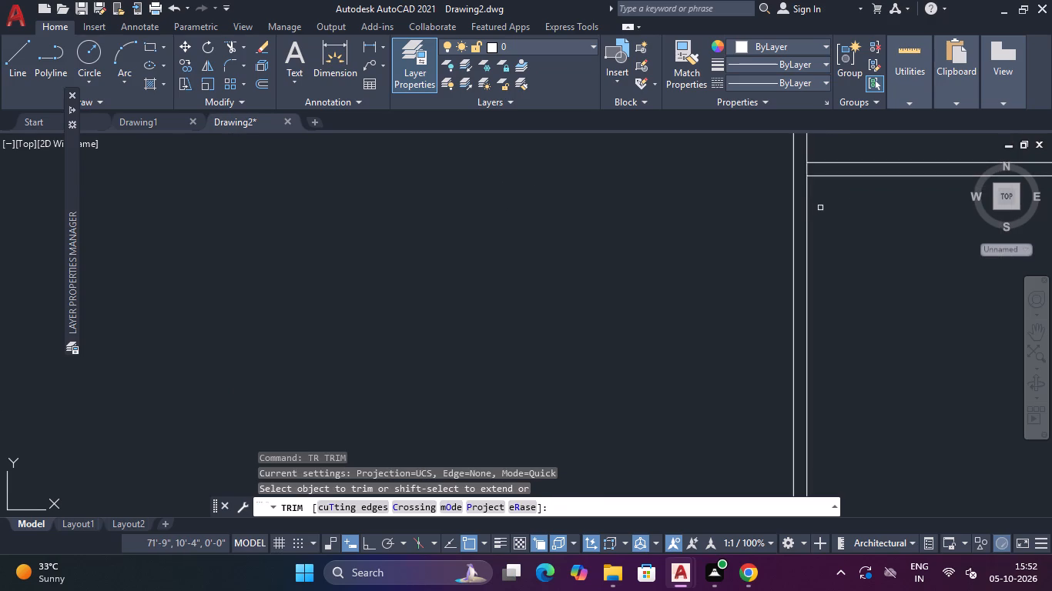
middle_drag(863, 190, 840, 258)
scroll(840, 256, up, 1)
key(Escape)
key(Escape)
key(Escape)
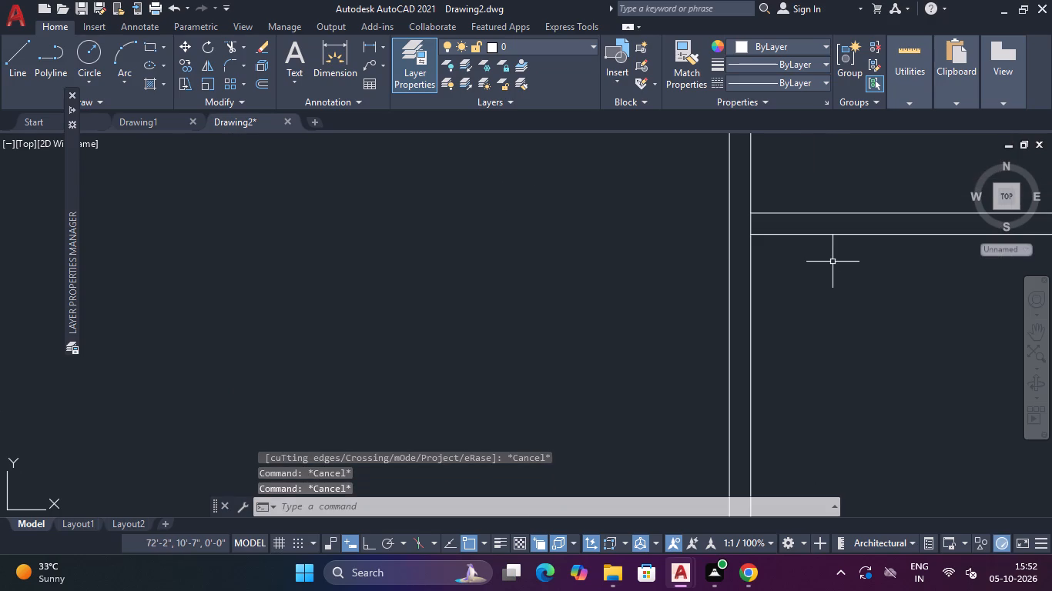
Extend both lines of the lower-right room's short horizontal partition to the left face of the adjoining vertical partition.
text(EX)
key(Return)
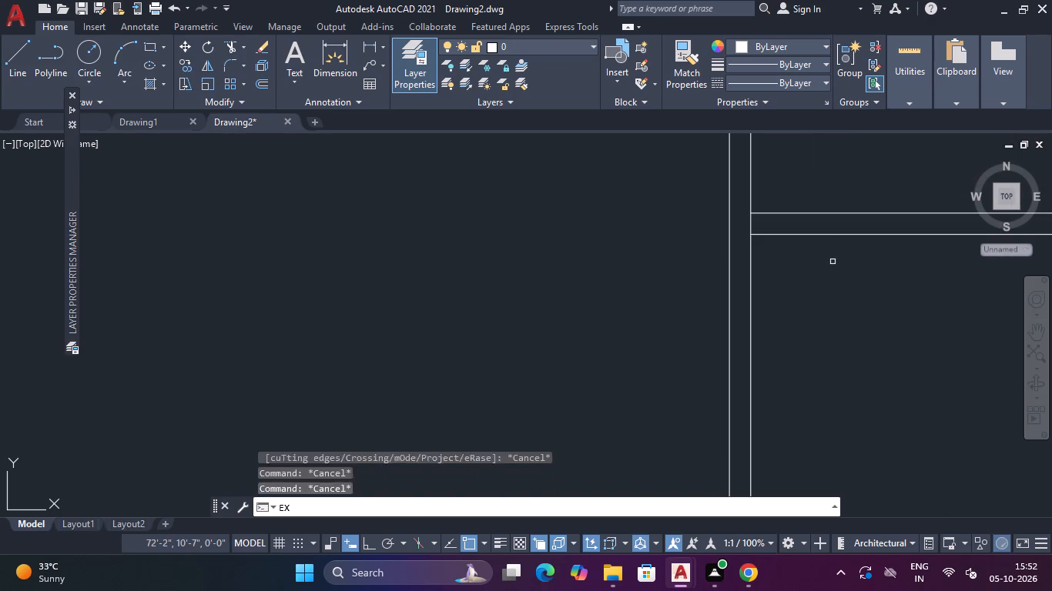
click(794, 212)
click(790, 235)
key(Escape)
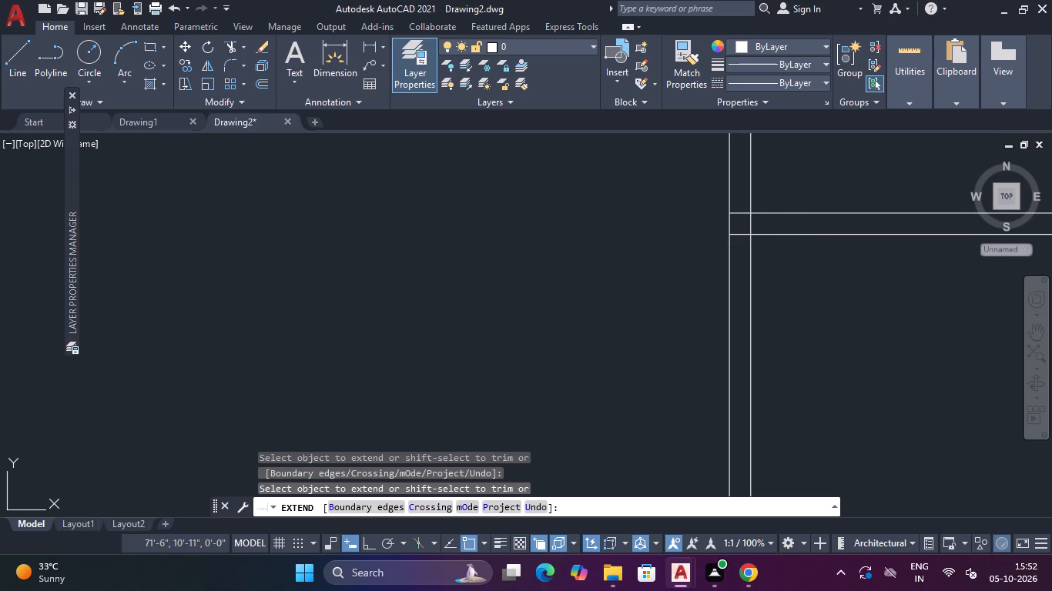
key(Escape)
Trim the left face of that vertical partition between the two extended horizontal lines.
text(TR)
key(space)
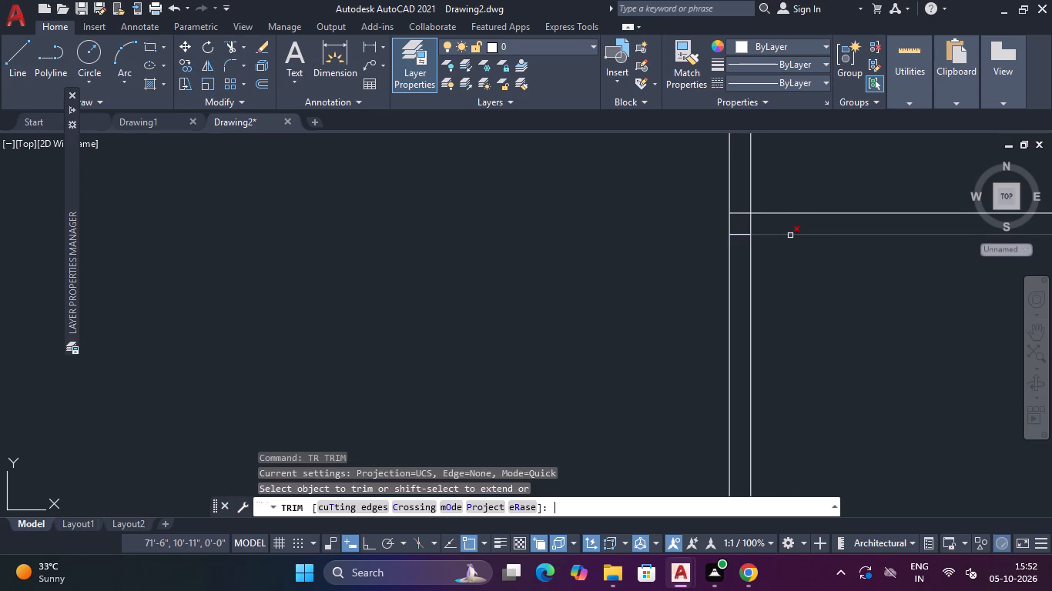
click(728, 222)
key(Escape)
key(Escape)
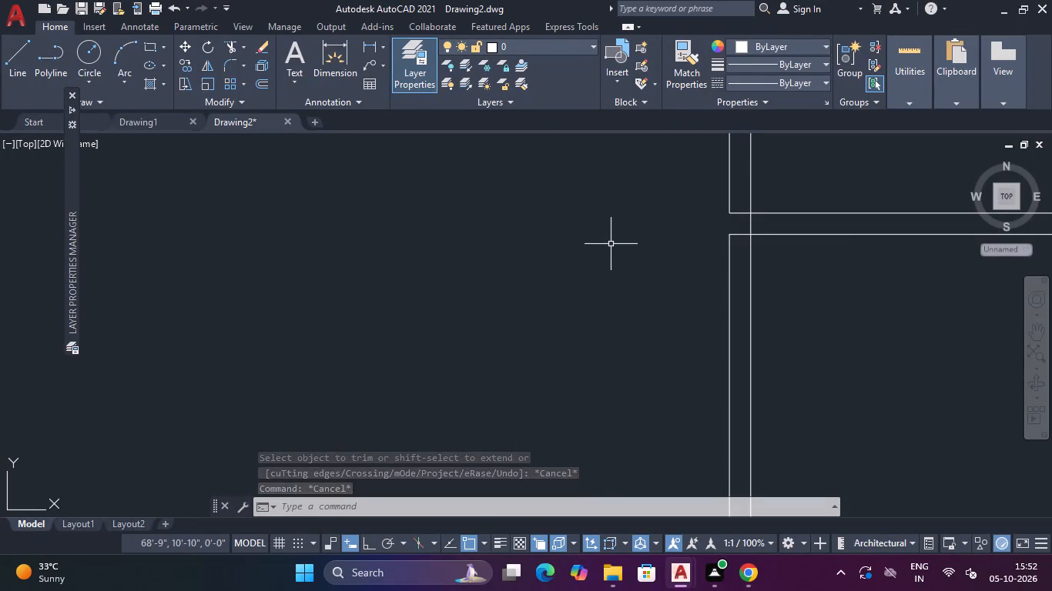
Offset the lower segment of the vertical partition's left face 14' to the left.
text(O)
key(space)
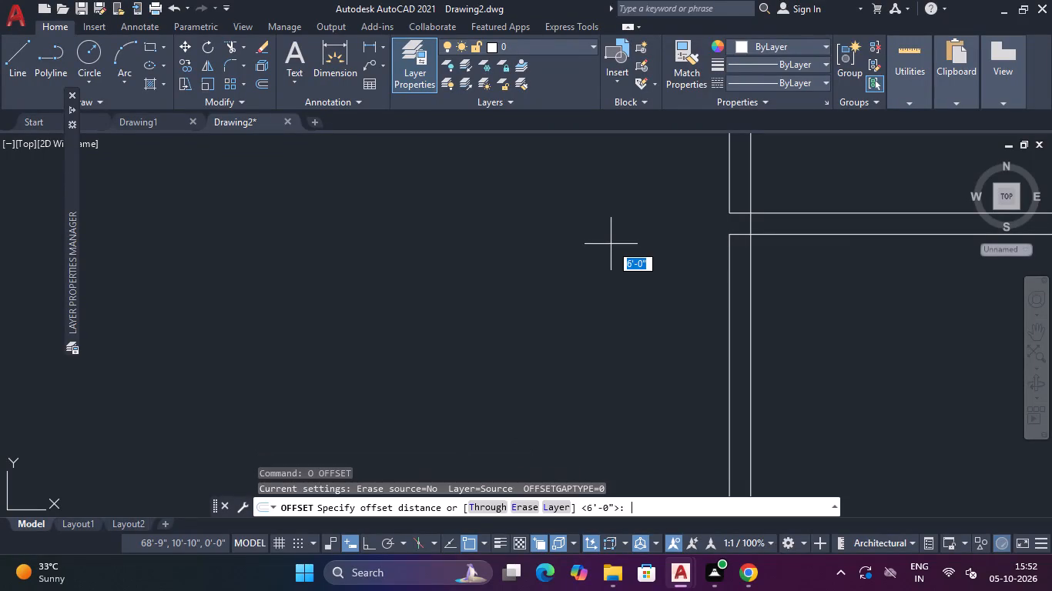
text(14)
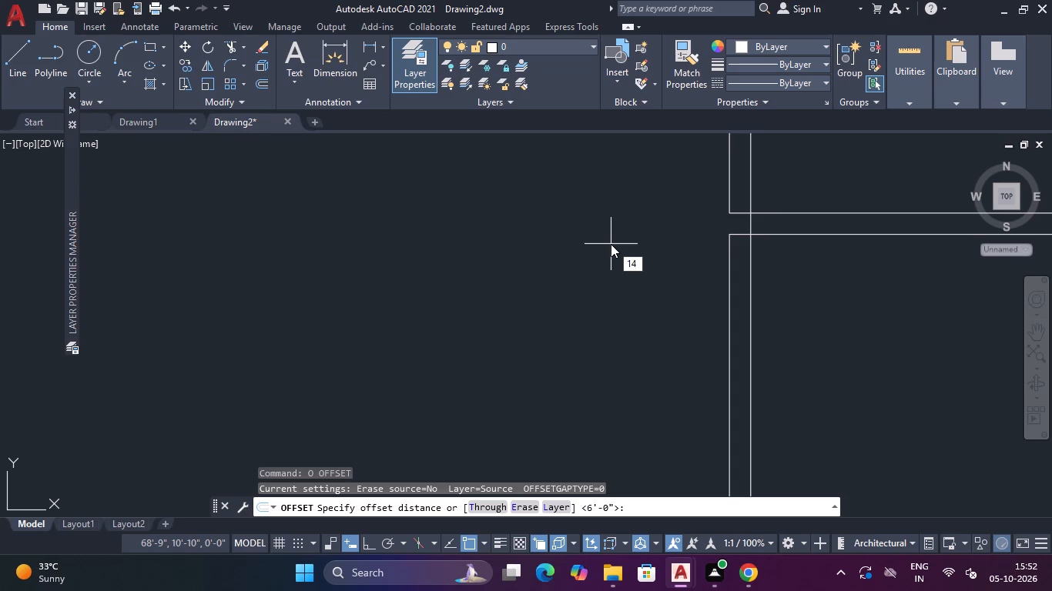
key(apostrophe)
key(Return)
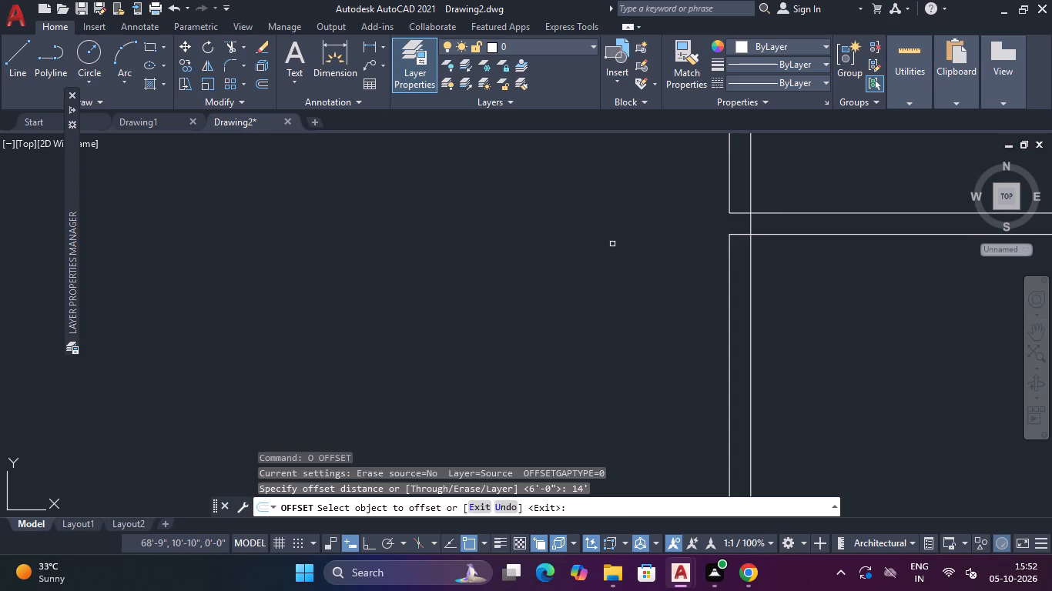
click(731, 290)
scroll(625, 306, down, 2)
click(583, 329)
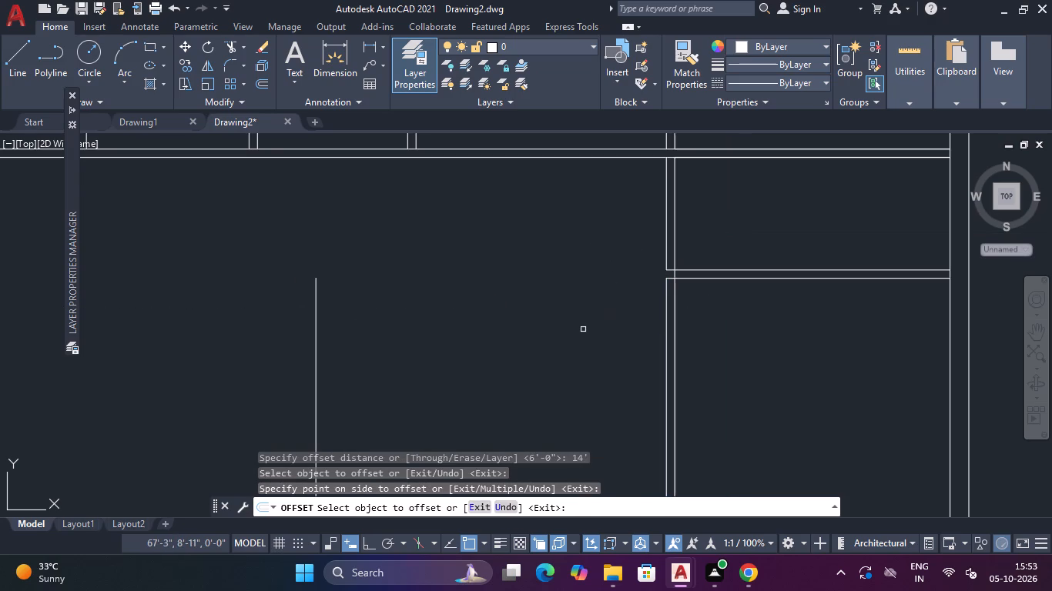
middle_drag(583, 329, 700, 264)
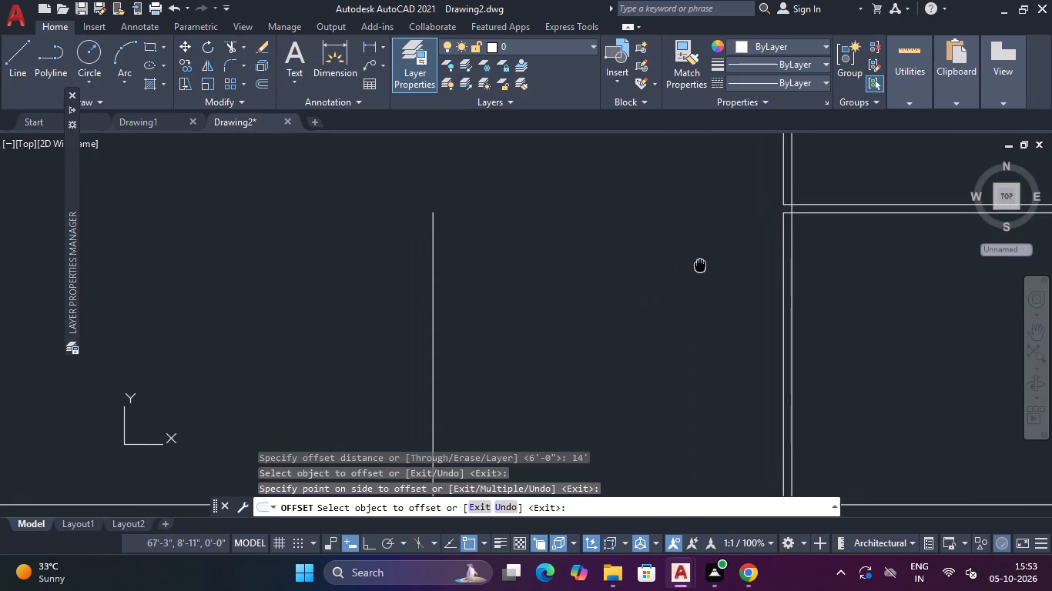
middle_drag(700, 264, 749, 186)
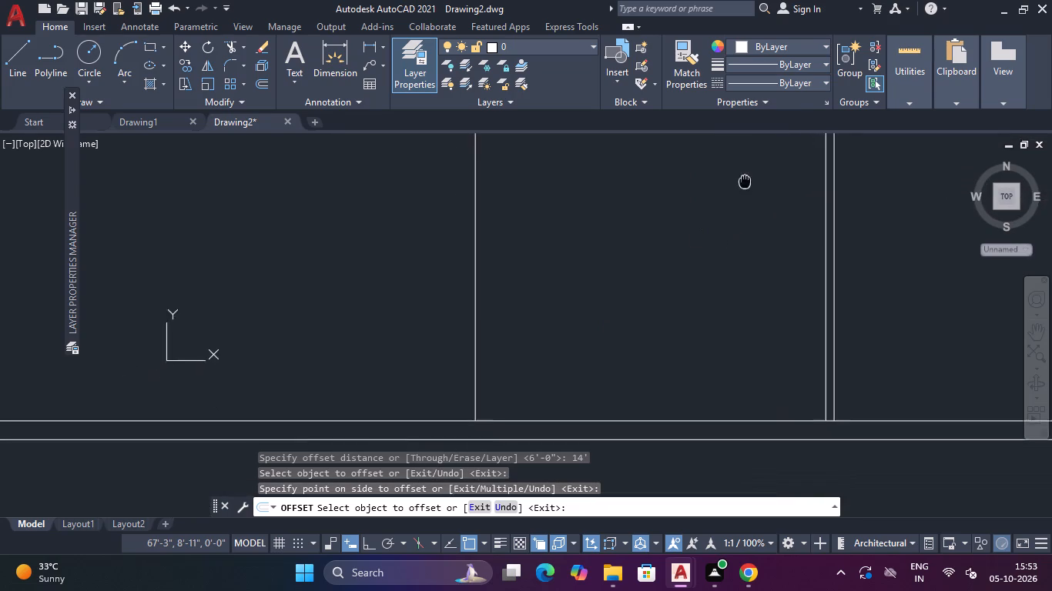
middle_drag(749, 186, 872, 200)
key(Escape)
Offset the new vertical line 4" to the left to form the second face of the lower partition.
key(space)
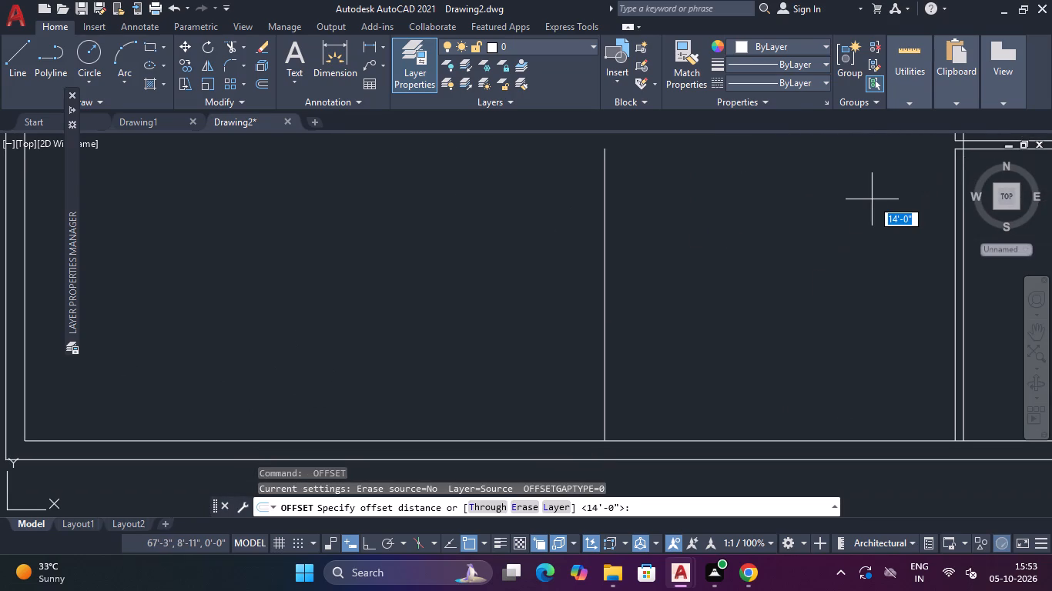
text(4")
key(Return)
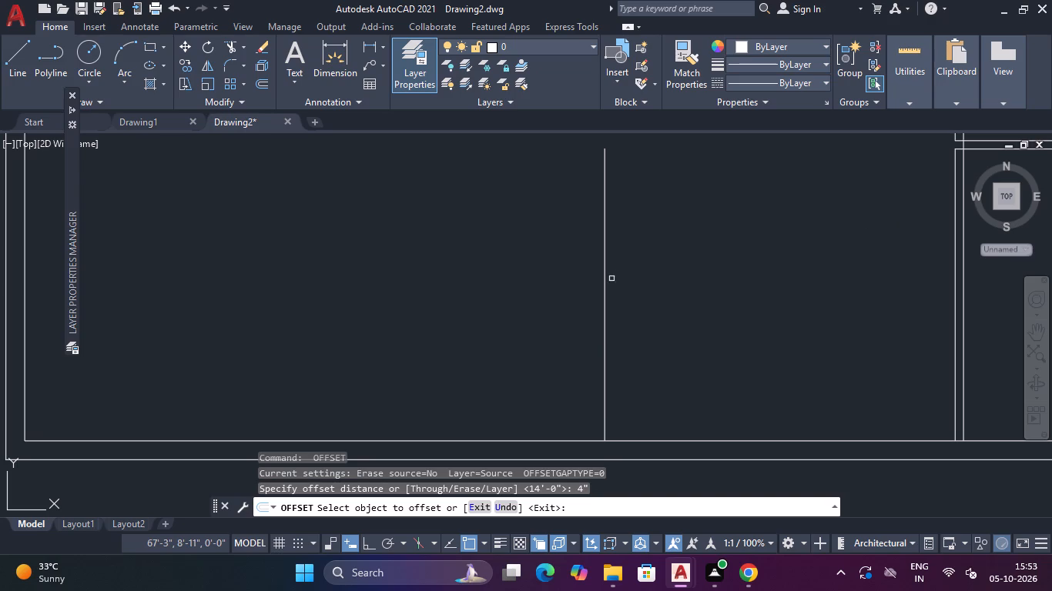
click(605, 281)
click(580, 287)
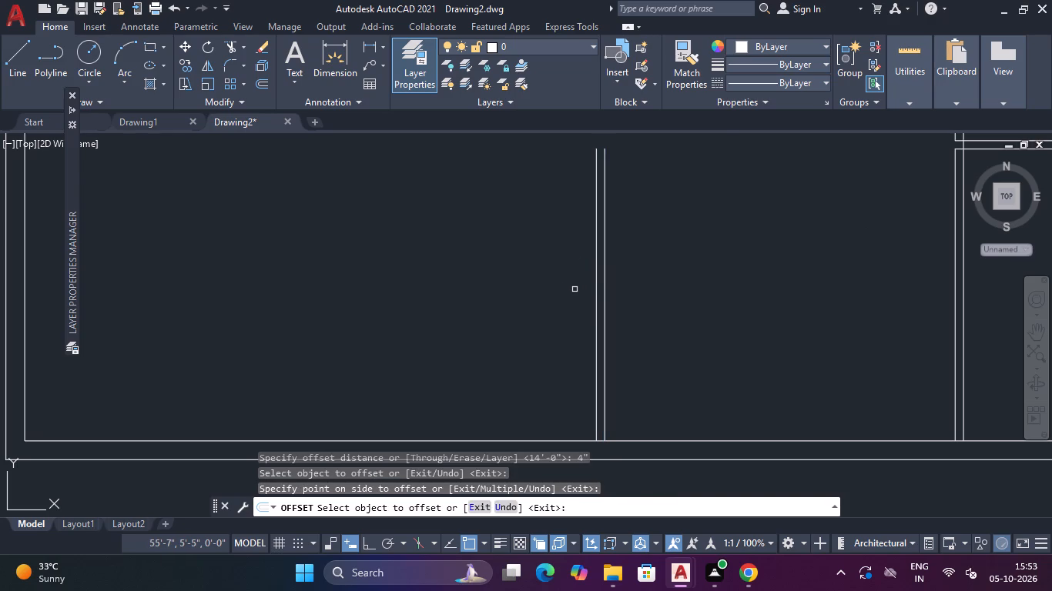
scroll(575, 289, down, 2)
middle_drag(575, 289, 591, 289)
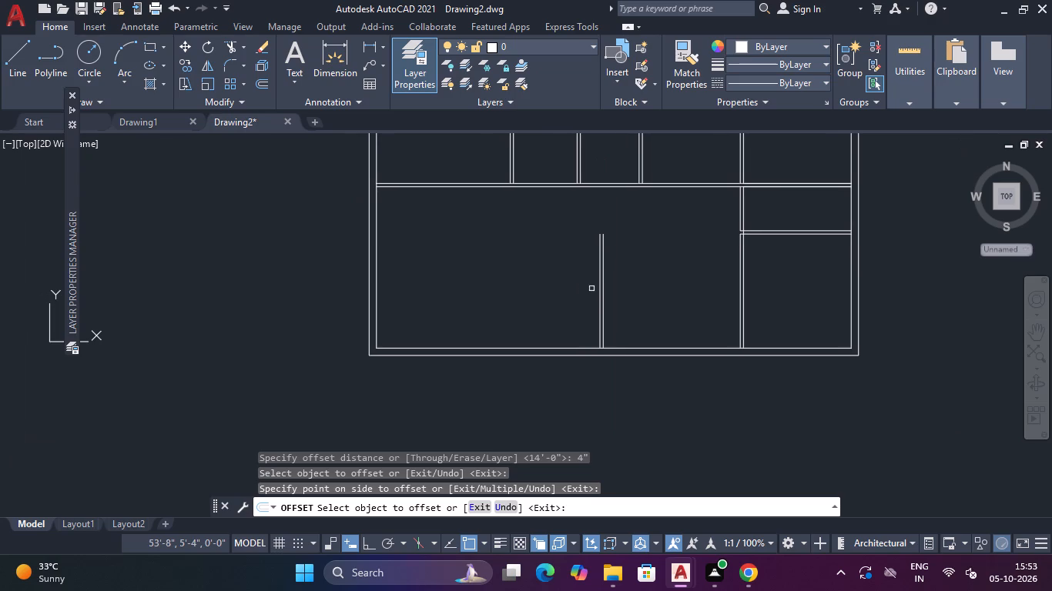
scroll(591, 289, up, 1)
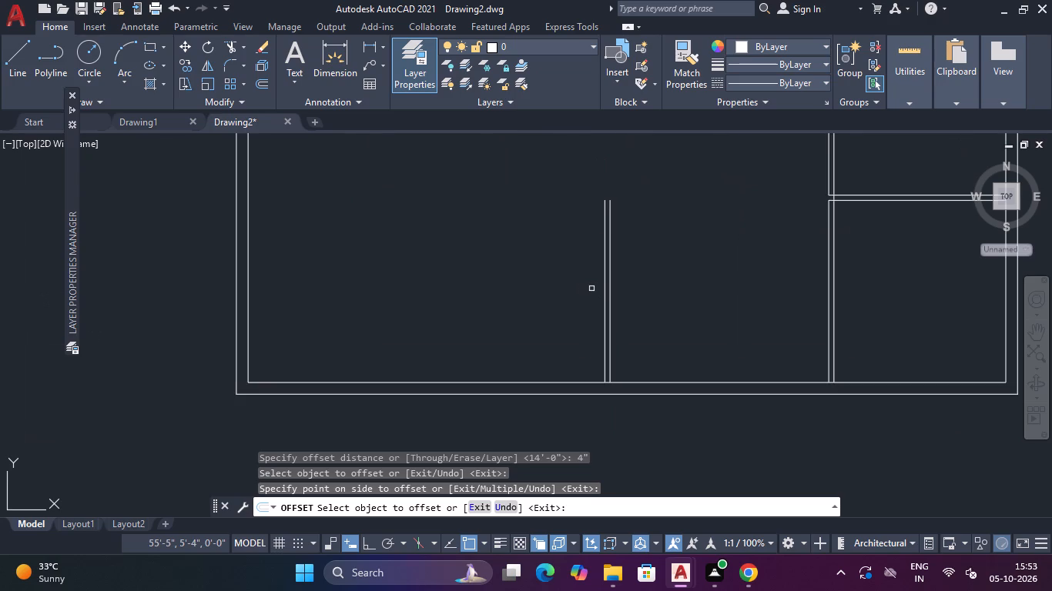
key(Escape)
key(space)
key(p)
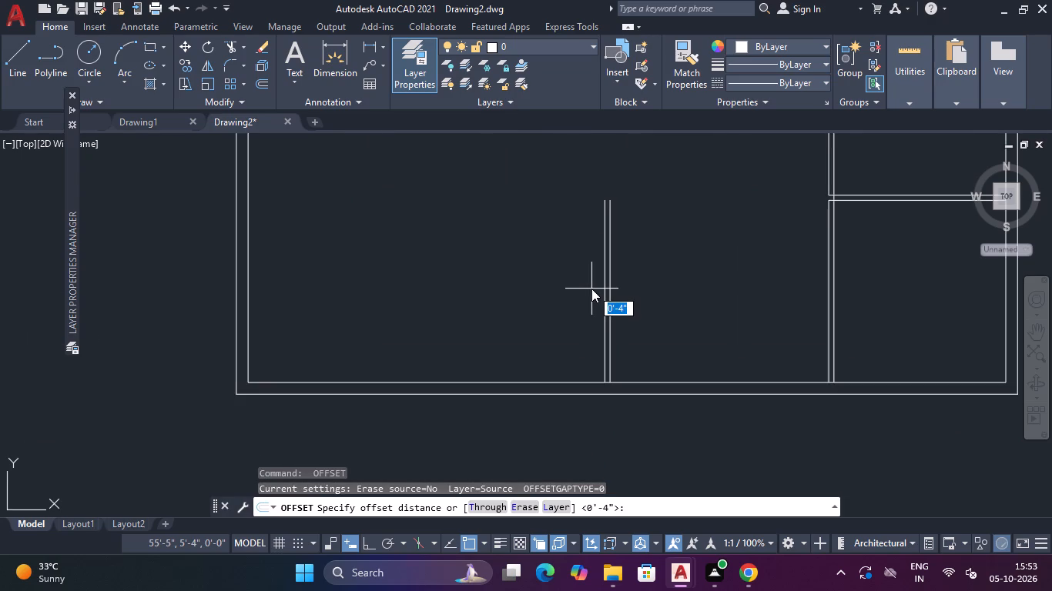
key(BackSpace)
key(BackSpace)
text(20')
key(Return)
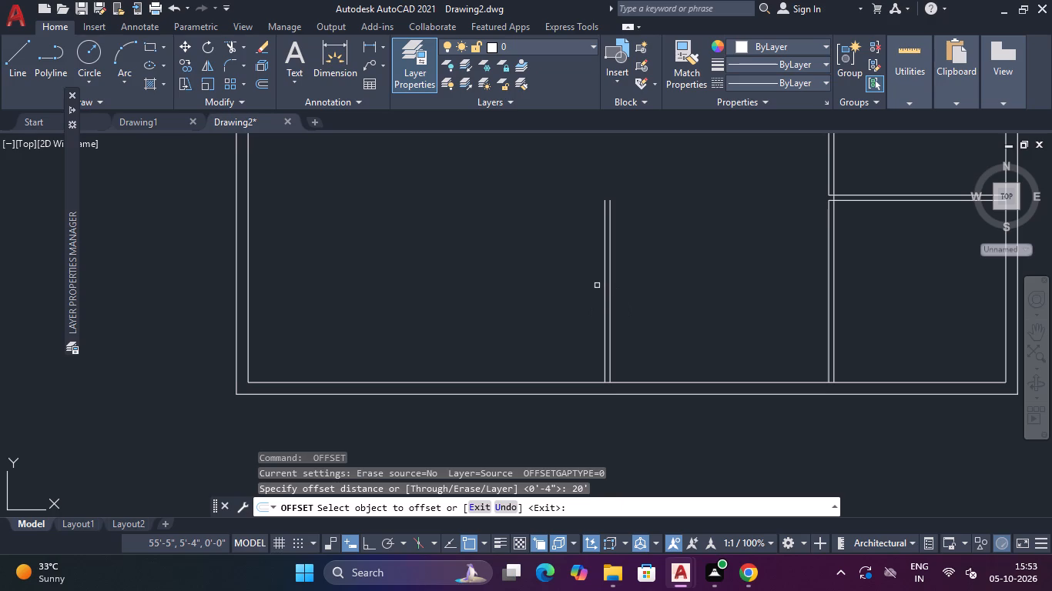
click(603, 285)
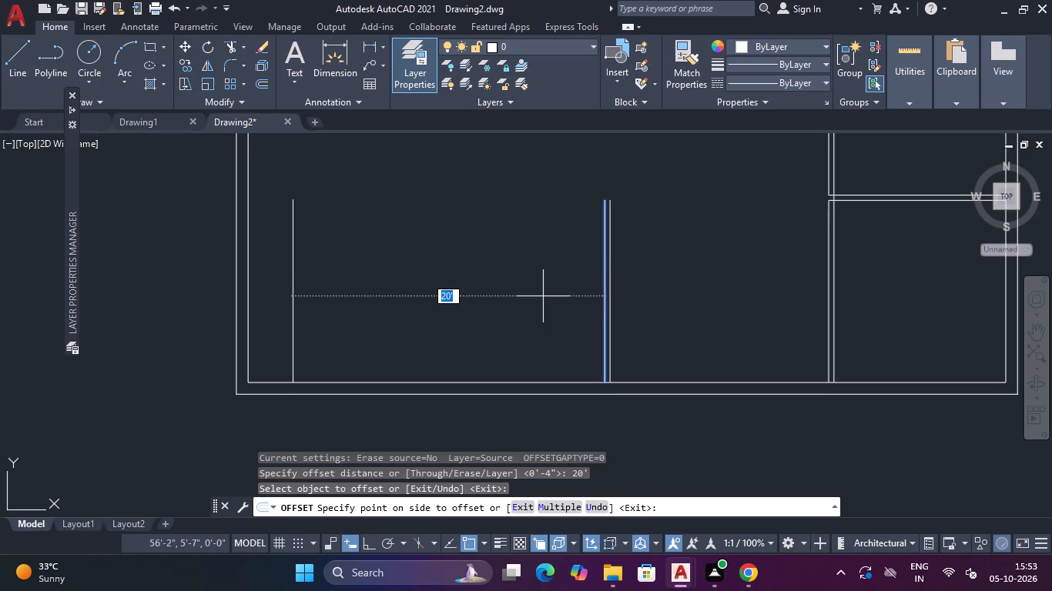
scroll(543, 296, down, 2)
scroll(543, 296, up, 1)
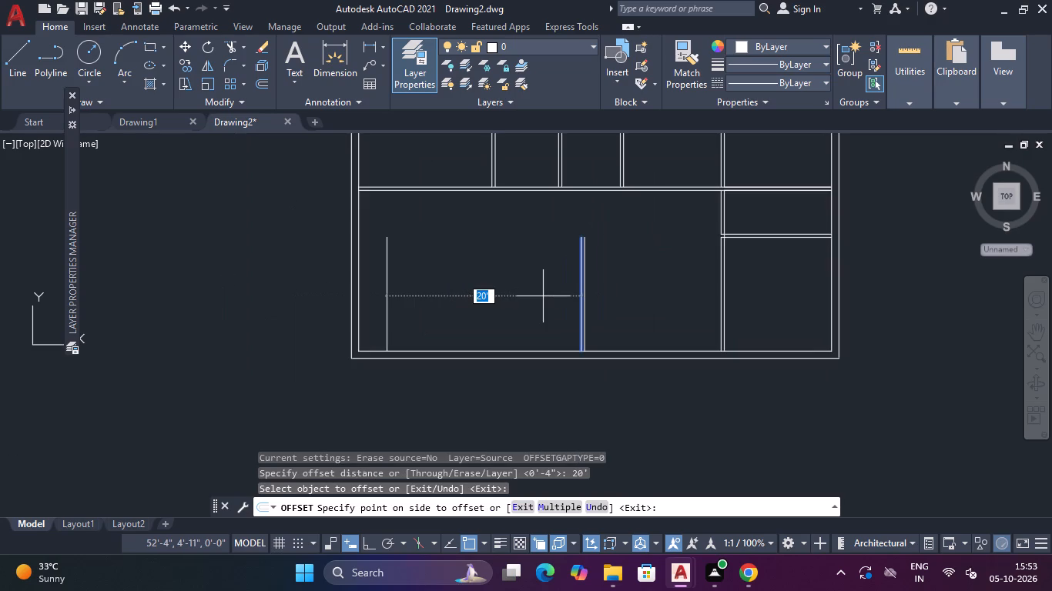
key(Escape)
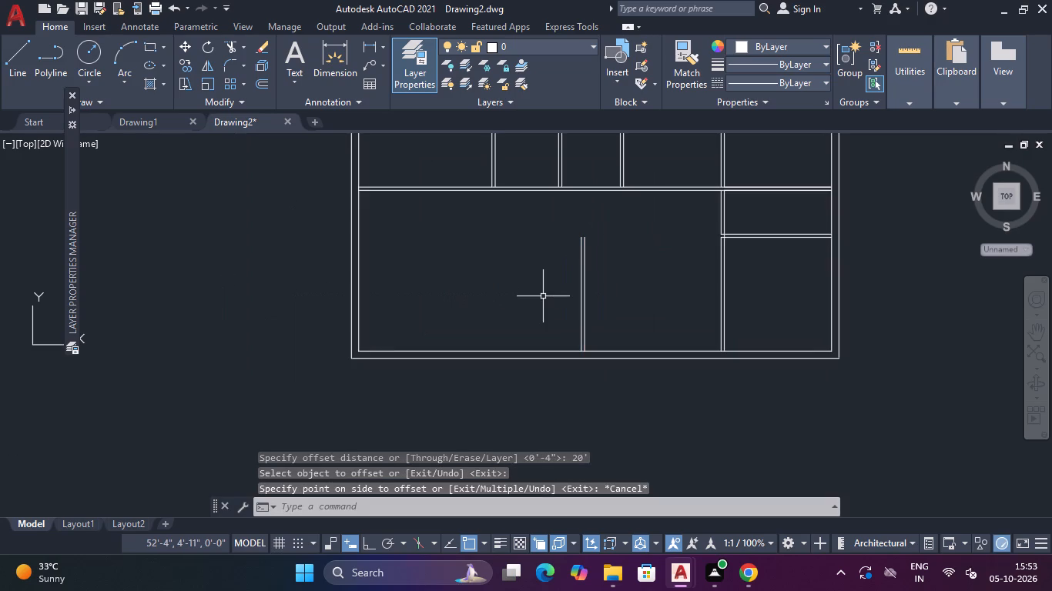
Offset the left face of the lower middle vertical partition 10' to the left.
text(O)
key(space)
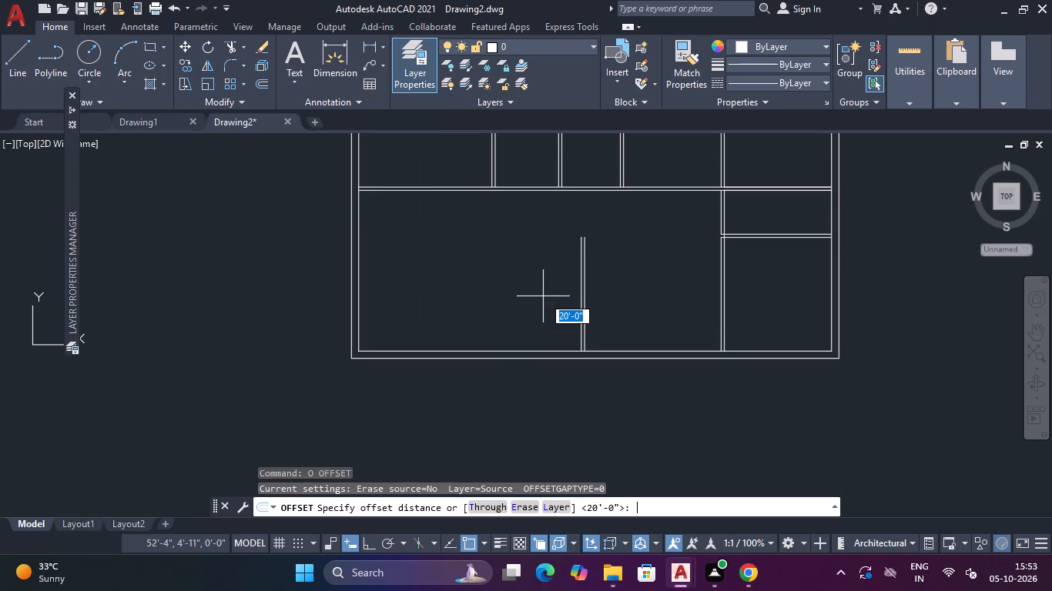
text(10)
key(apostrophe)
key(Return)
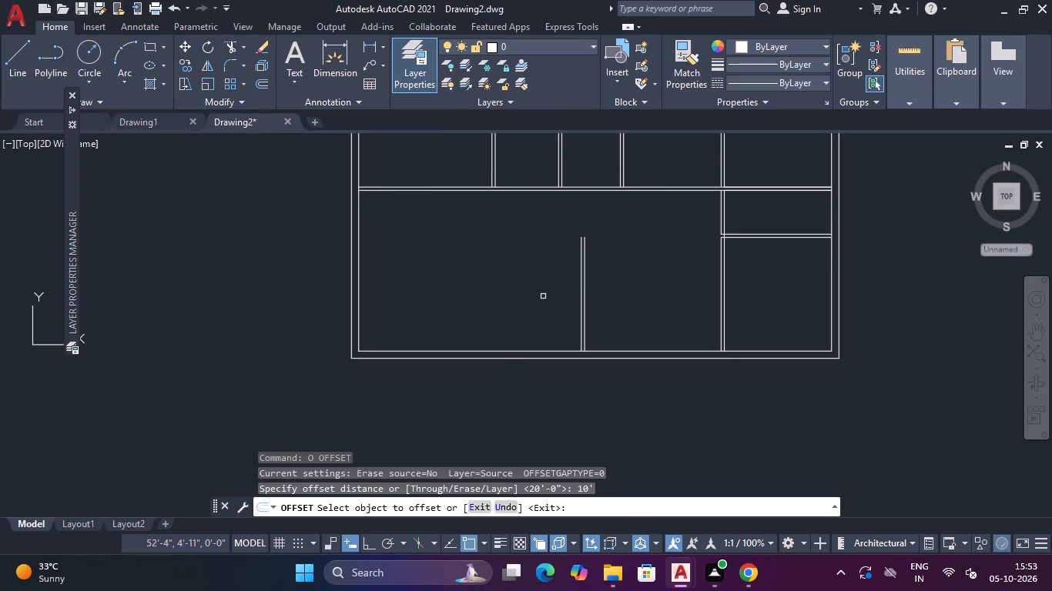
click(581, 306)
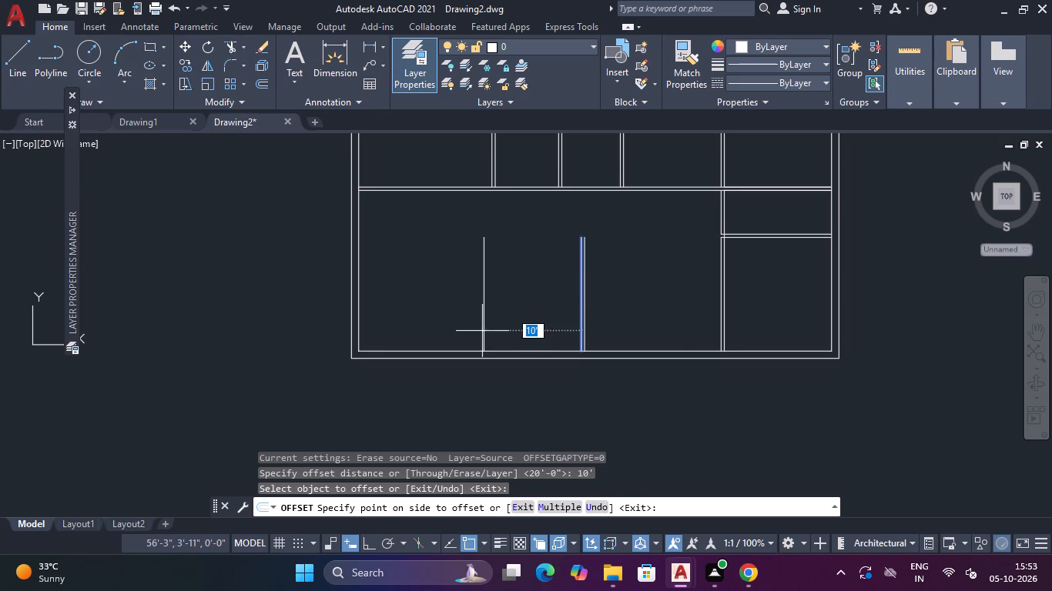
click(467, 322)
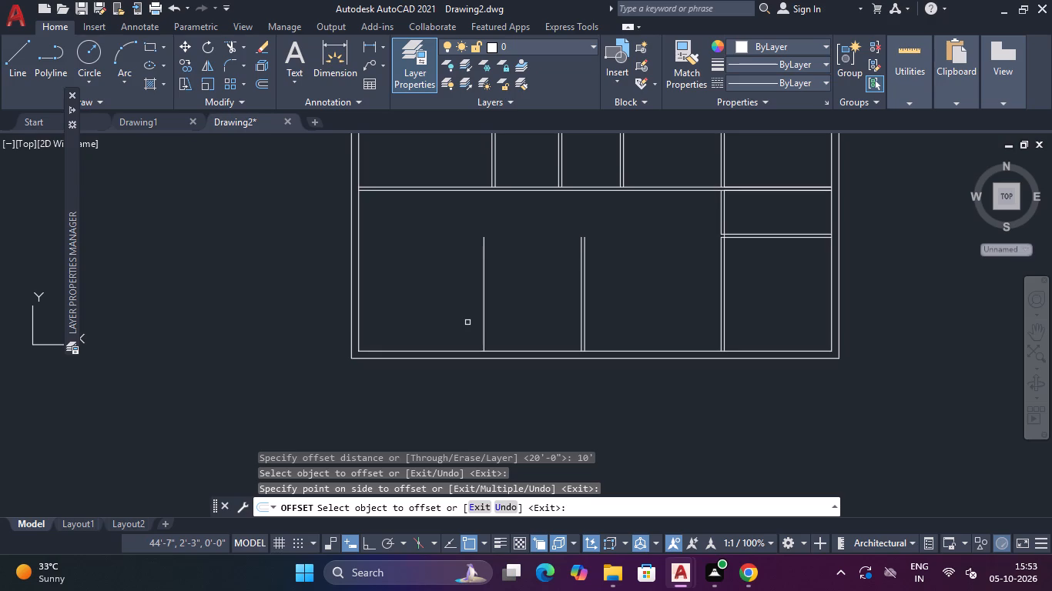
text(L)
key(space)
key(Escape)
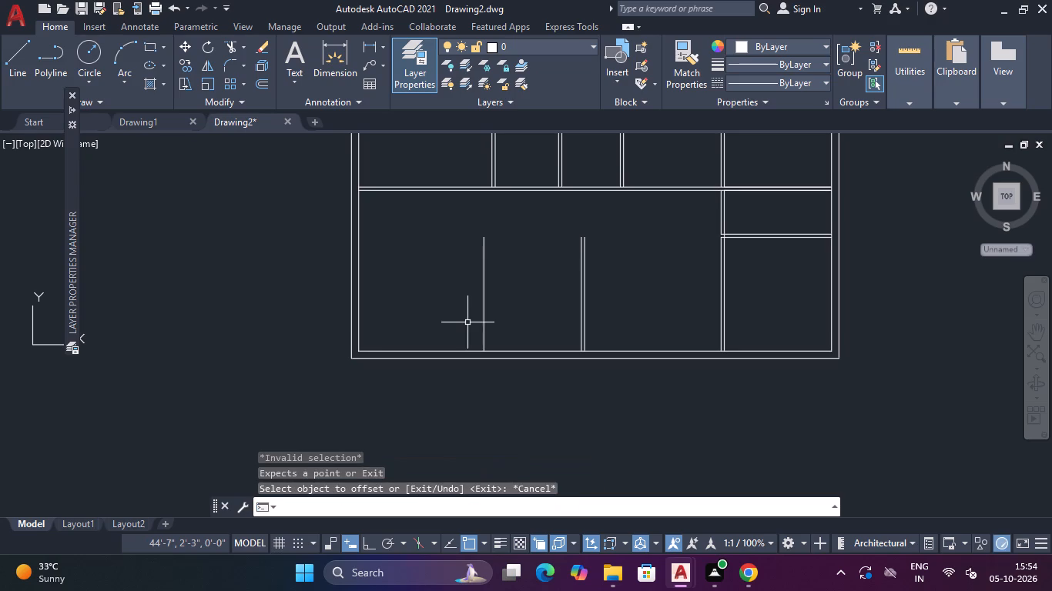
Offset the new vertical line 4" to the left to form the partition's second face.
text(O)
key(space)
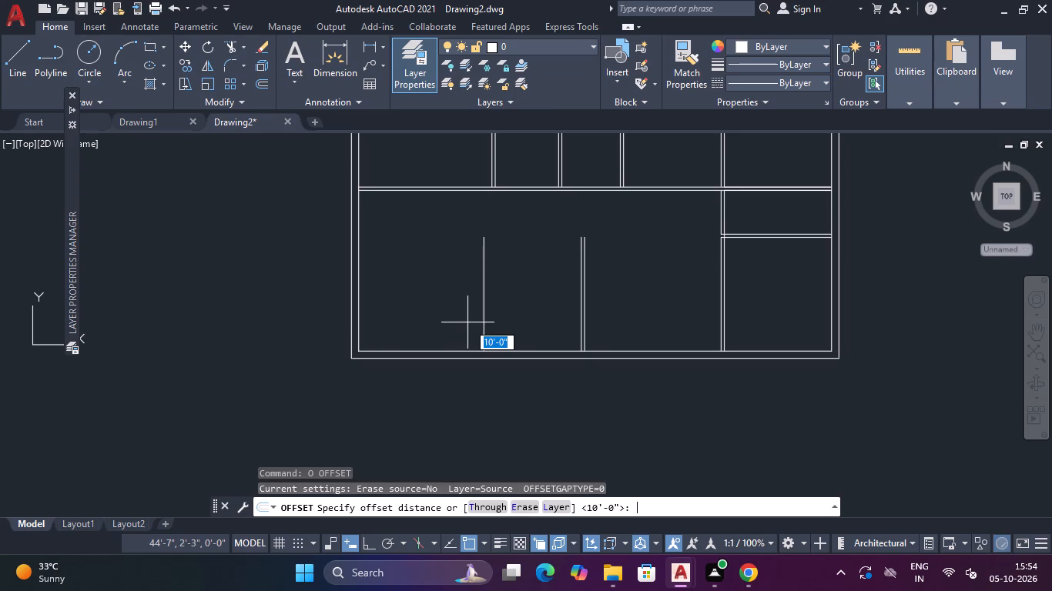
key(BackSpace)
key(4)
key(shift+quotedbl)
key(Return)
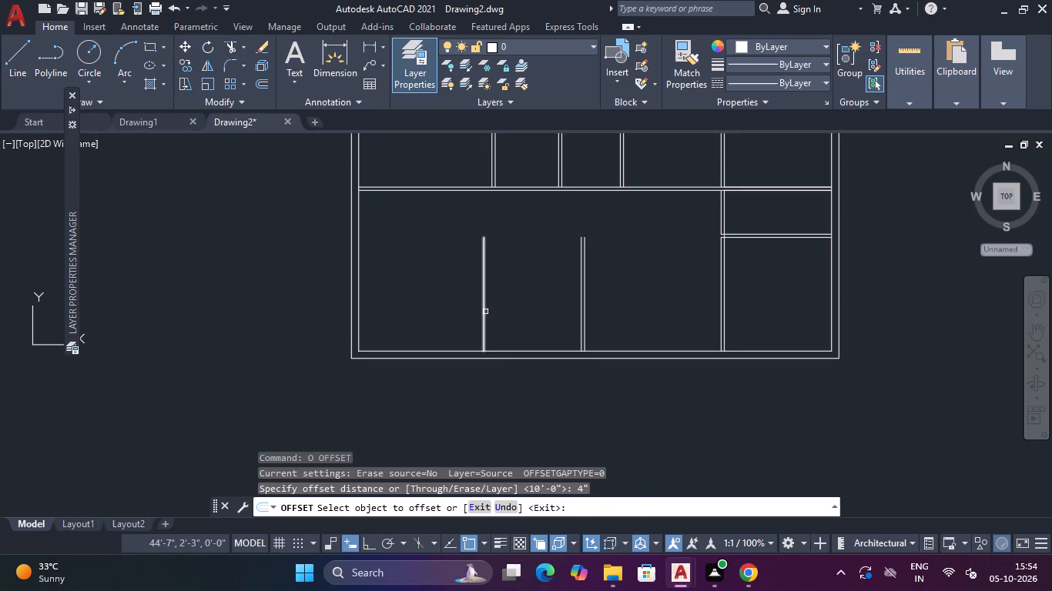
click(485, 312)
click(467, 312)
key(Escape)
key(Escape)
key(Escape)
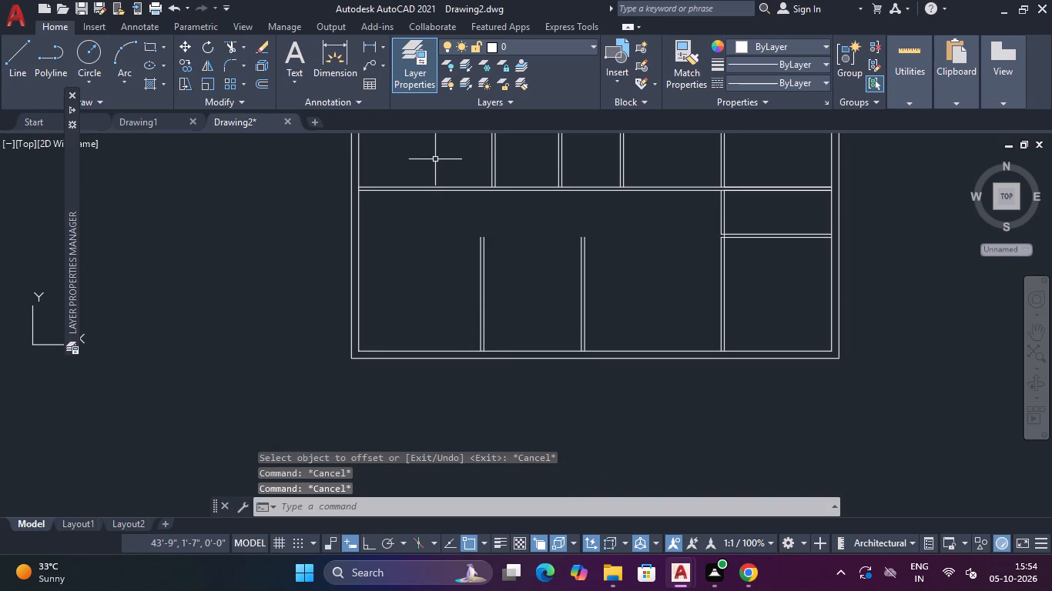
Draw short lines closing the open upper ends of the two free-standing lower vertical partitions.
text(L)
key(space)
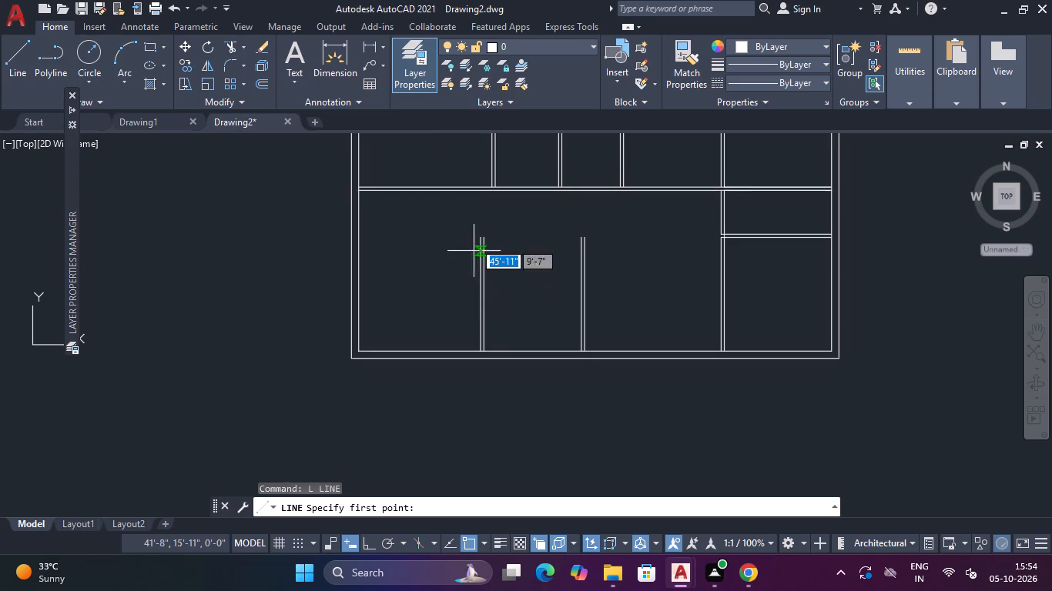
scroll(474, 229, up, 3)
click(498, 264)
click(514, 262)
key(Escape)
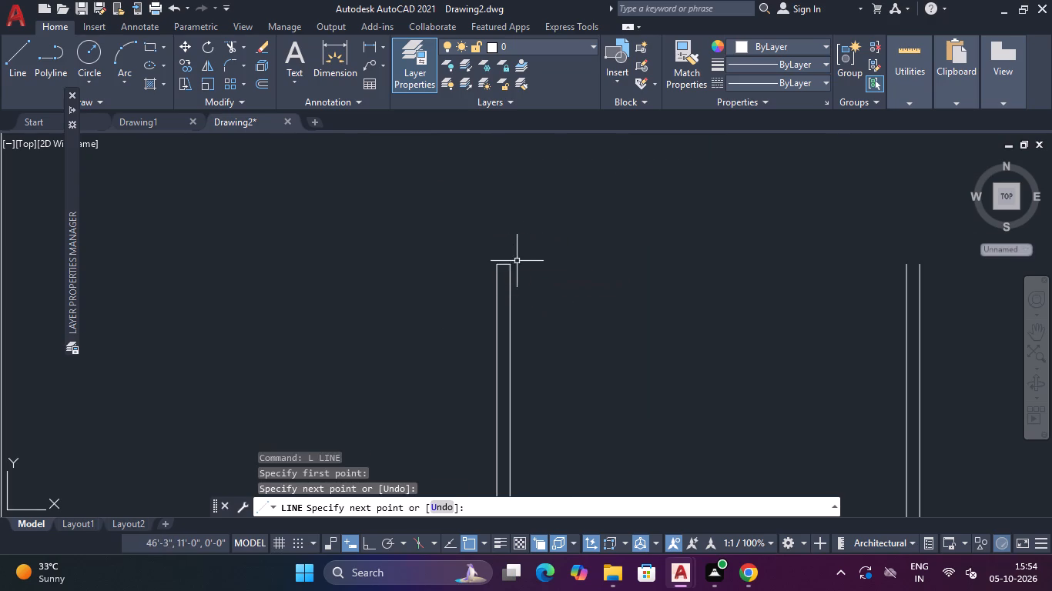
key(space)
click(922, 262)
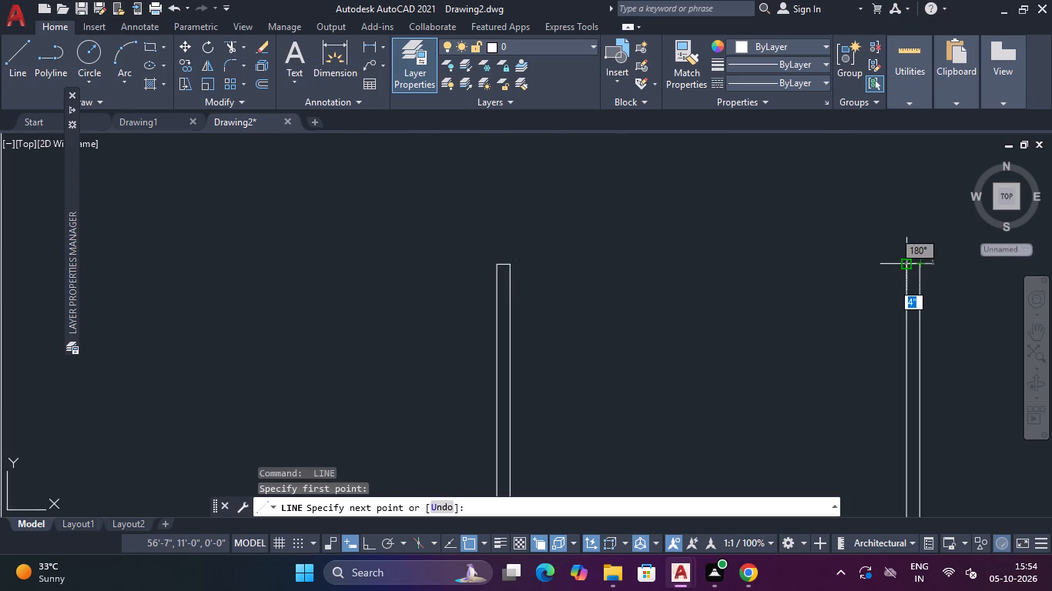
click(903, 264)
key(Escape)
Draw a horizontal line joining the upper ends of the two partitions' facing inner faces.
key(space)
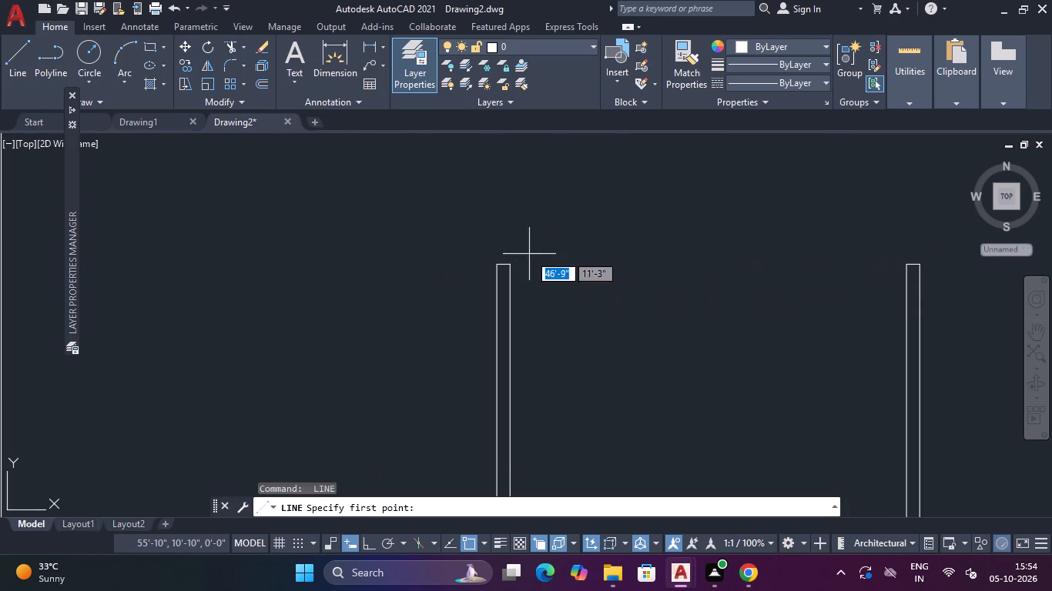
click(511, 262)
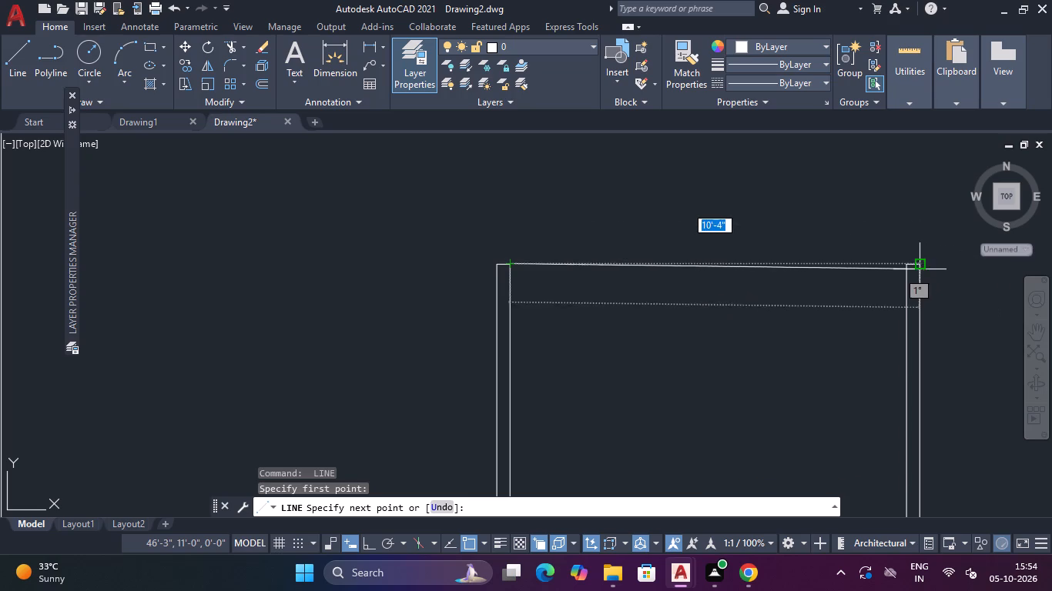
click(905, 265)
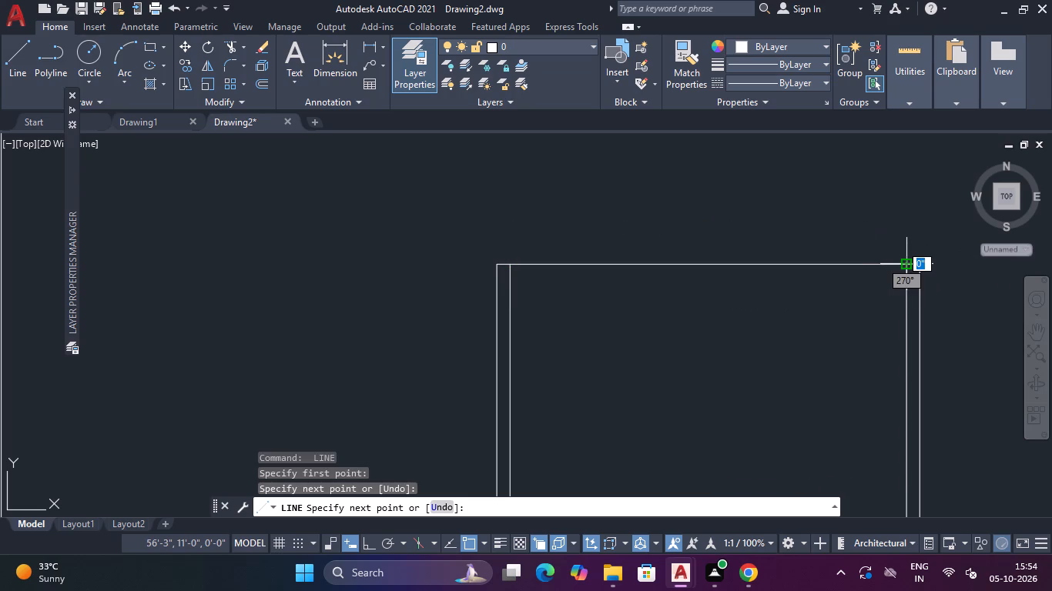
key(Escape)
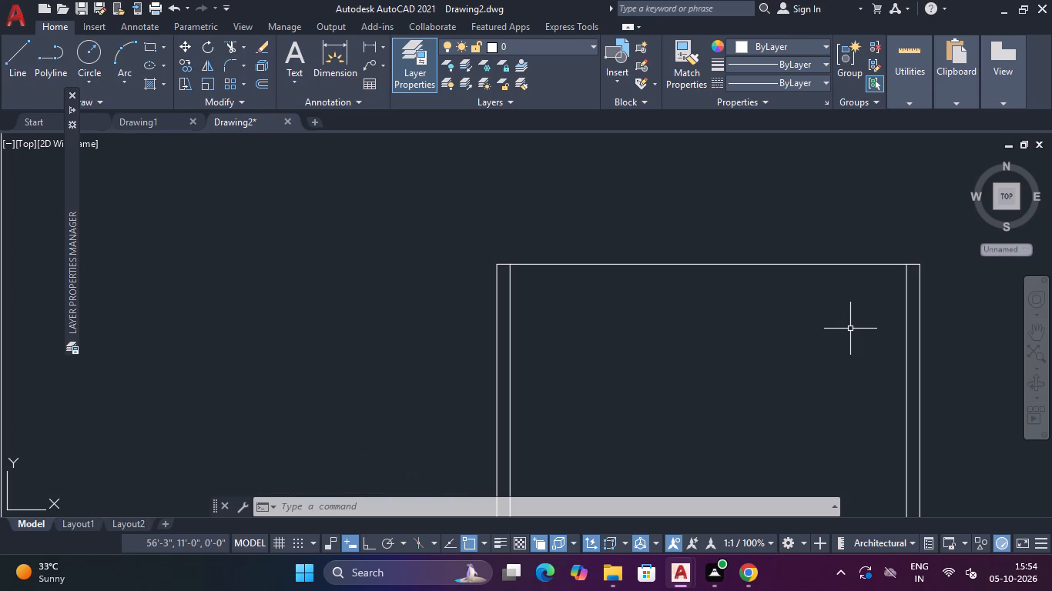
key(Escape)
key(Escape)
Offset the connecting horizontal line 4" downward to form the room's upper partition.
text(O)
key(space)
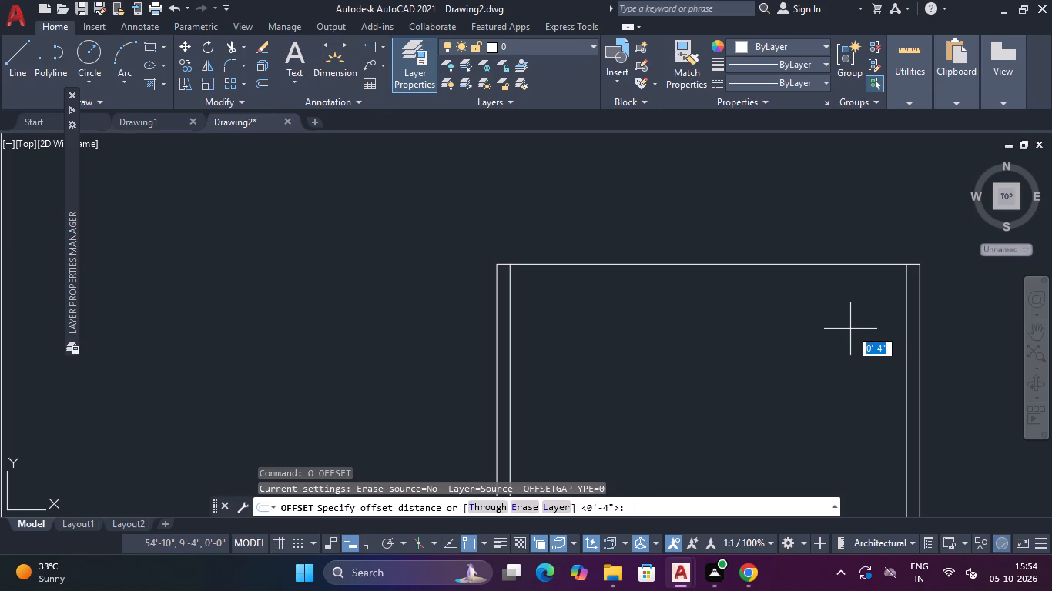
key(Return)
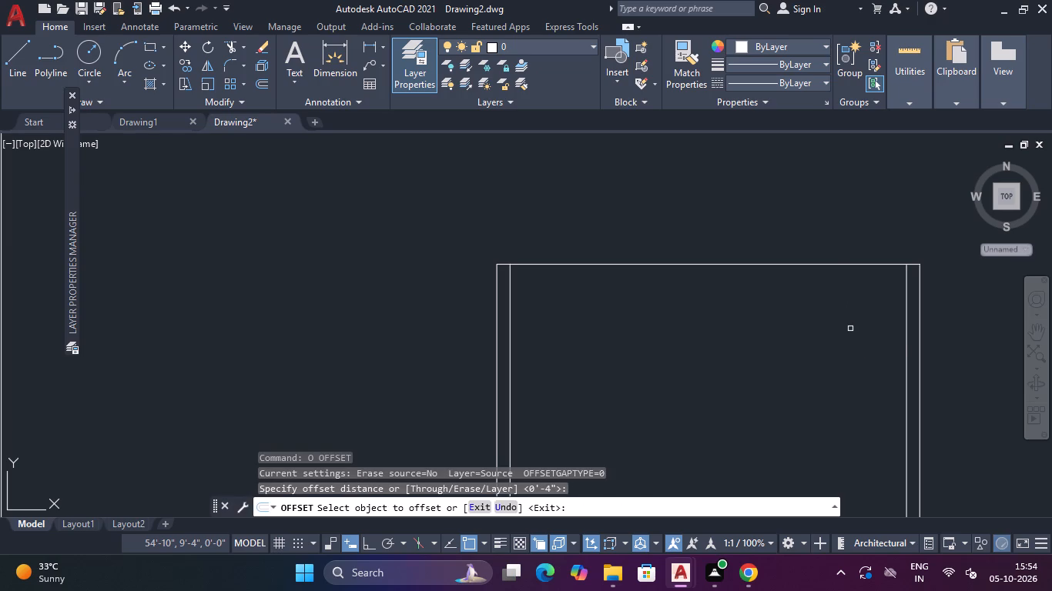
click(836, 265)
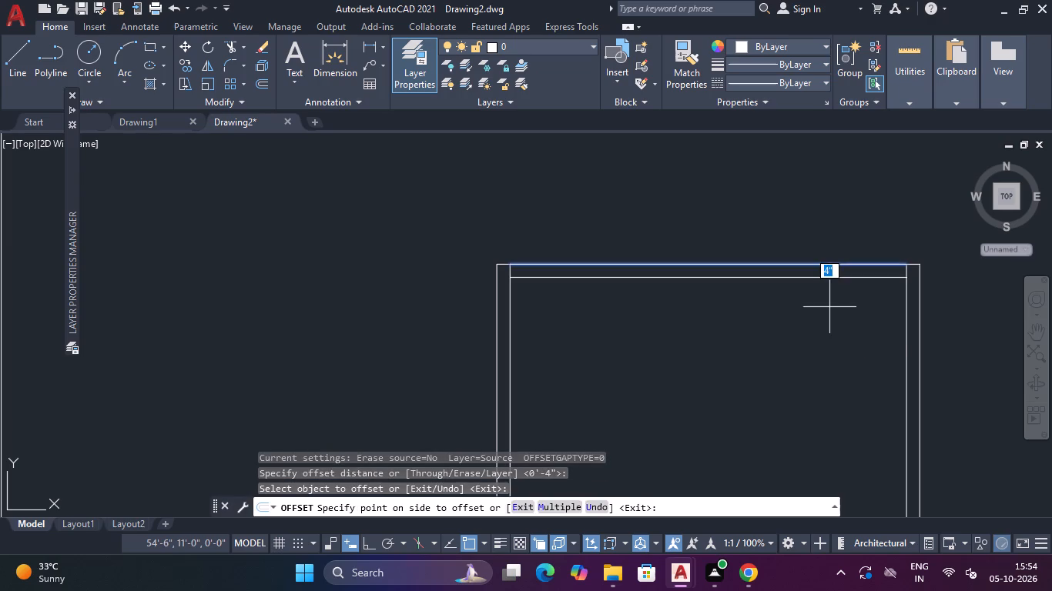
click(829, 307)
key(Escape)
key(Escape)
key(Escape)
key(Escape)
key(Escape)
key(Escape)
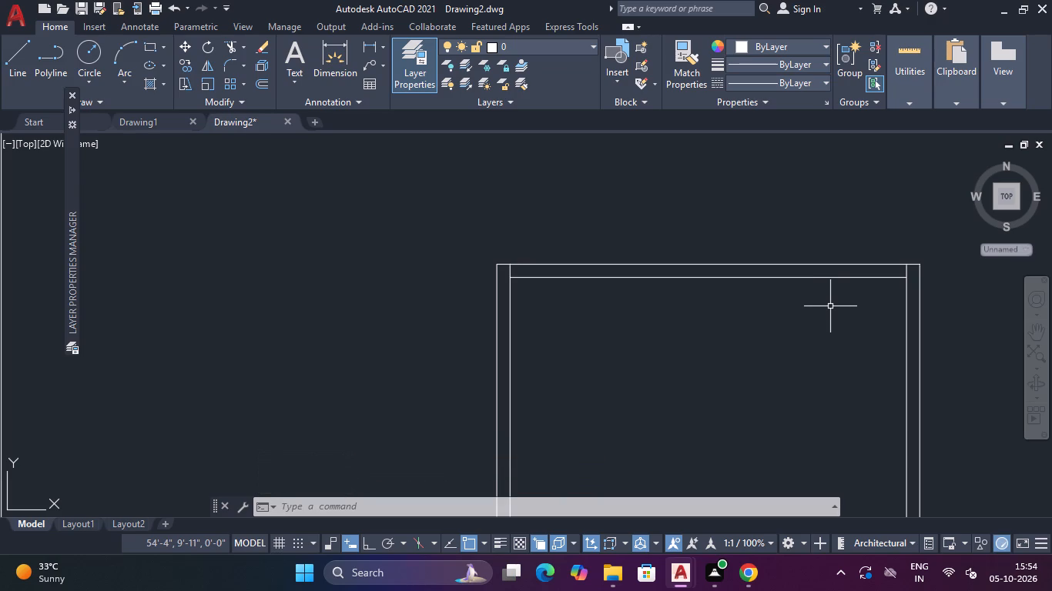
Trim the inner vertical face segments between the two horizontal lines at both upper corners of the new room.
text(TR)
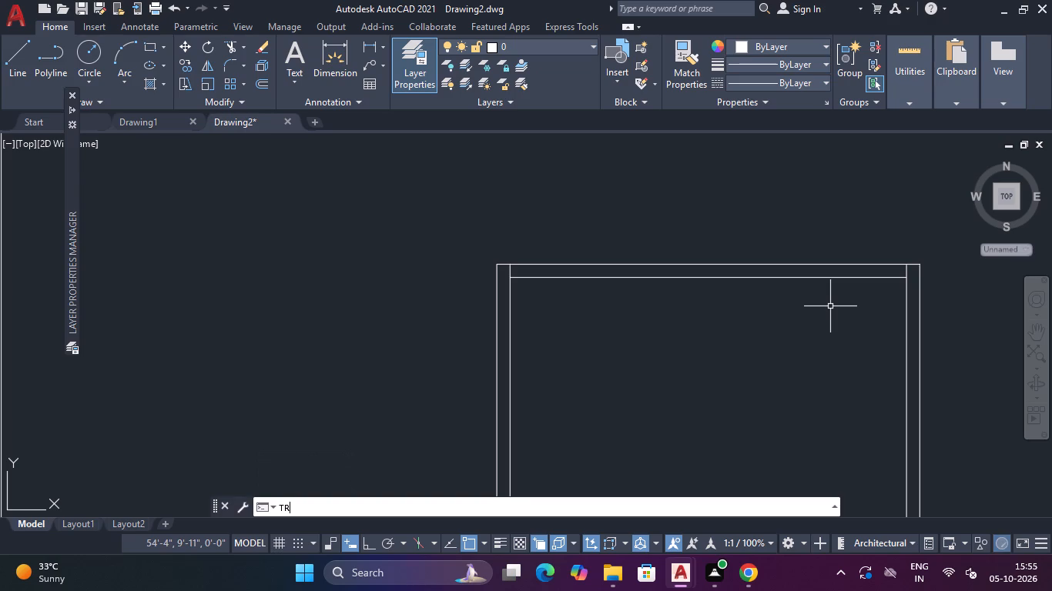
key(space)
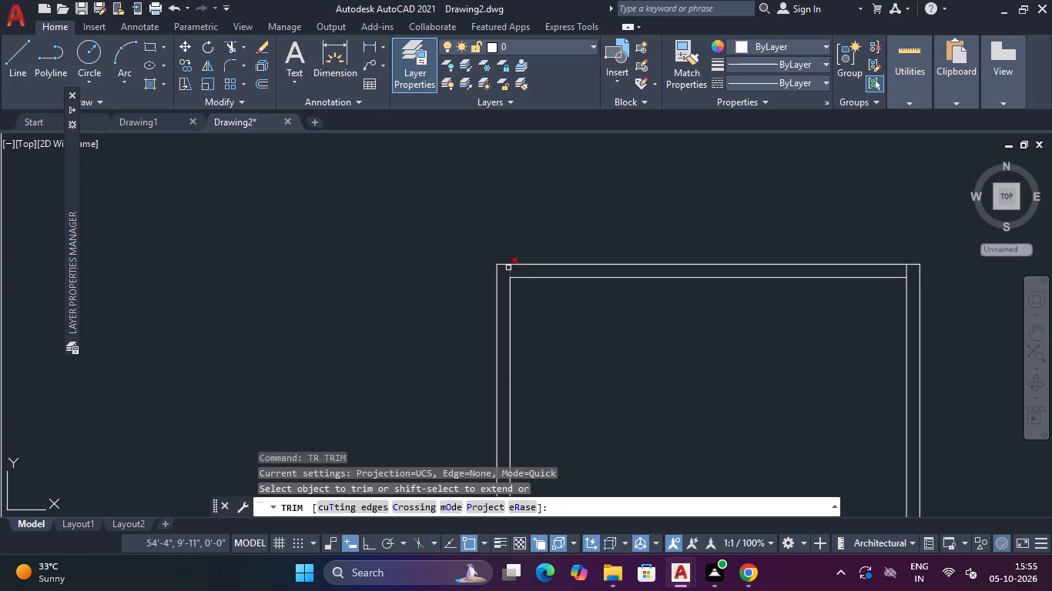
scroll(508, 265, up, 3)
click(513, 274)
scroll(599, 338, down, 1)
scroll(752, 375, down, 3)
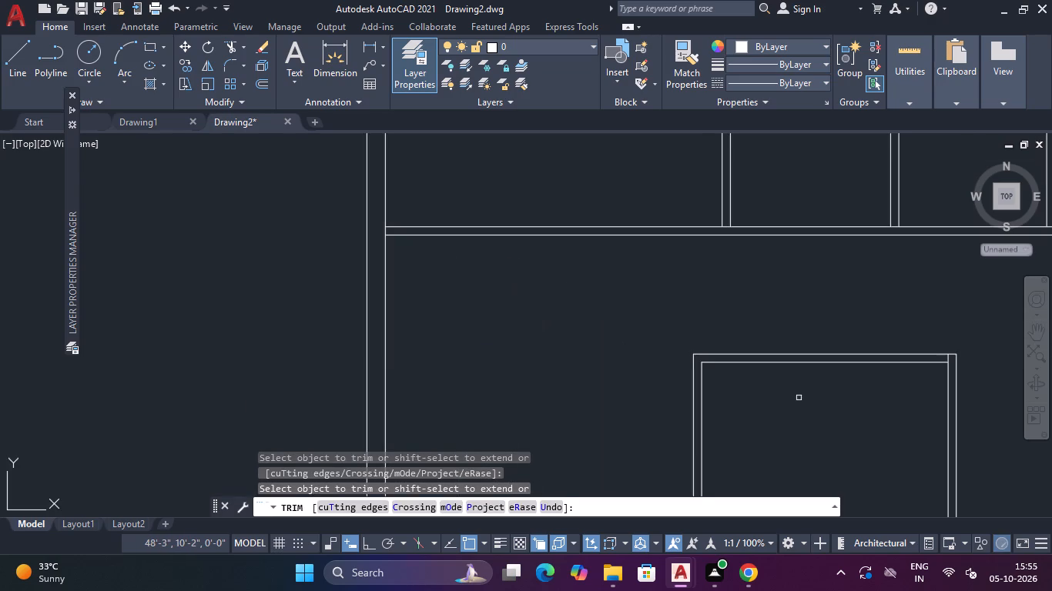
middle_drag(799, 398, 601, 374)
scroll(763, 325, up, 4)
click(682, 371)
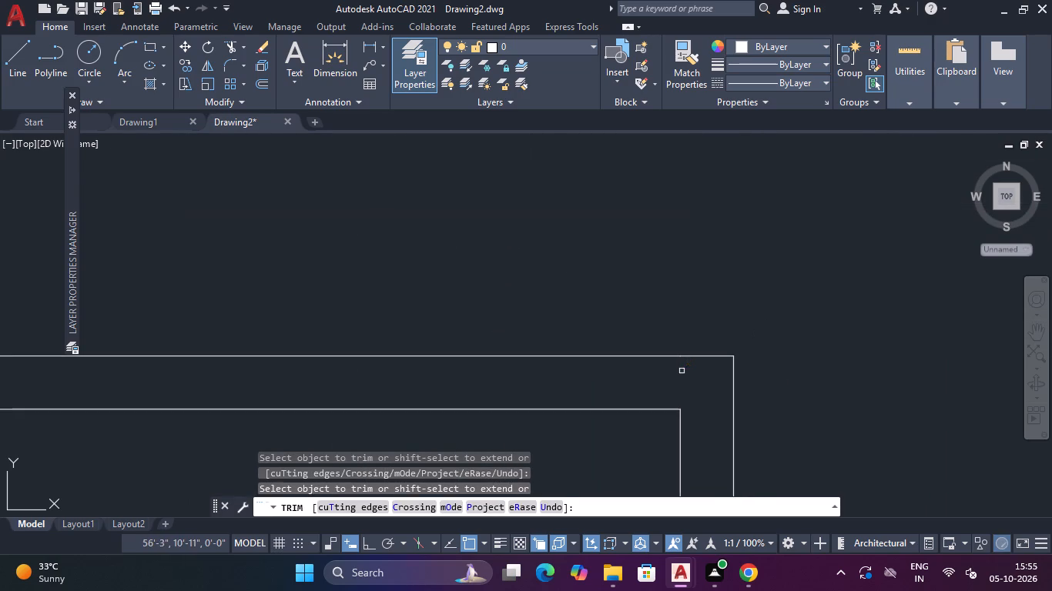
scroll(687, 369, down, 3)
key(Escape)
scroll(844, 389, down, 3)
middle_drag(844, 391, 496, 384)
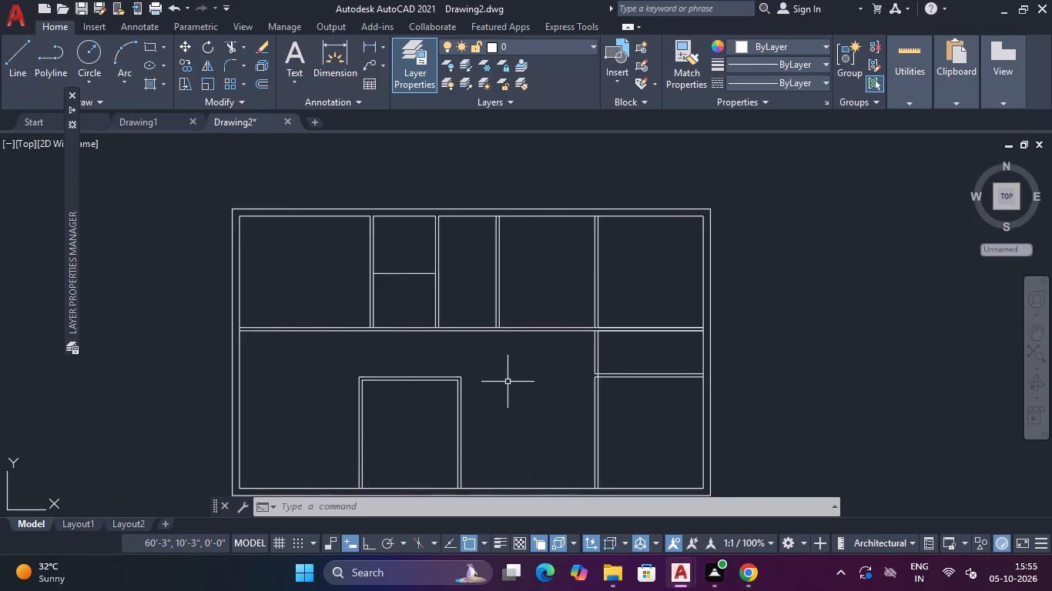
Draw two parallel horizontal lines, the upper about 14' long, from the lower middle room's upper-right corner to the right-hand vertical partition.
text(L)
key(space)
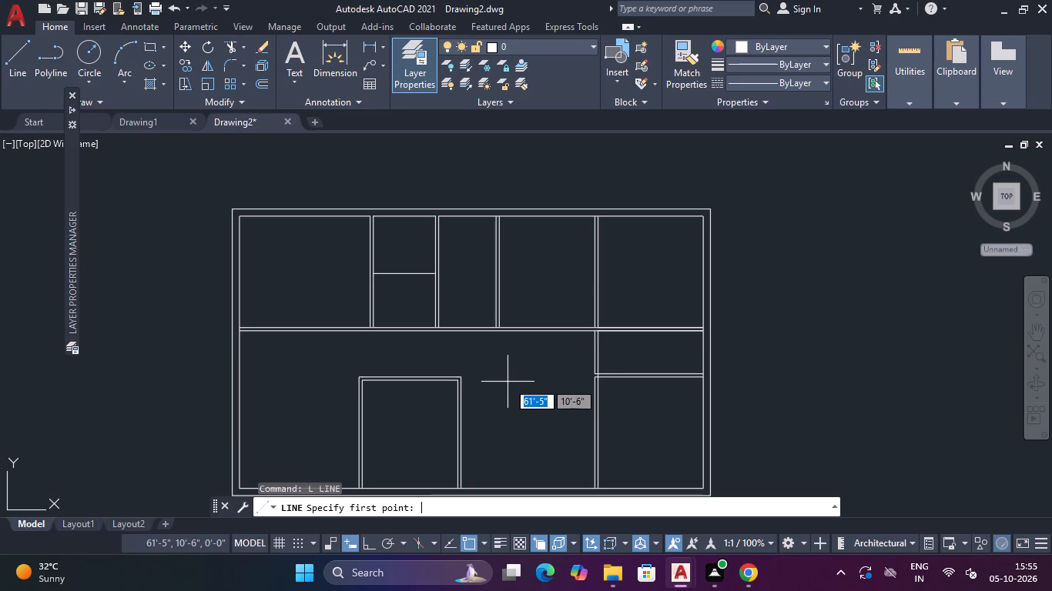
scroll(457, 384, up, 2)
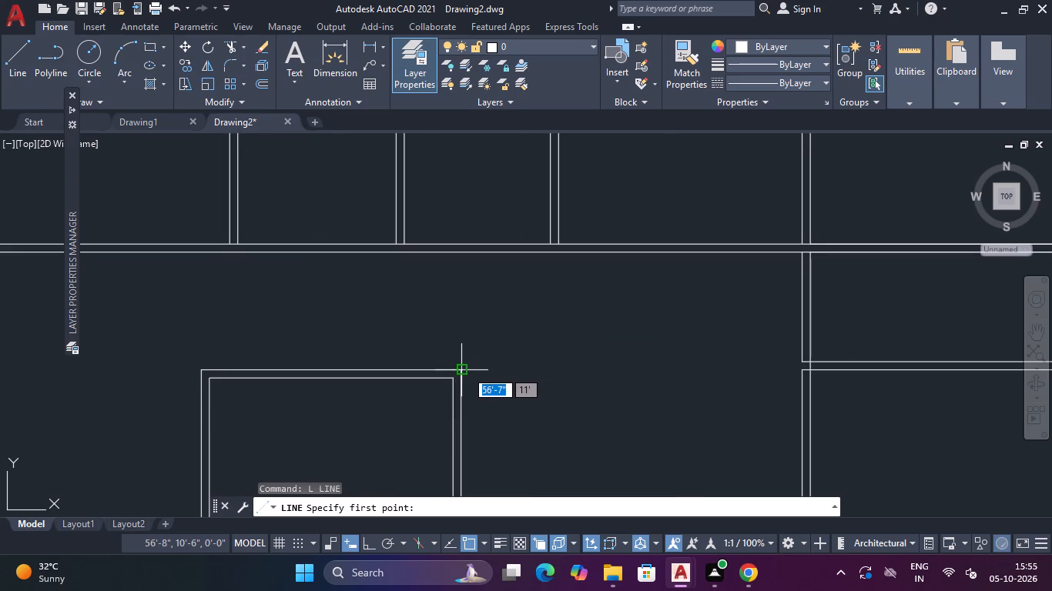
click(466, 371)
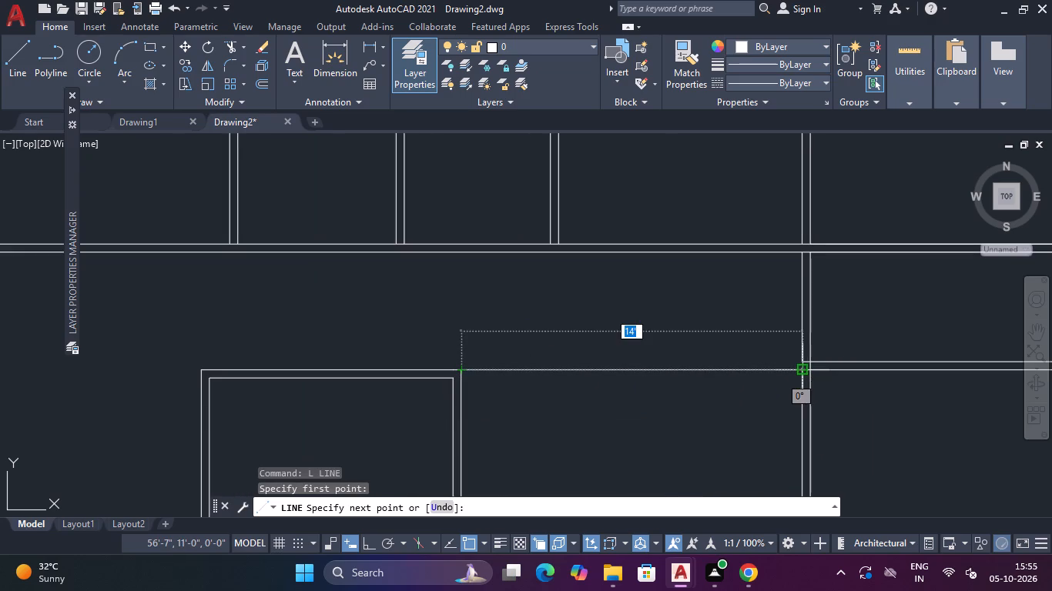
click(803, 372)
key(Escape)
key(space)
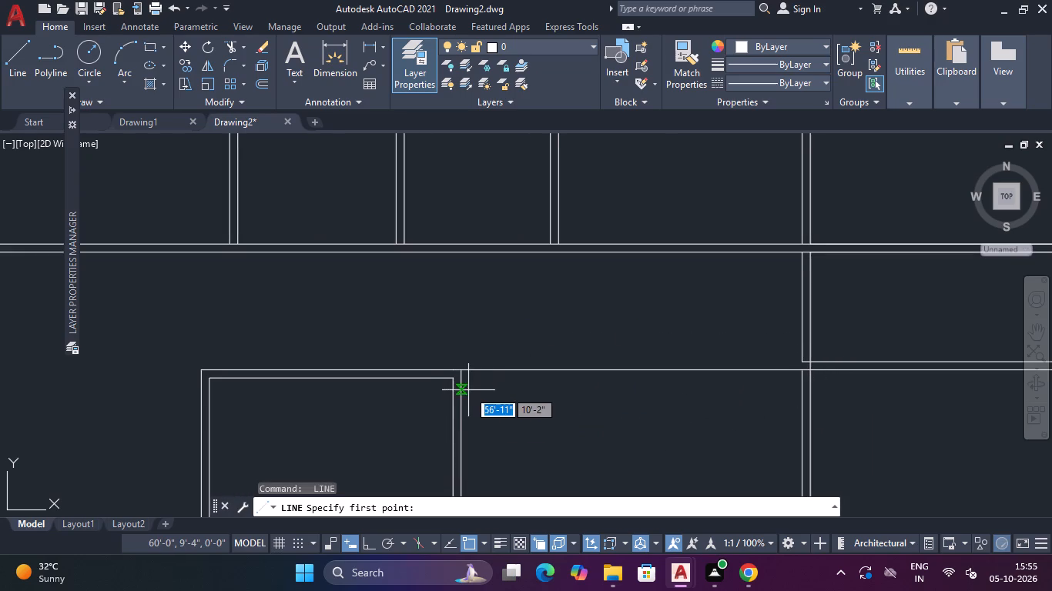
click(452, 382)
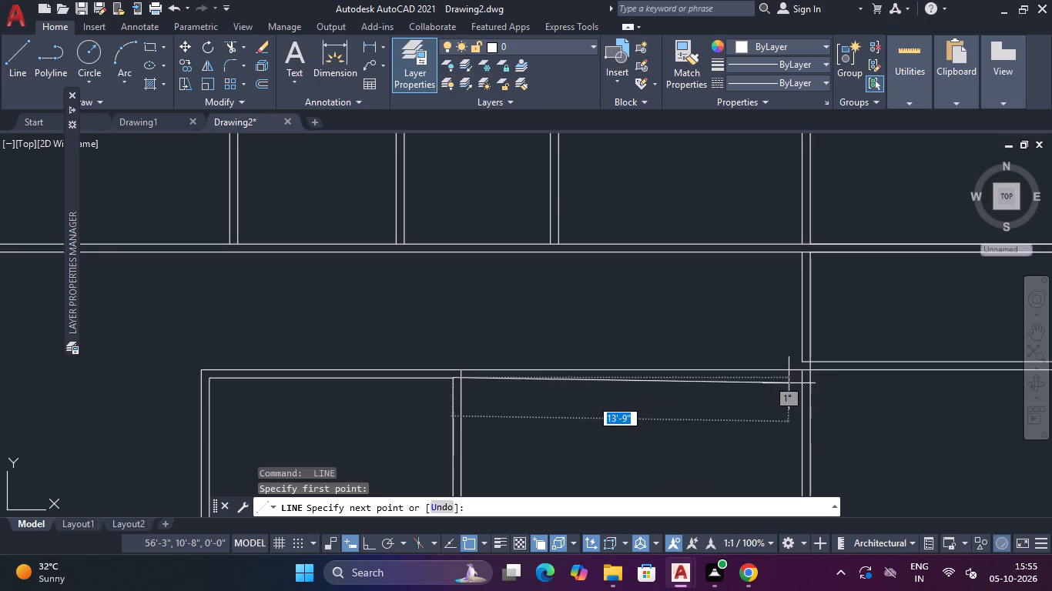
click(800, 377)
key(Escape)
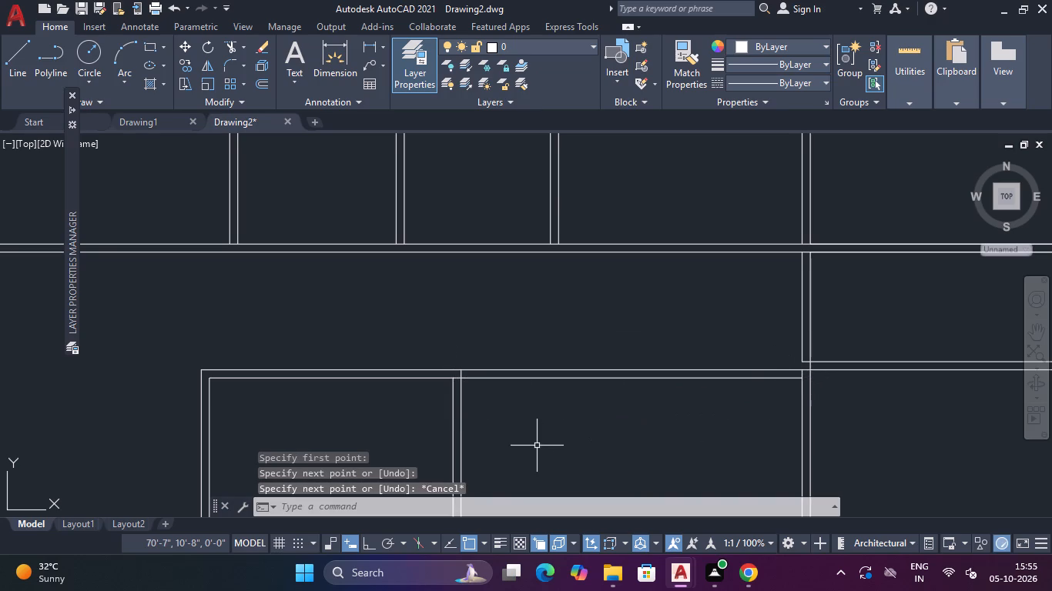
Trim away both horizontal lines of the lower middle room's upper partition between its two vertical partitions.
text(TR)
key(space)
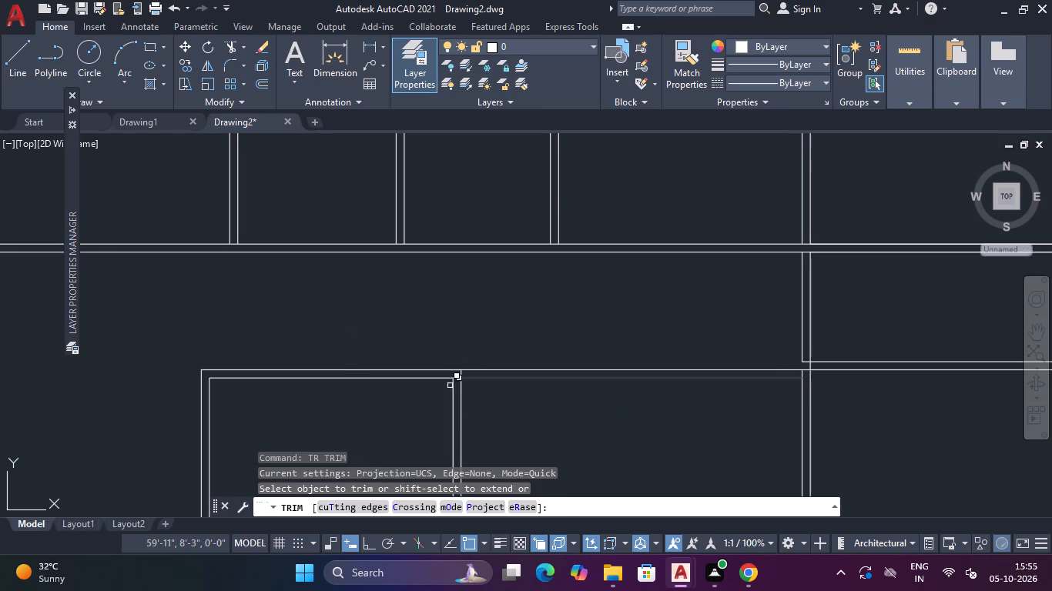
scroll(450, 386, up, 2)
scroll(325, 350, down, 3)
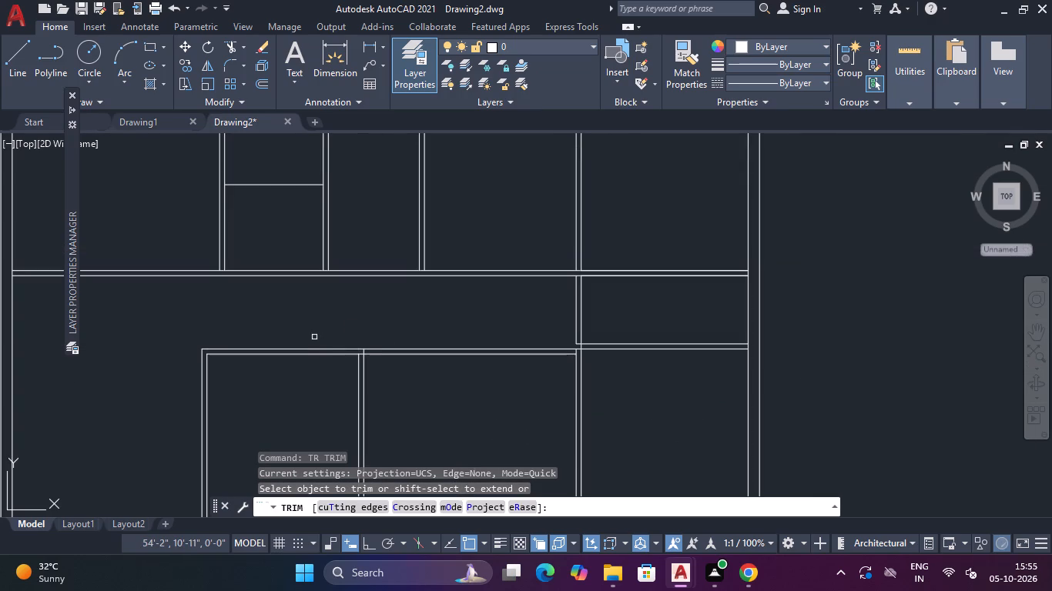
drag(314, 337, 309, 380)
key(Escape)
key(Escape)
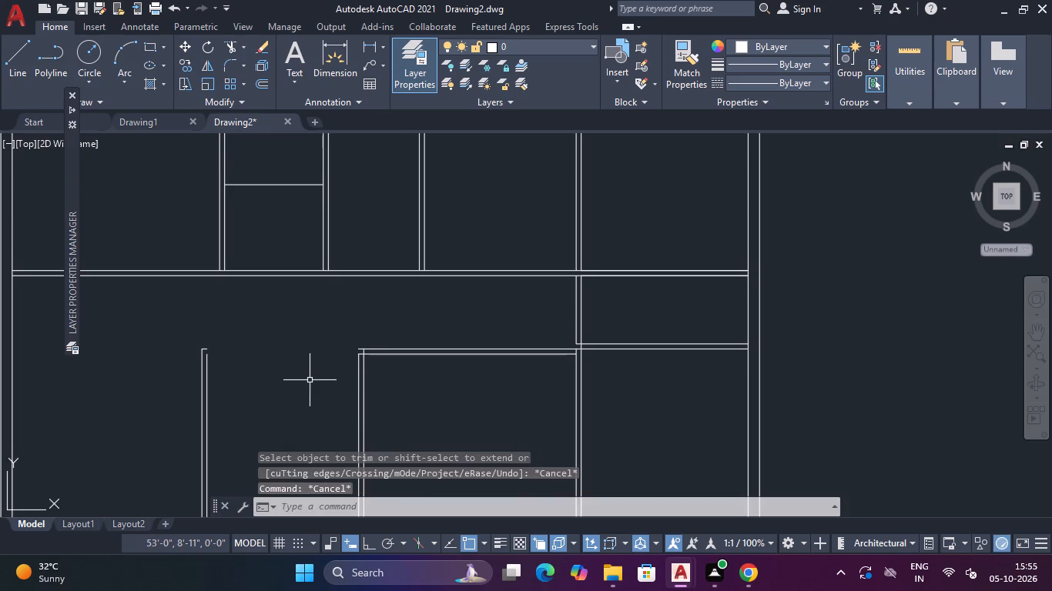
Draw 4" vertical lines closing the gaps left at the upper ends of the two lower vertical partitions.
text(L)
key(space)
scroll(191, 353, up, 3)
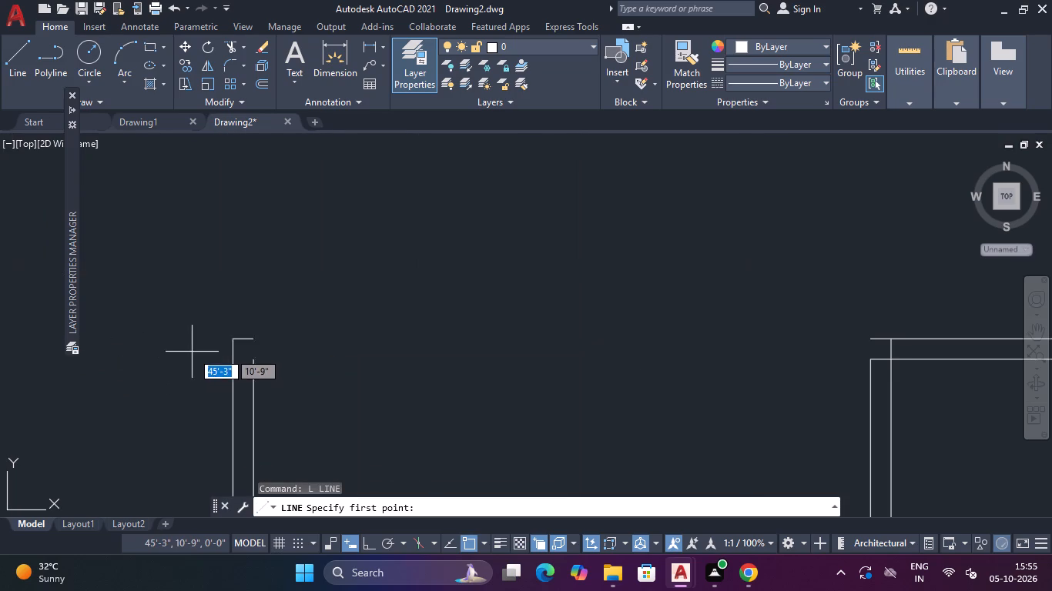
click(256, 337)
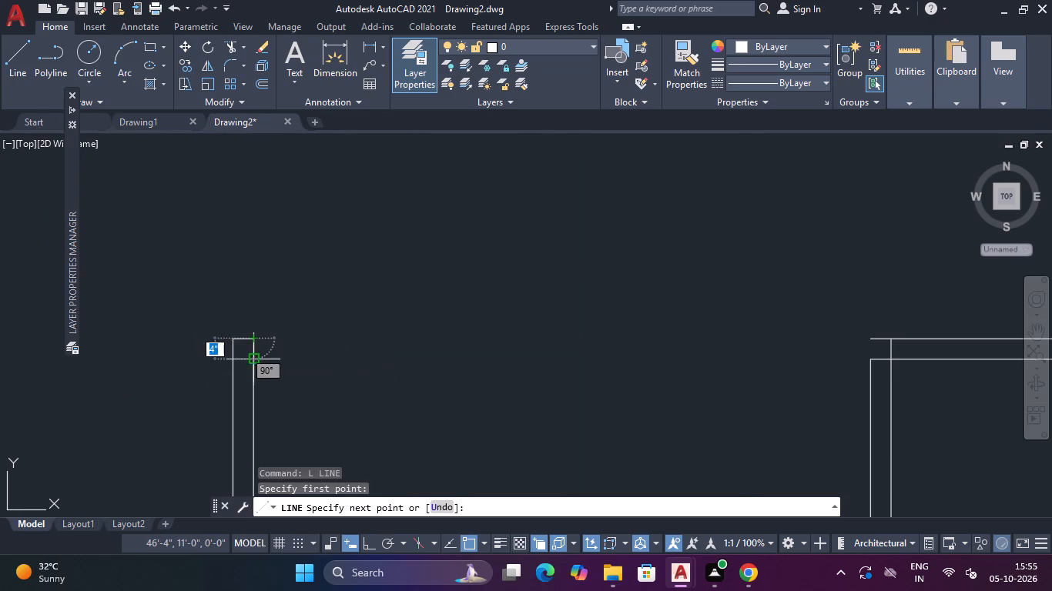
click(253, 361)
key(Escape)
key(space)
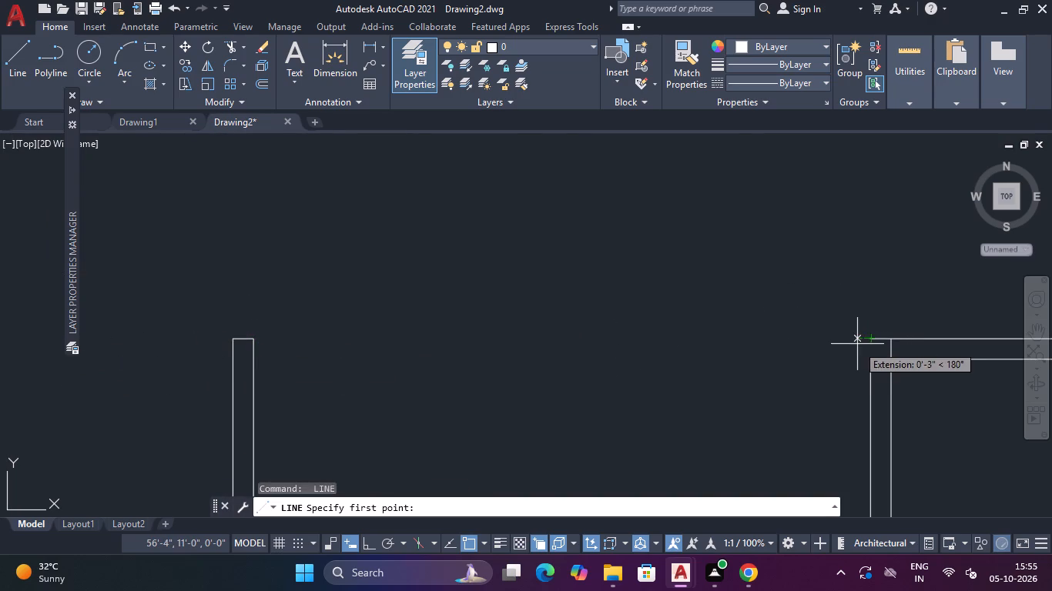
click(868, 339)
click(869, 362)
scroll(859, 379, down, 4)
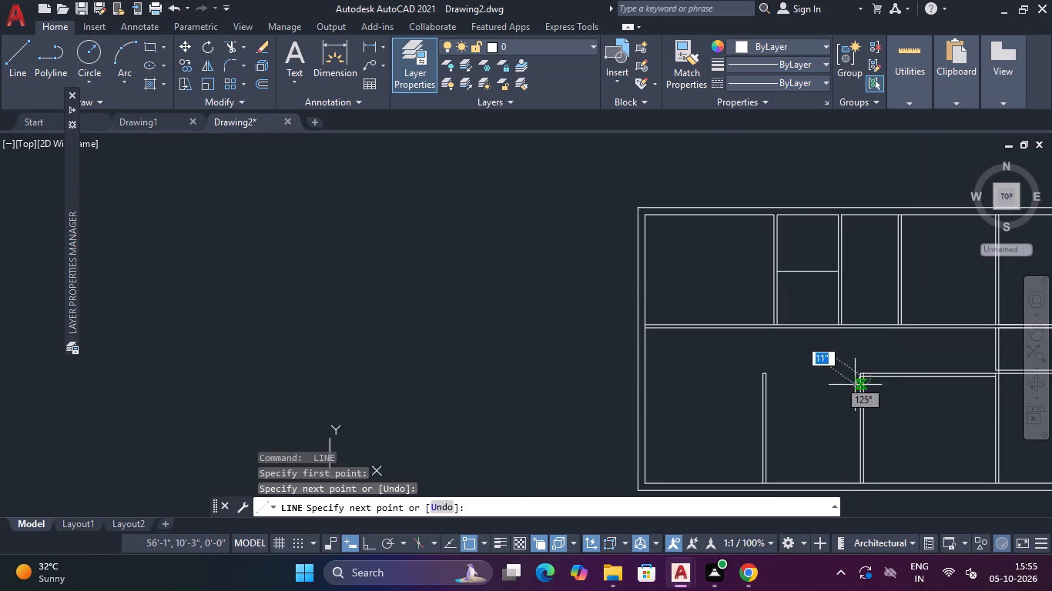
key(Escape)
Trim the vertical face segment between the two horizontal lines at the new lower right room's upper-left corner.
middle_drag(896, 403, 766, 418)
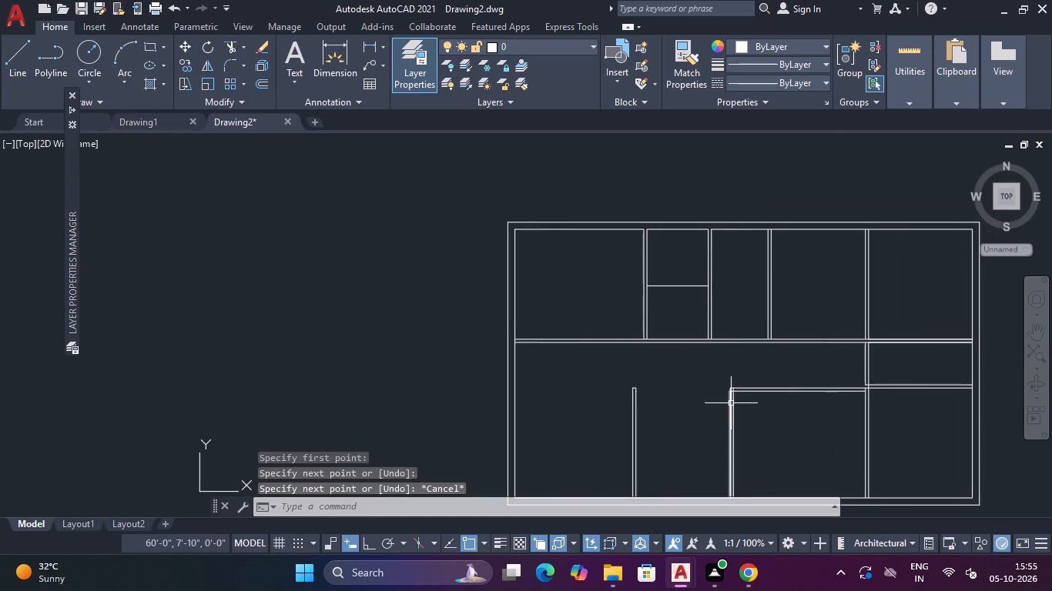
scroll(730, 397, up, 6)
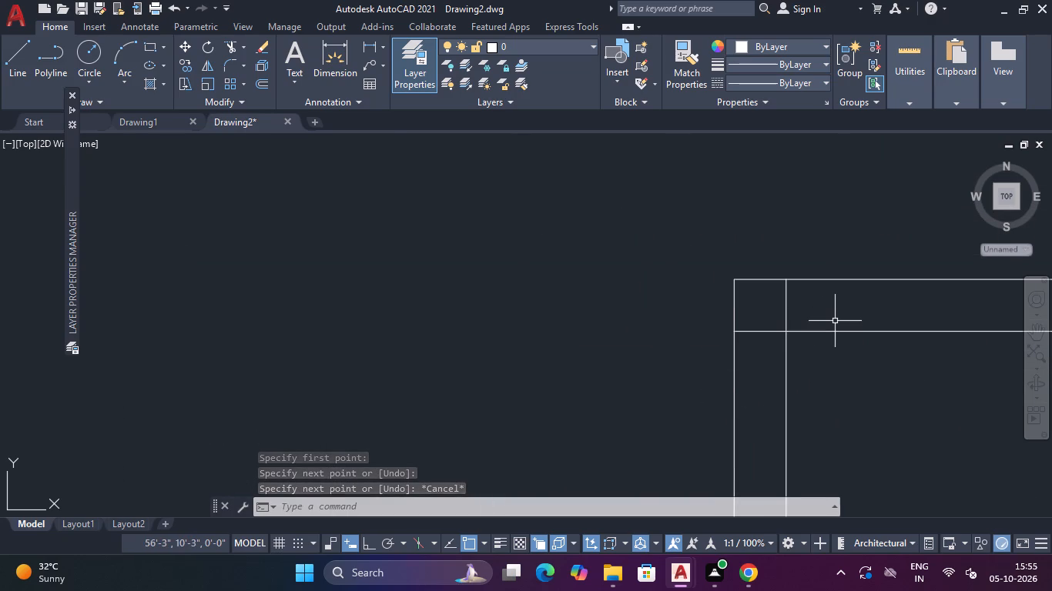
text(TR)
key(space)
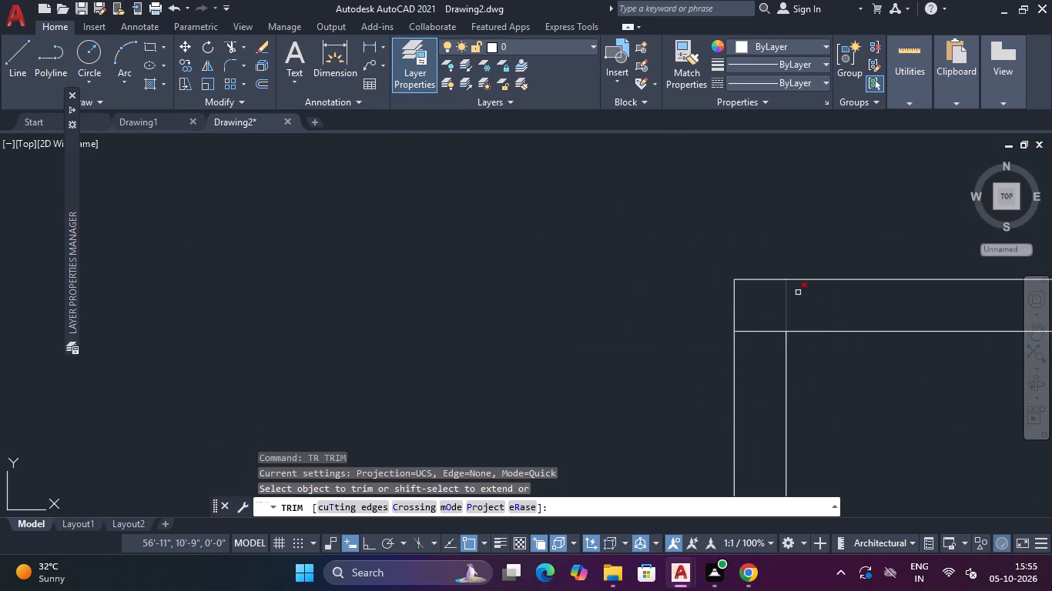
drag(795, 304, 766, 352)
scroll(773, 345, down, 3)
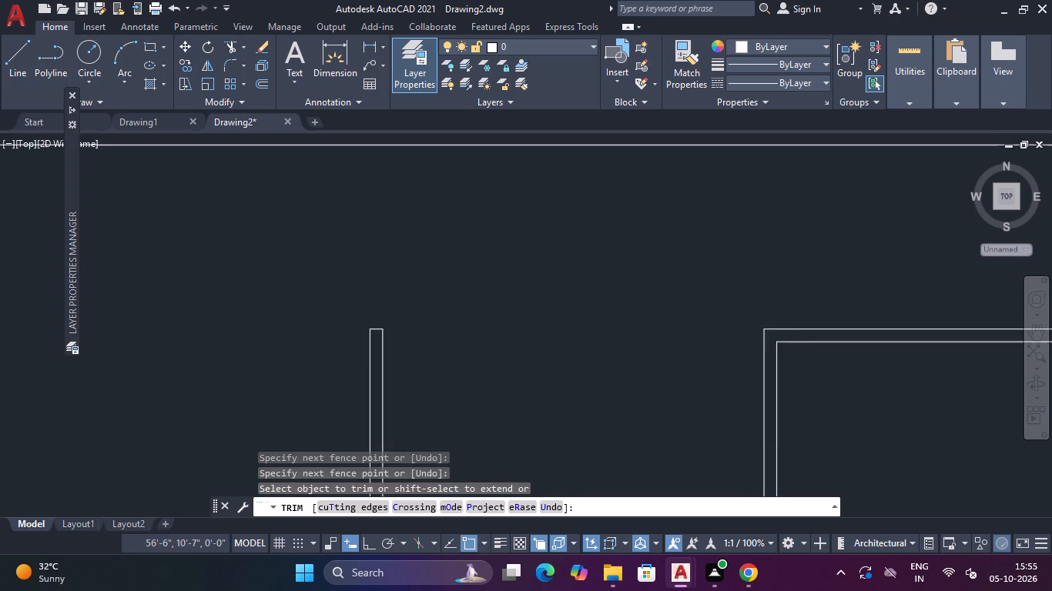
scroll(812, 359, down, 3)
key(Escape)
key(Escape)
key(Escape)
key(Escape)
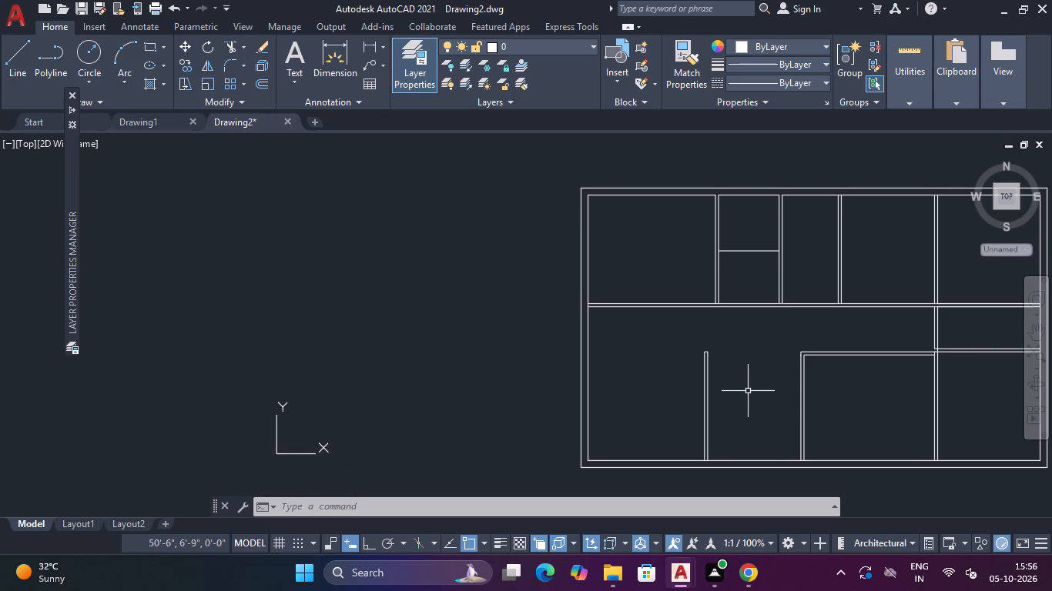
Draw a horizontal line from the left free-standing partition's upper-left corner to the left outer wall's inner face.
text(L)
key(space)
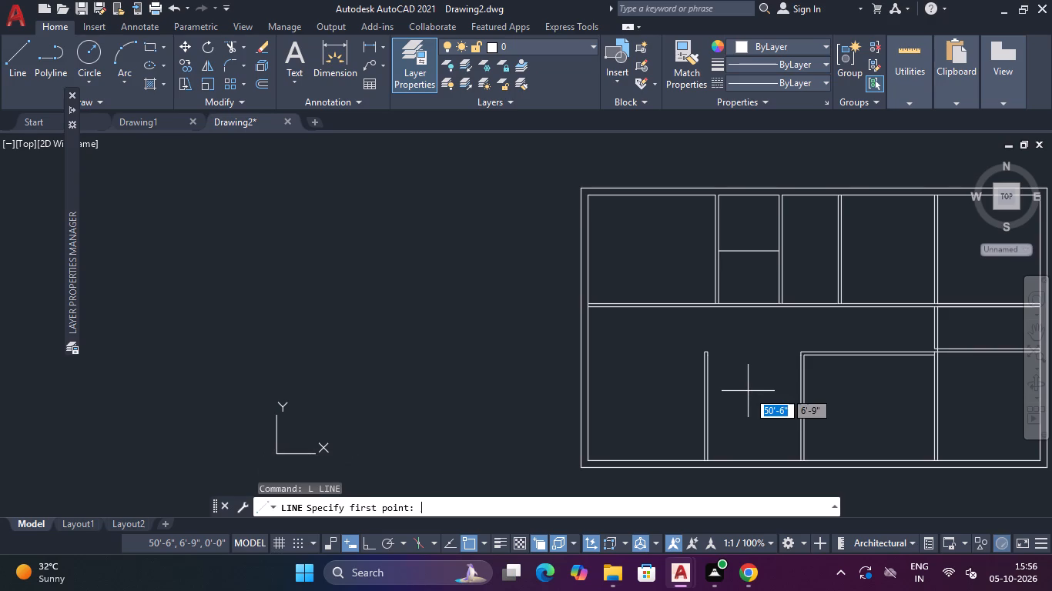
scroll(681, 366, up, 3)
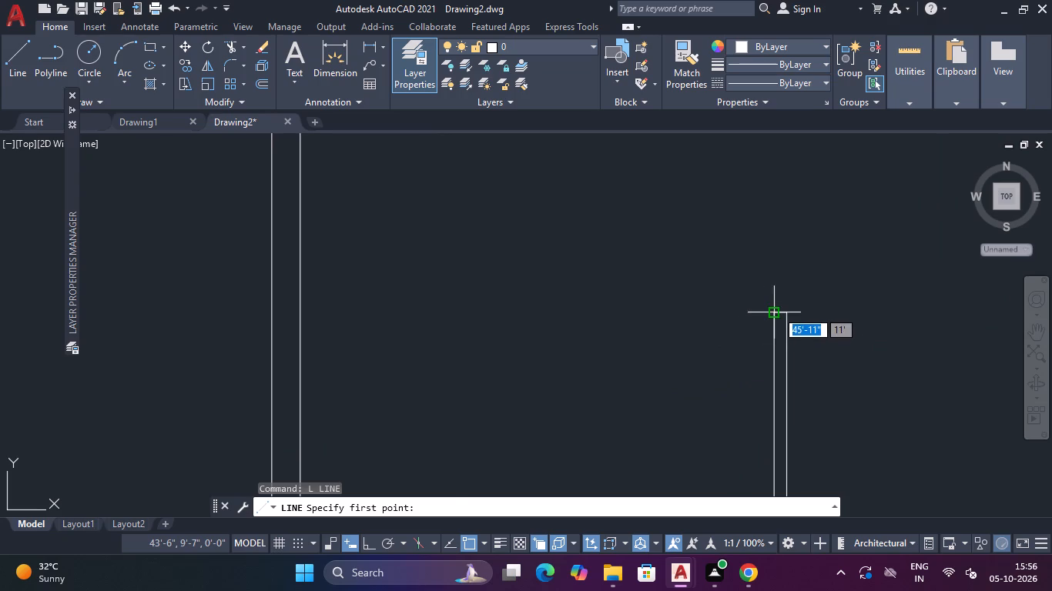
drag(776, 313, 695, 323)
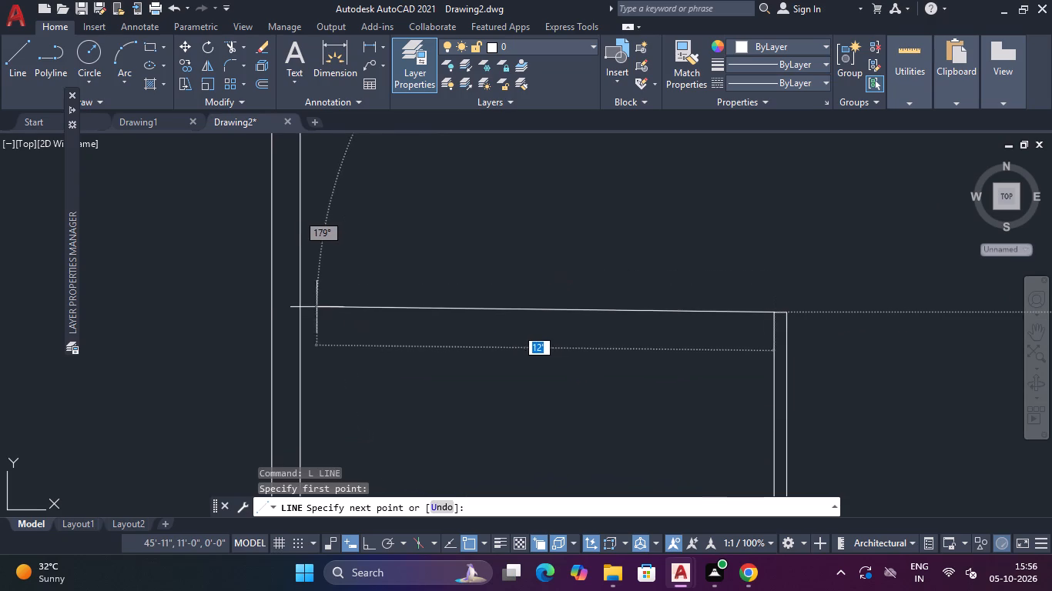
click(300, 312)
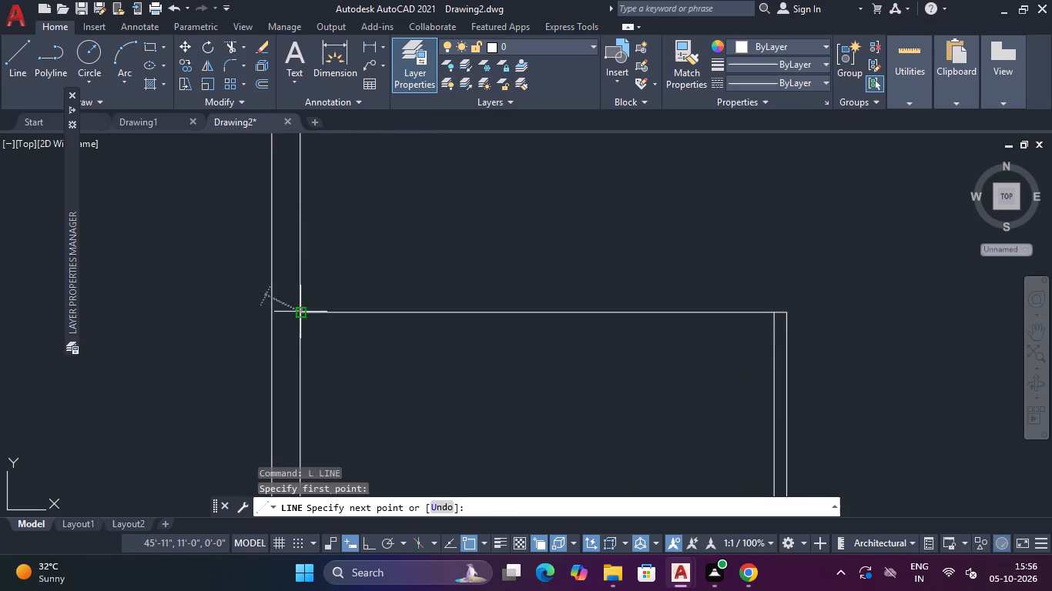
key(Escape)
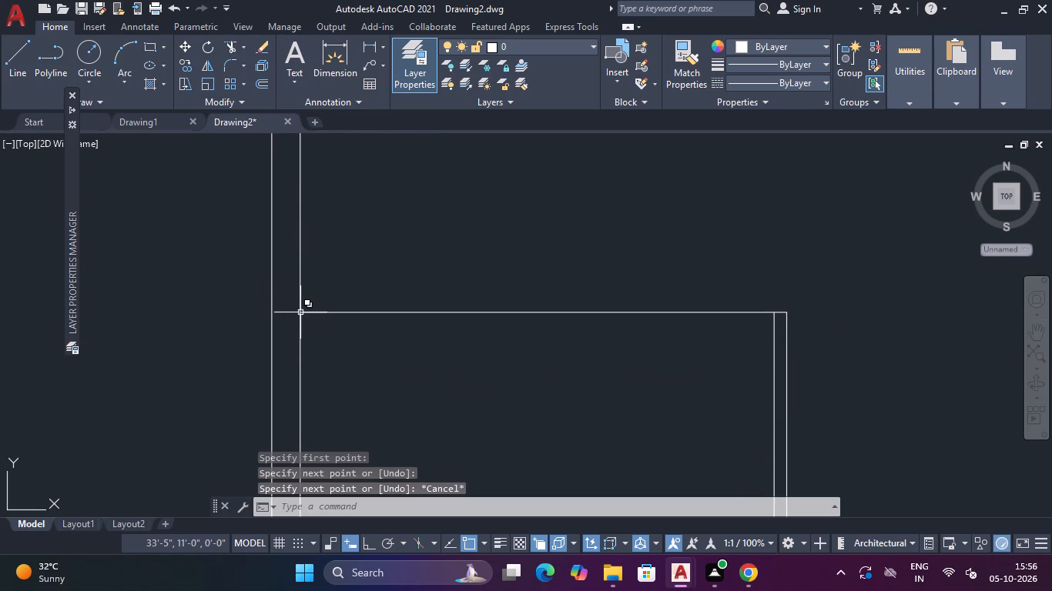
Offset the new horizontal line 4" downward to form the lower left room's upper partition.
text(O)
key(space)
key(space)
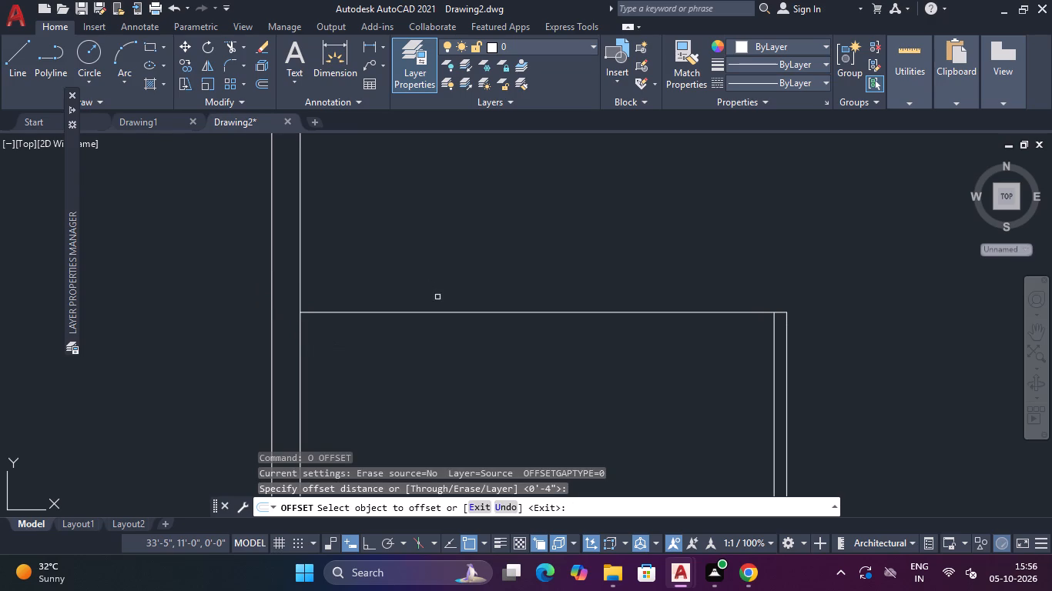
click(462, 312)
click(467, 369)
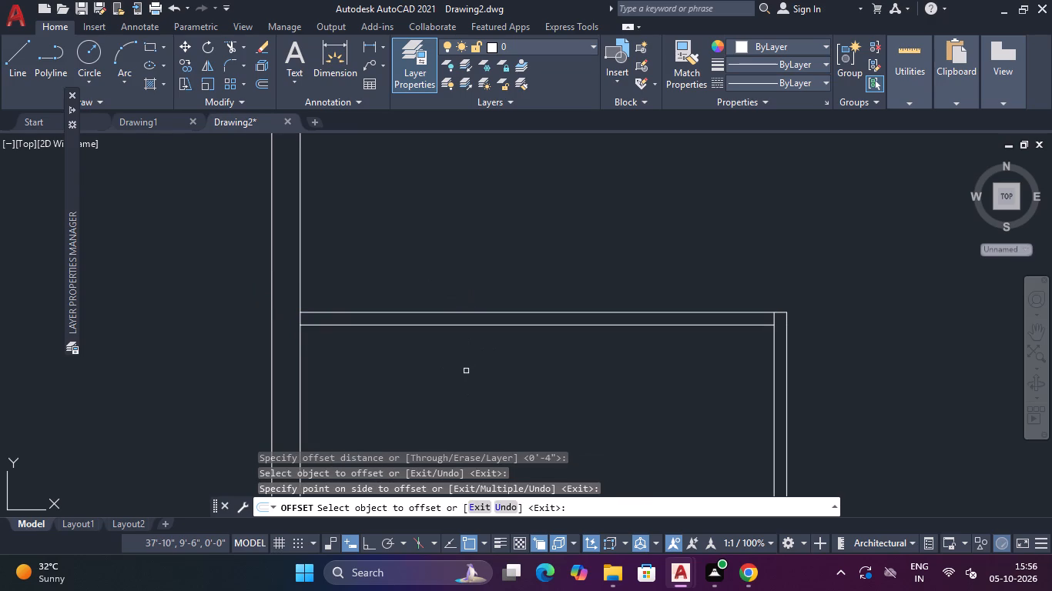
scroll(466, 371, down, 2)
middle_drag(498, 398, 709, 282)
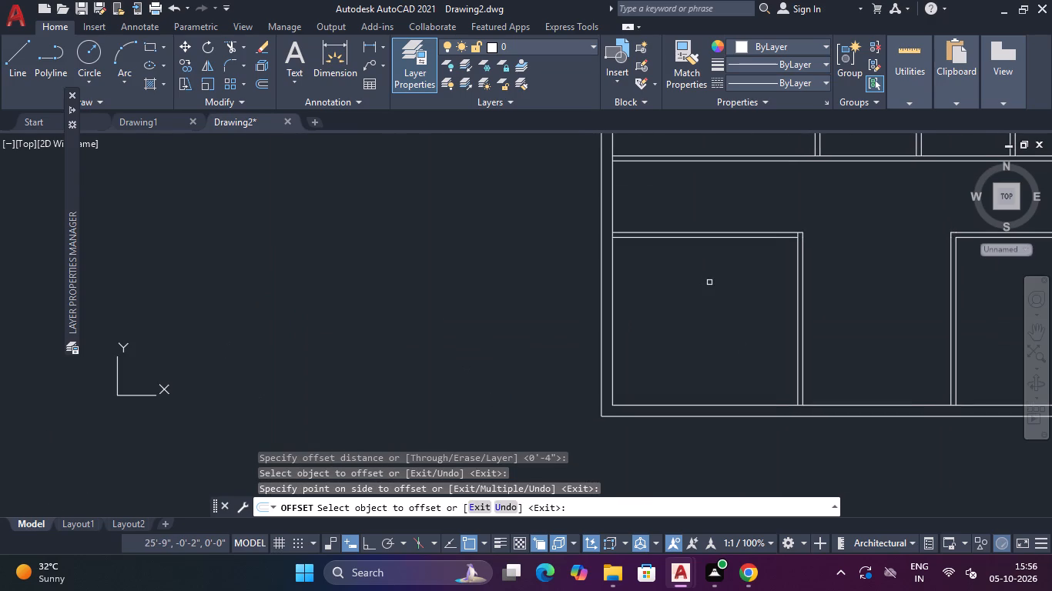
text(X)
key(space)
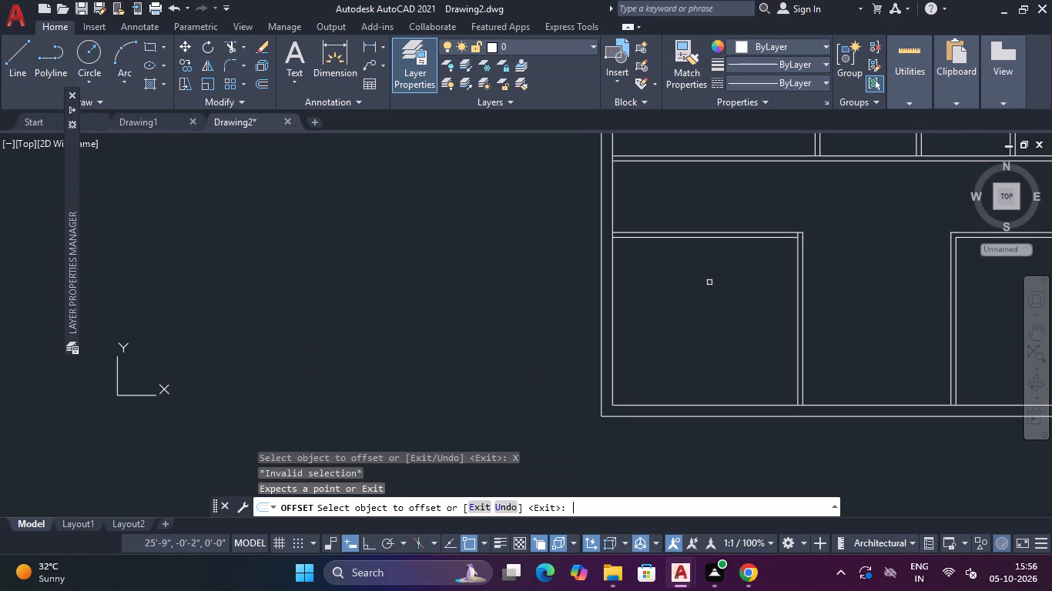
key(Escape)
key(Escape)
key(Escape)
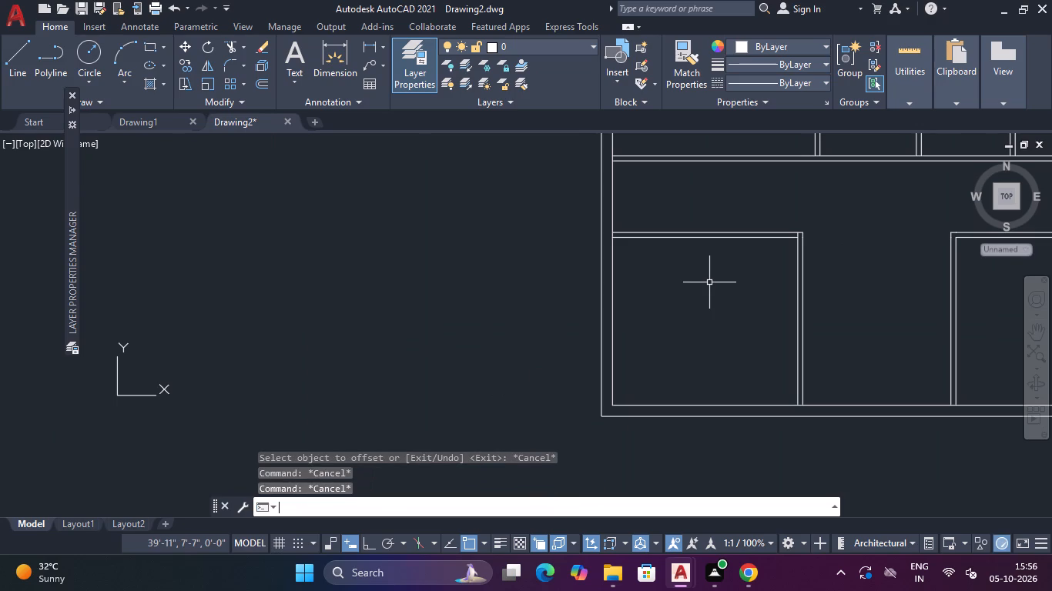
Extend both lines of the lower left room's upper partition to the left outer wall's outer face.
text(EX)
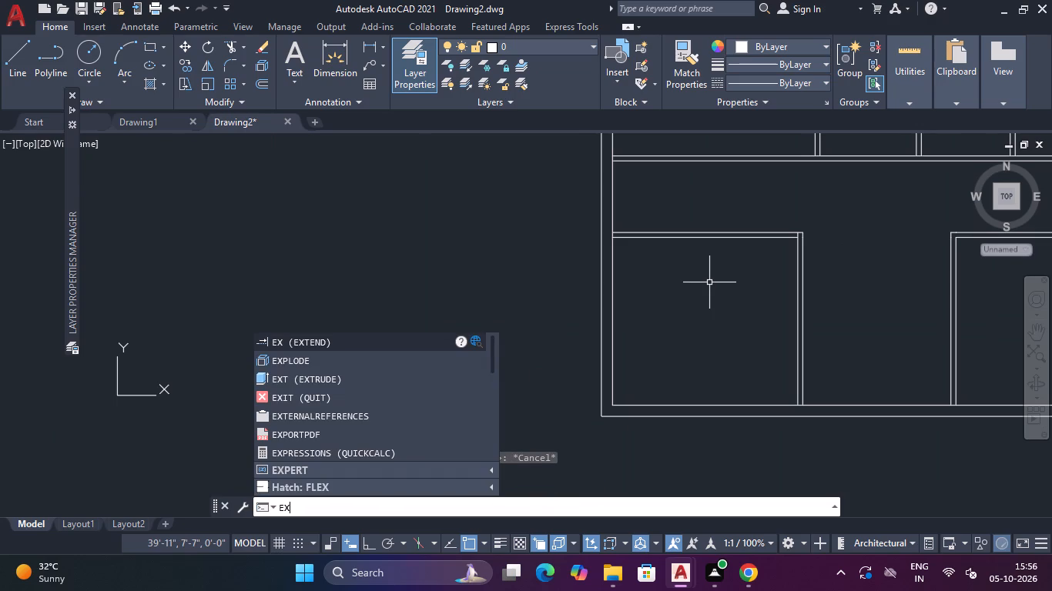
key(Return)
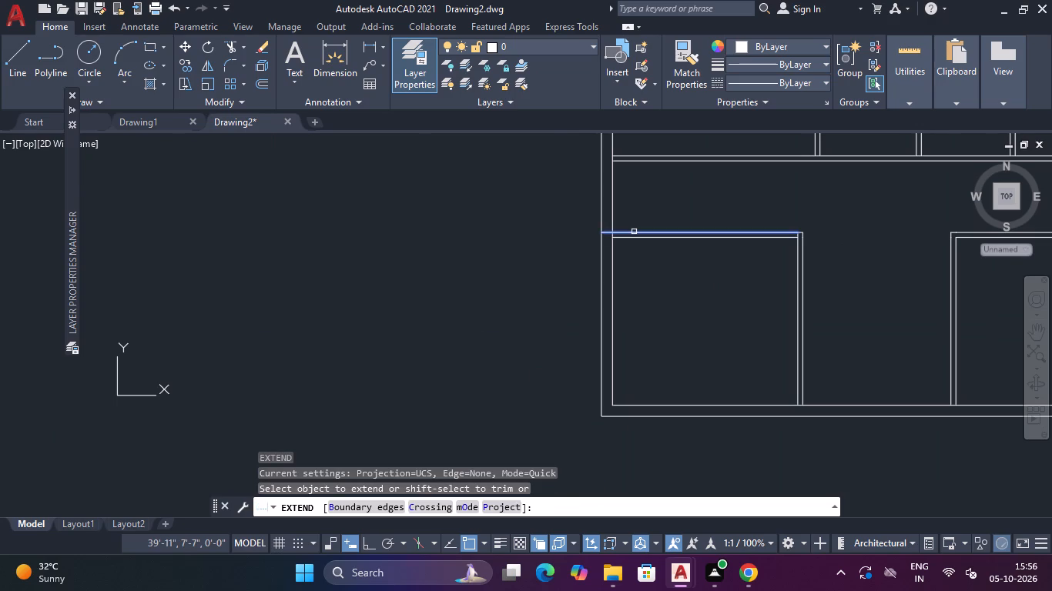
scroll(634, 232, up, 2)
click(634, 232)
click(628, 246)
scroll(628, 246, down, 3)
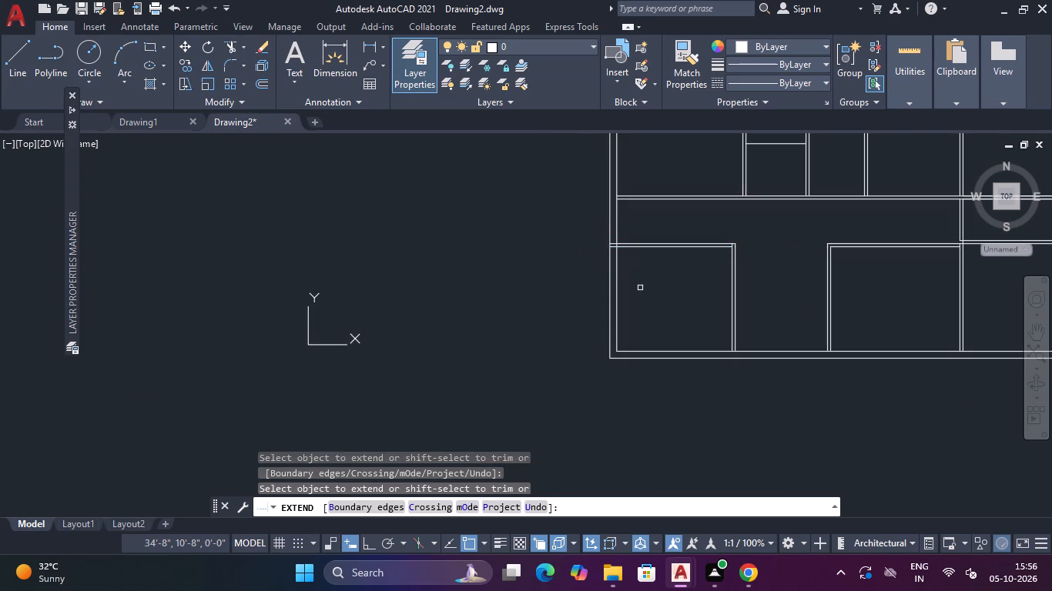
key(Escape)
key(Escape)
Trim away both faces of the left outer wall below the extended horizontal partition.
text(TR)
key(space)
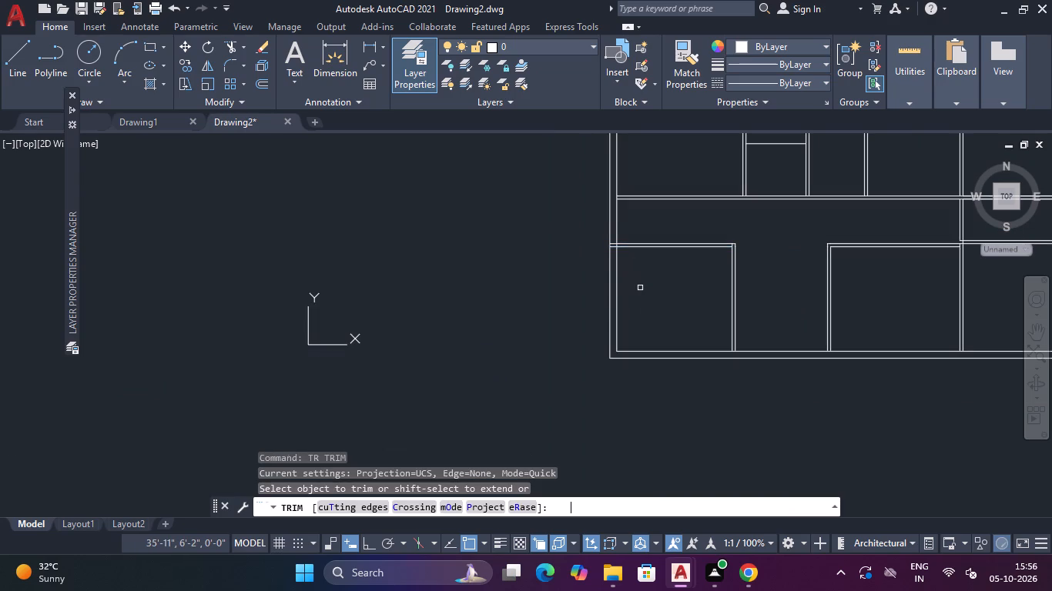
drag(595, 296, 629, 299)
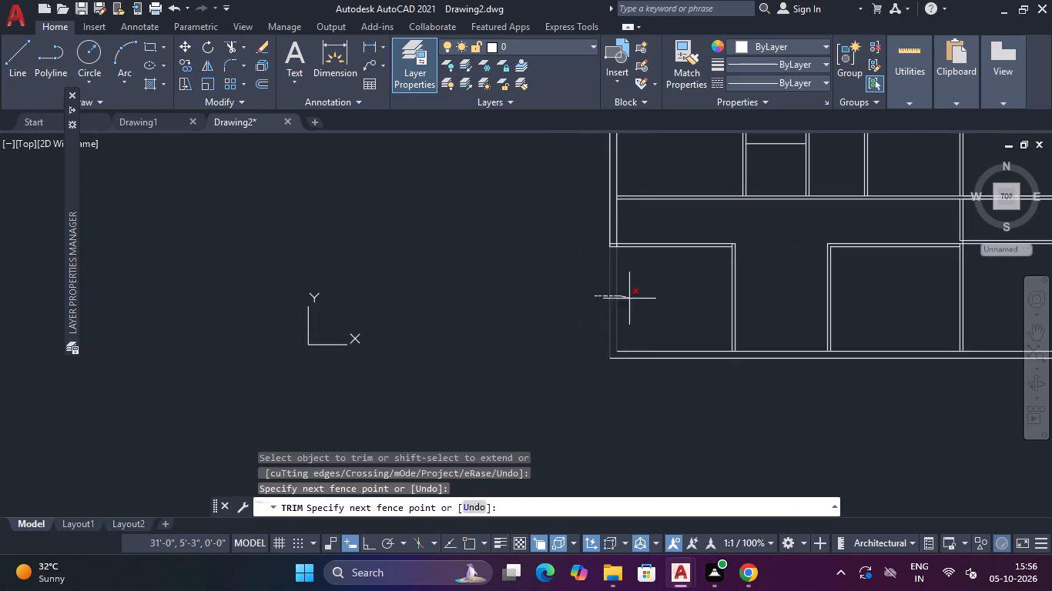
drag(629, 299, 630, 299)
key(Escape)
key(Escape)
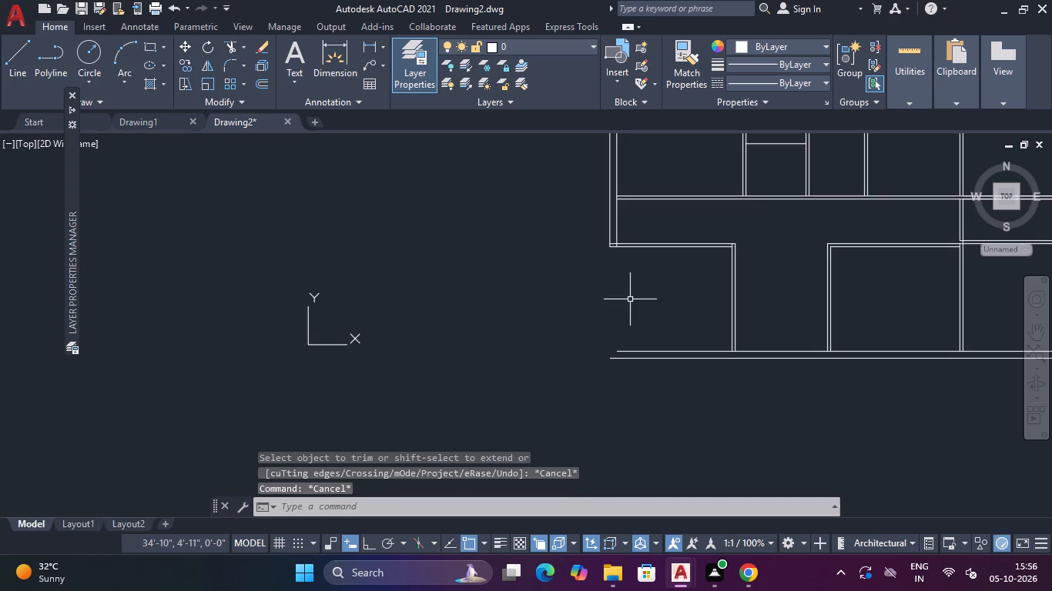
Extend both lines of the lower area's leftmost vertical partition down to the bottom outer wall's outer face.
text(EX)
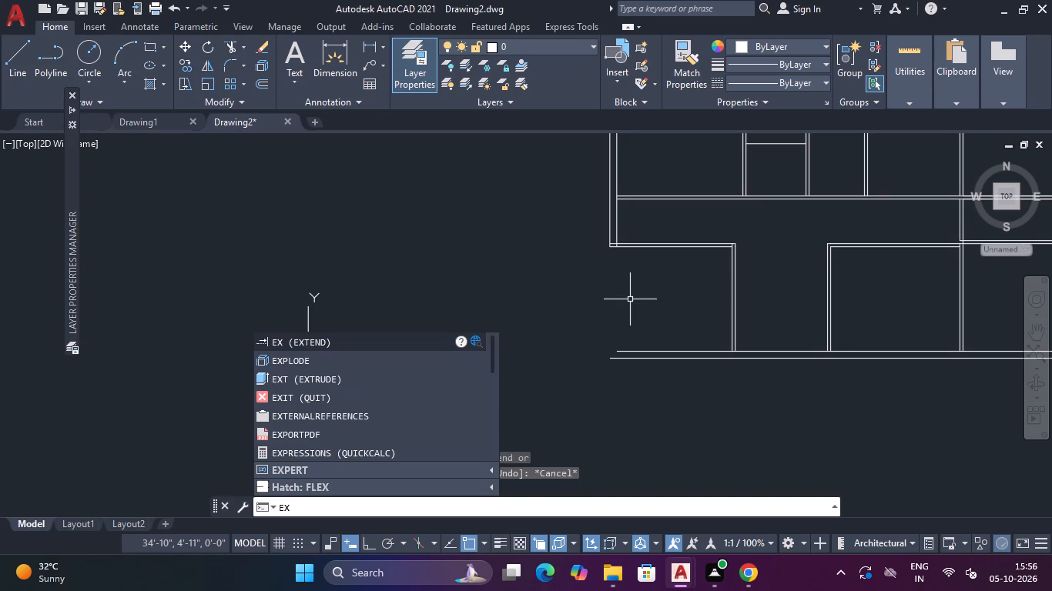
key(Return)
scroll(708, 336, up, 3)
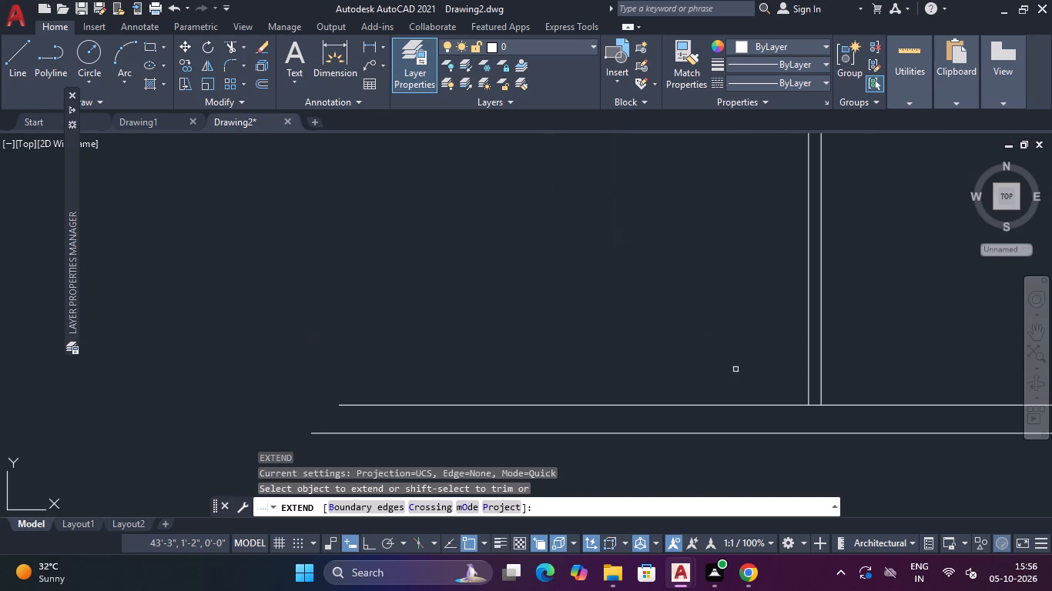
click(809, 385)
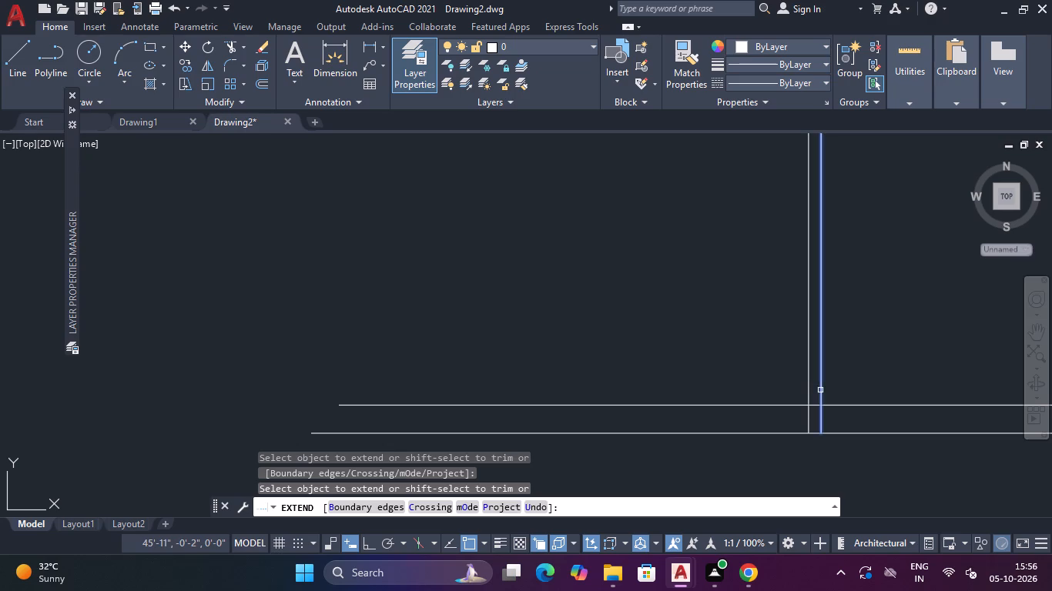
click(820, 390)
key(Escape)
key(Escape)
key(Escape)
Trim away both bottom outer wall lines projecting left of the extended vertical partition.
text(TR)
key(space)
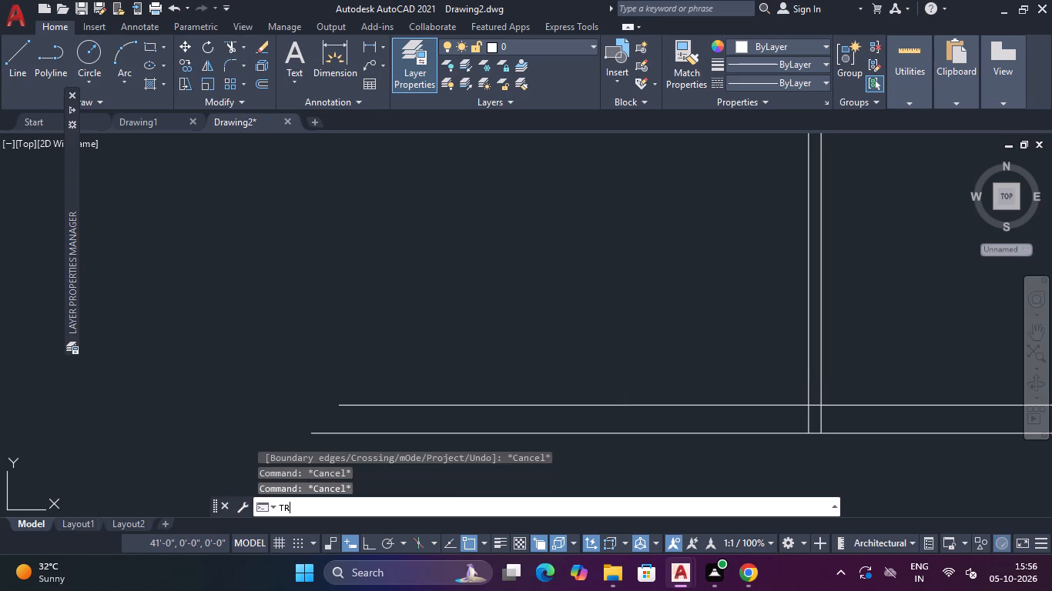
drag(625, 380, 621, 465)
scroll(654, 377, down, 4)
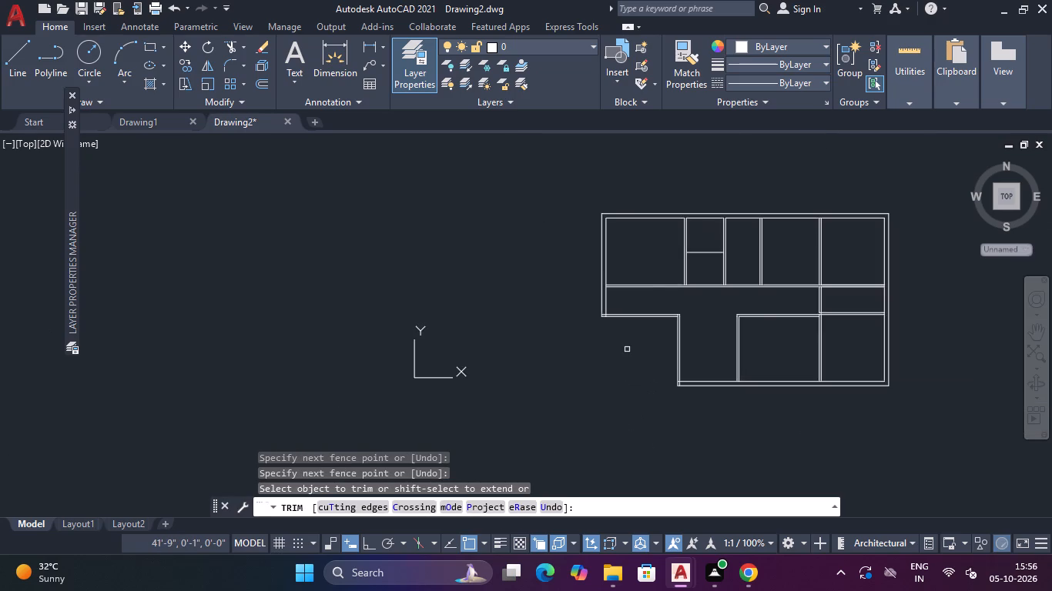
middle_drag(625, 349, 698, 348)
key(Escape)
key(Escape)
key(Escape)
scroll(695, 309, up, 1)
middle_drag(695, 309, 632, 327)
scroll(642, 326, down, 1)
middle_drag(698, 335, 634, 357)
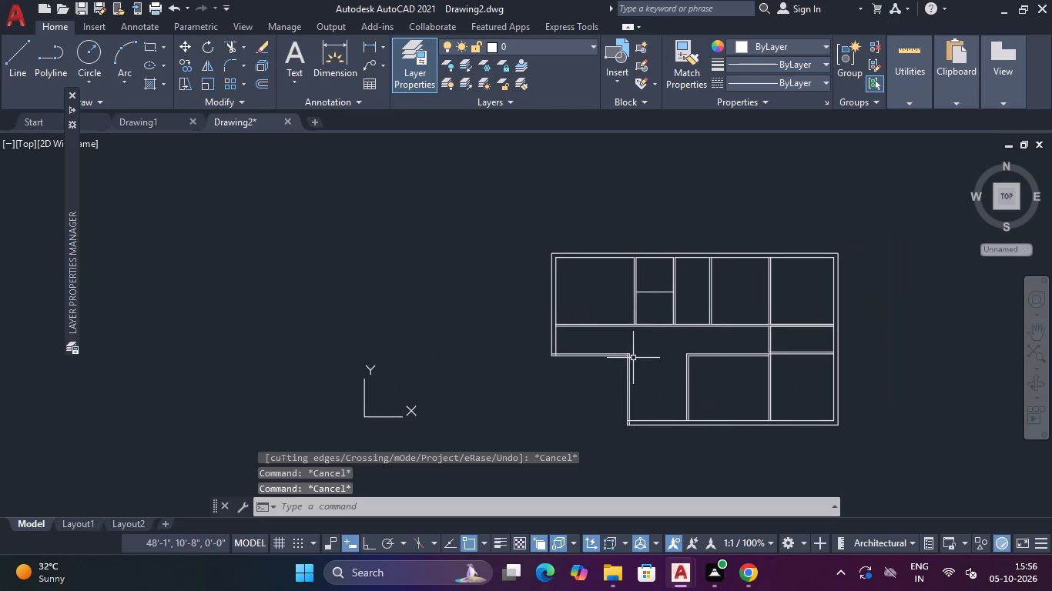
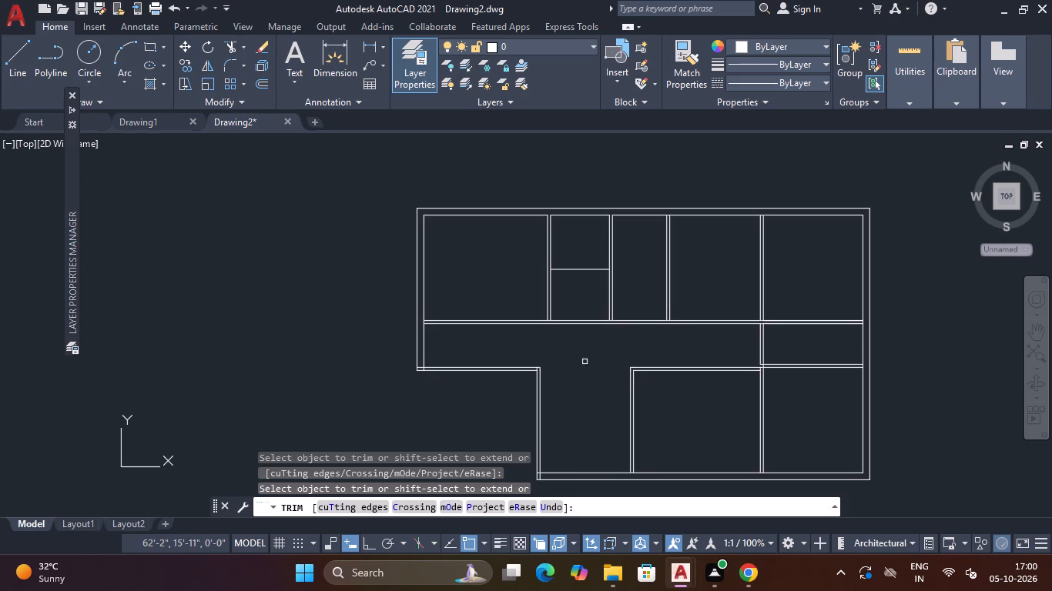
Offset the single horizontal line dividing the two small upper rooms 4" downward to make a double-line partition.
scroll(568, 394, up, 1)
scroll(565, 390, down, 3)
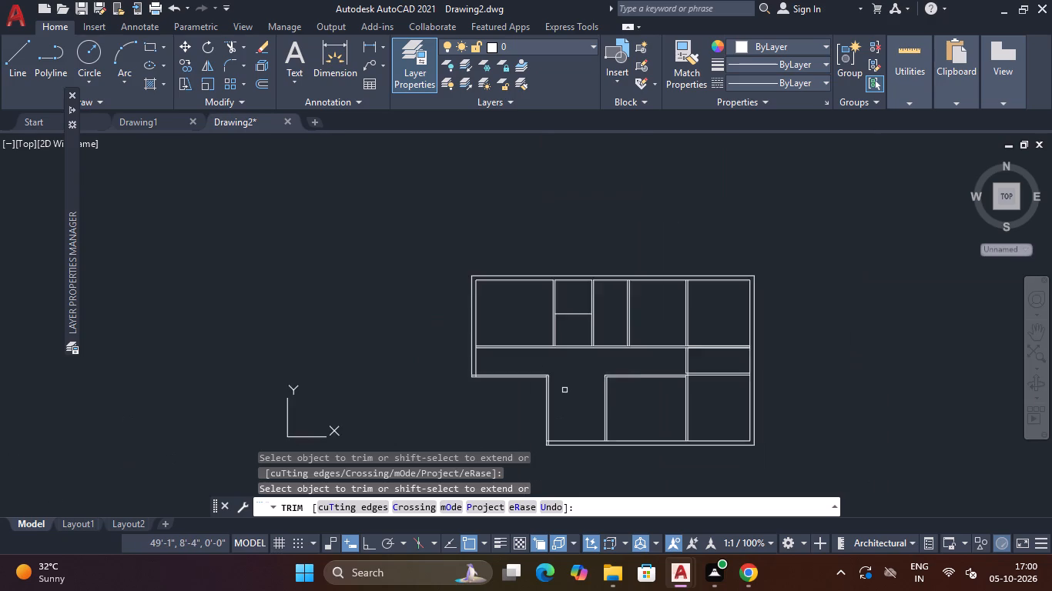
scroll(565, 387, up, 1)
key(Escape)
key(Escape)
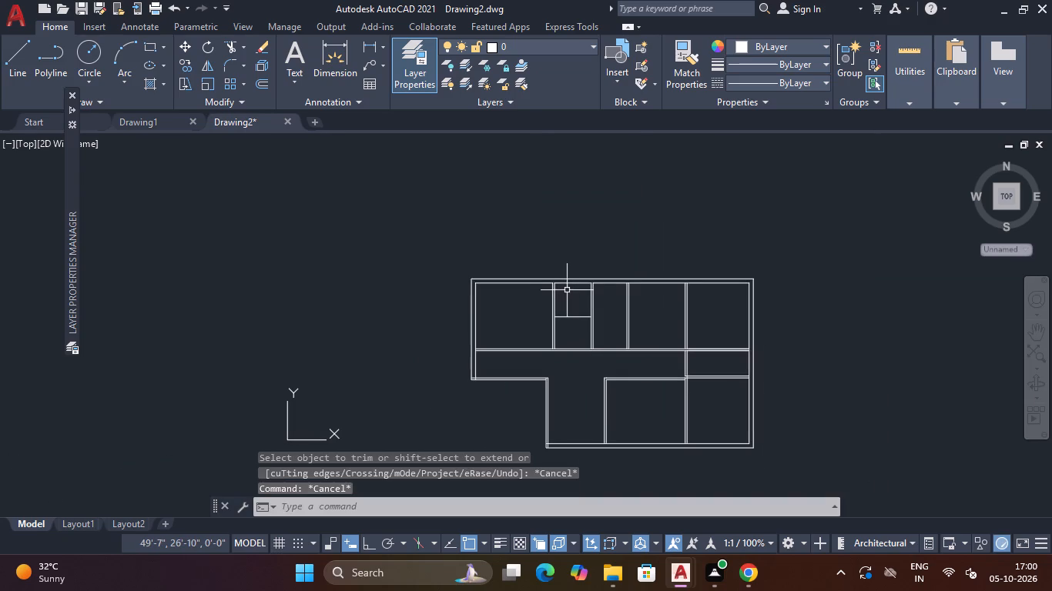
text(O)
key(space)
key(Return)
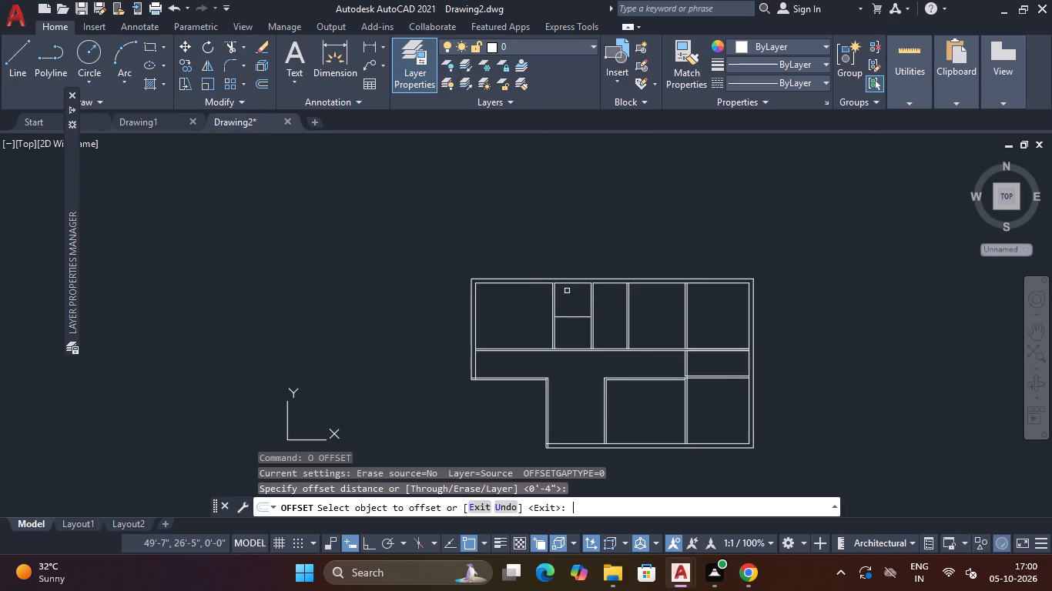
scroll(569, 296, up, 2)
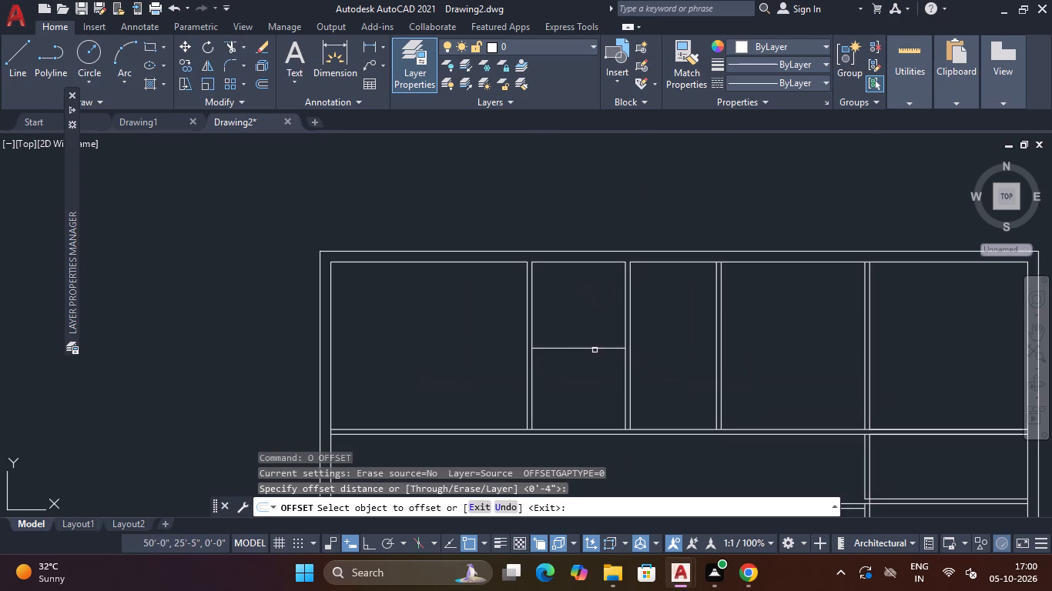
click(595, 346)
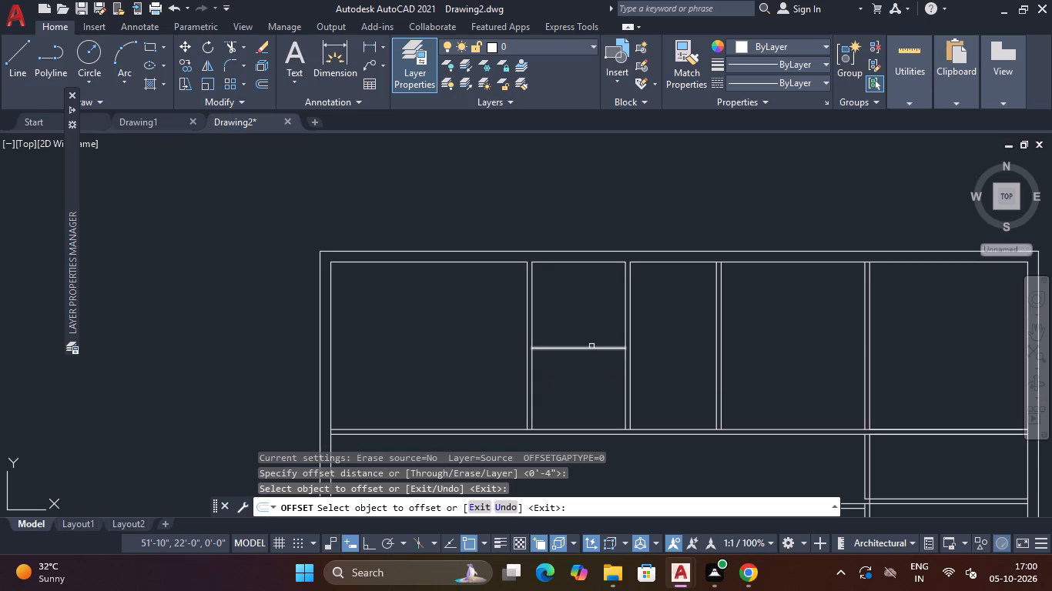
click(592, 346)
click(592, 348)
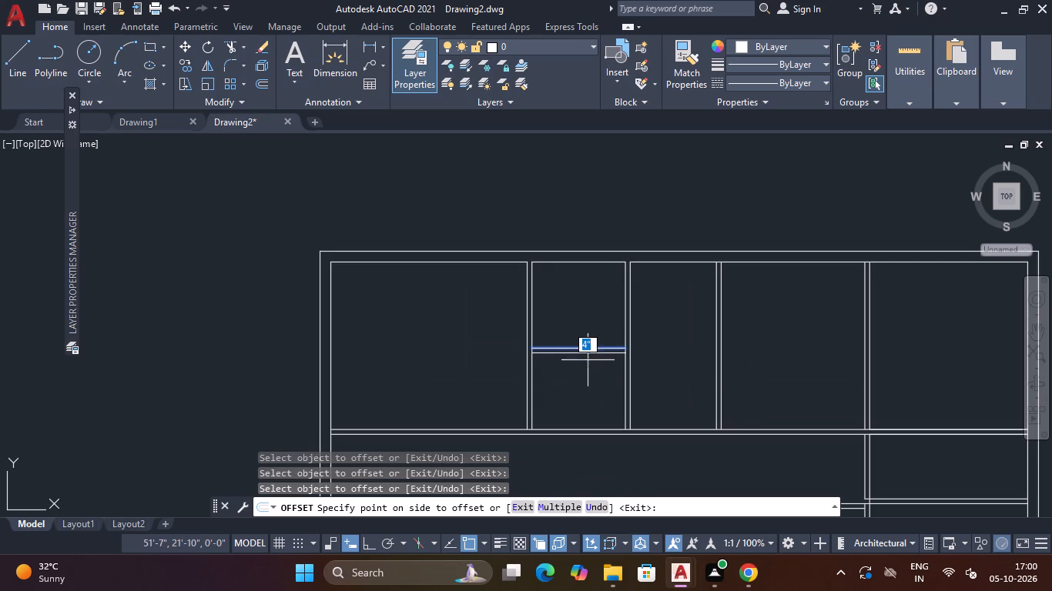
click(584, 371)
key(Escape)
key(Escape)
key(Escape)
scroll(571, 382, down, 4)
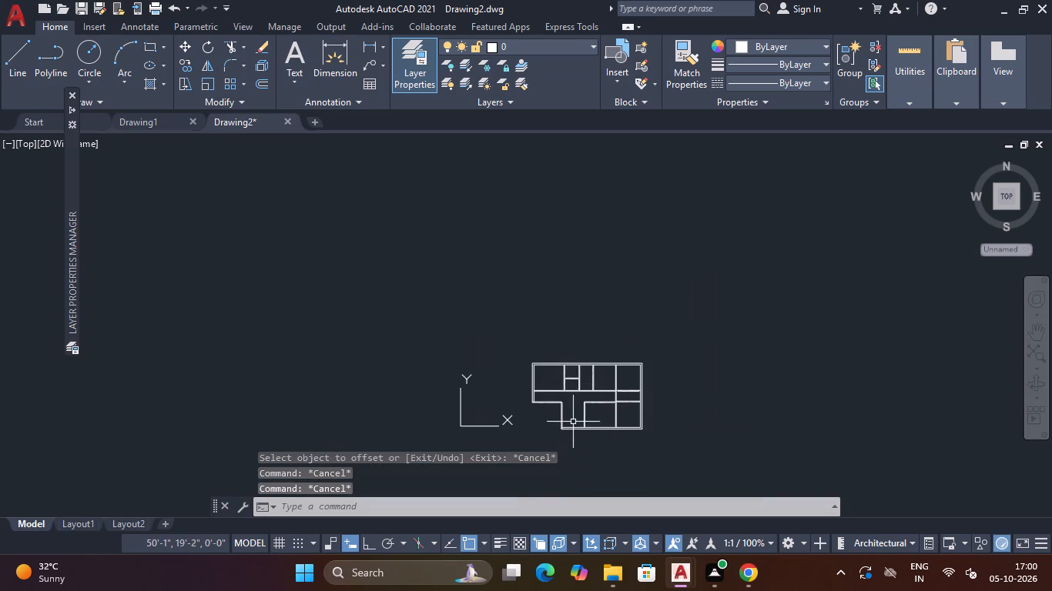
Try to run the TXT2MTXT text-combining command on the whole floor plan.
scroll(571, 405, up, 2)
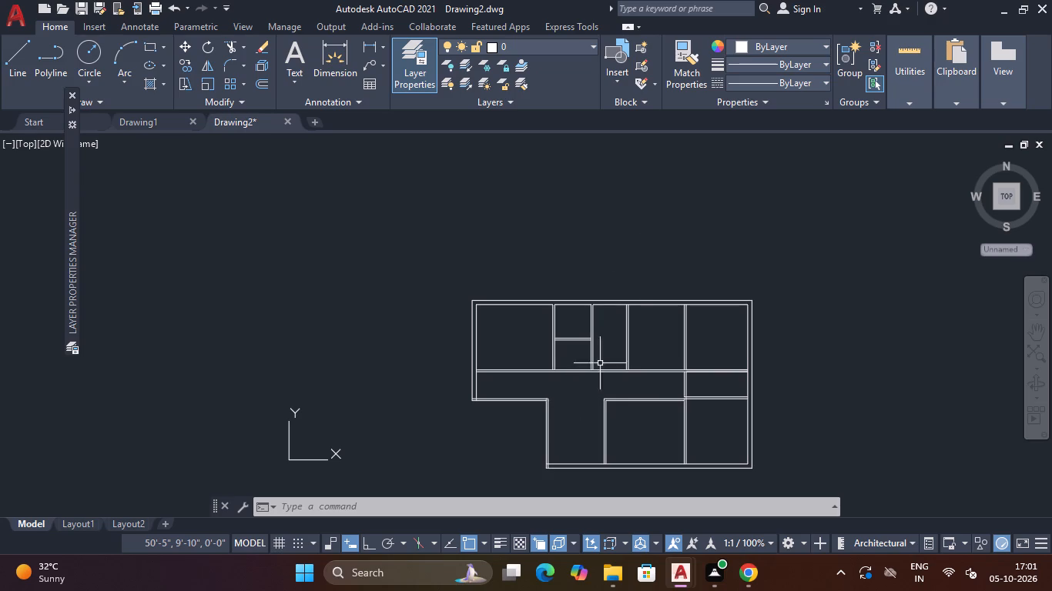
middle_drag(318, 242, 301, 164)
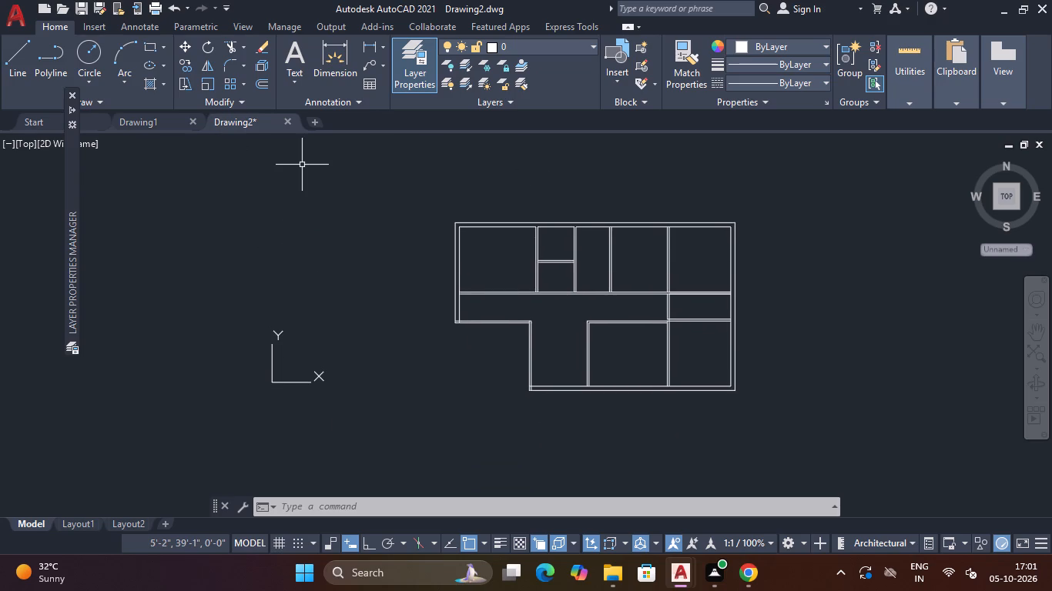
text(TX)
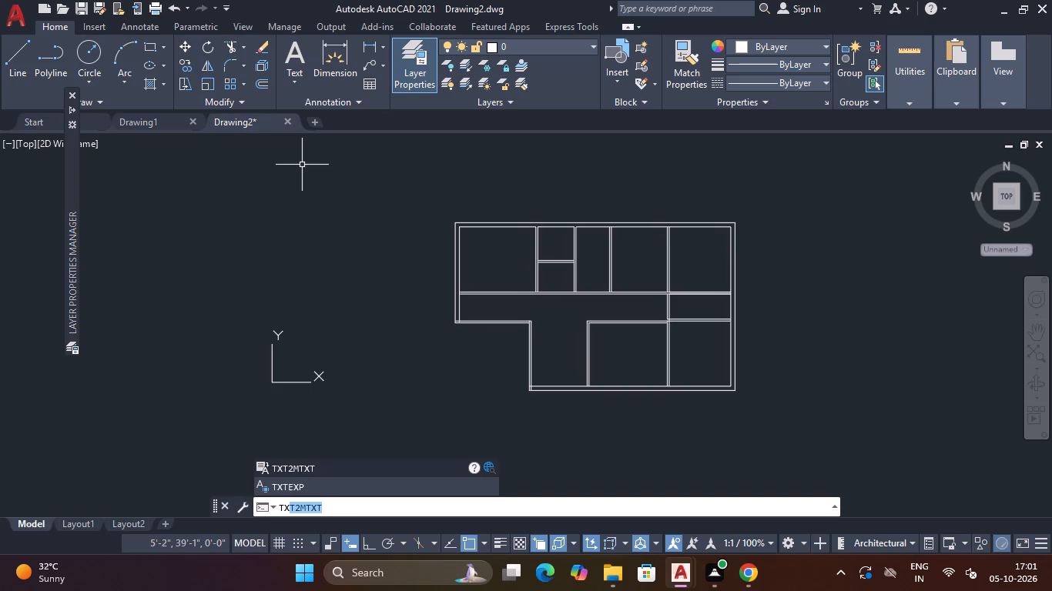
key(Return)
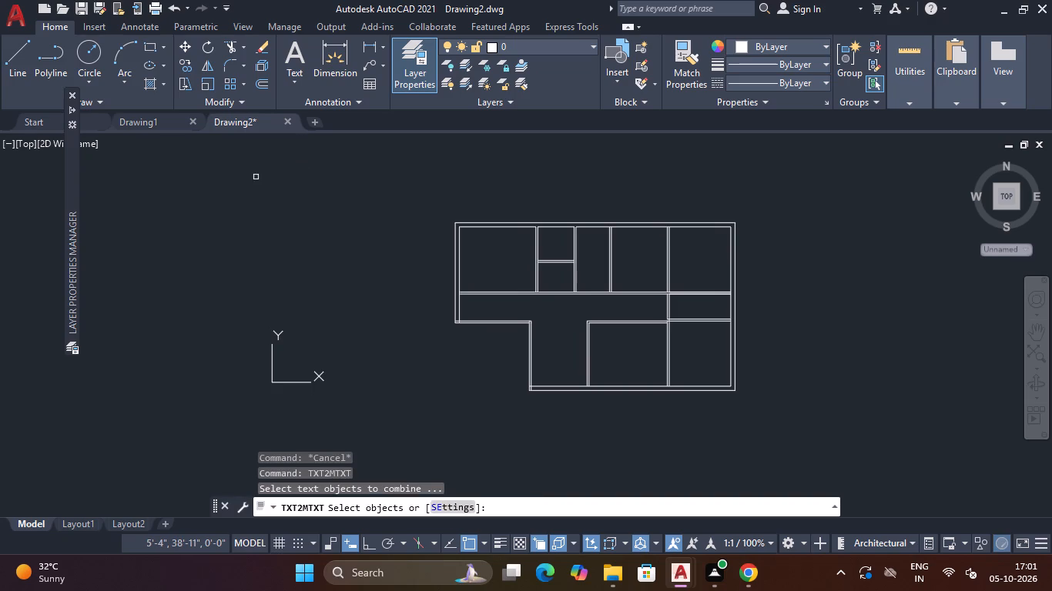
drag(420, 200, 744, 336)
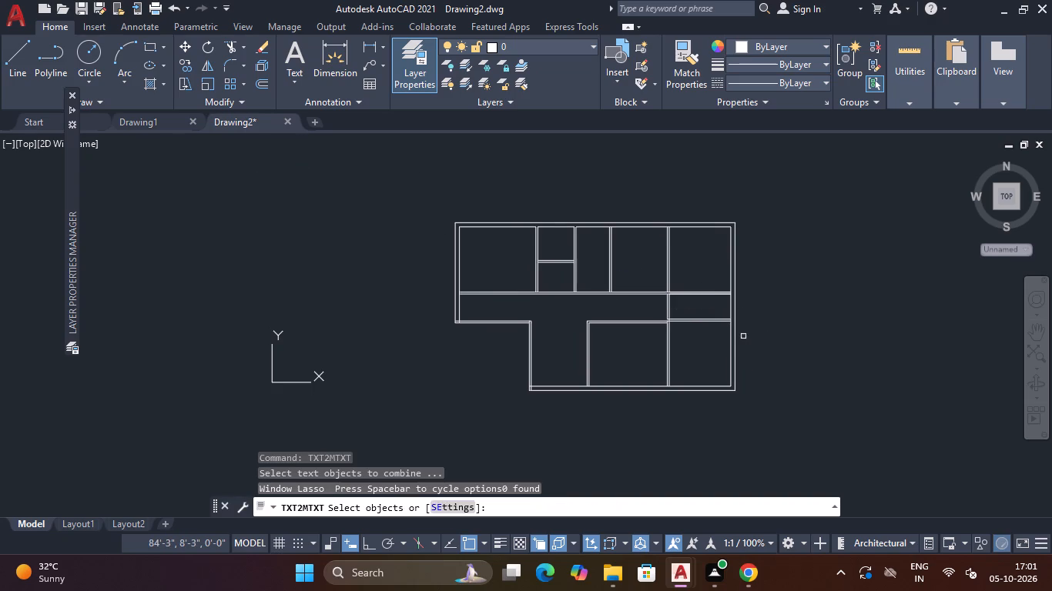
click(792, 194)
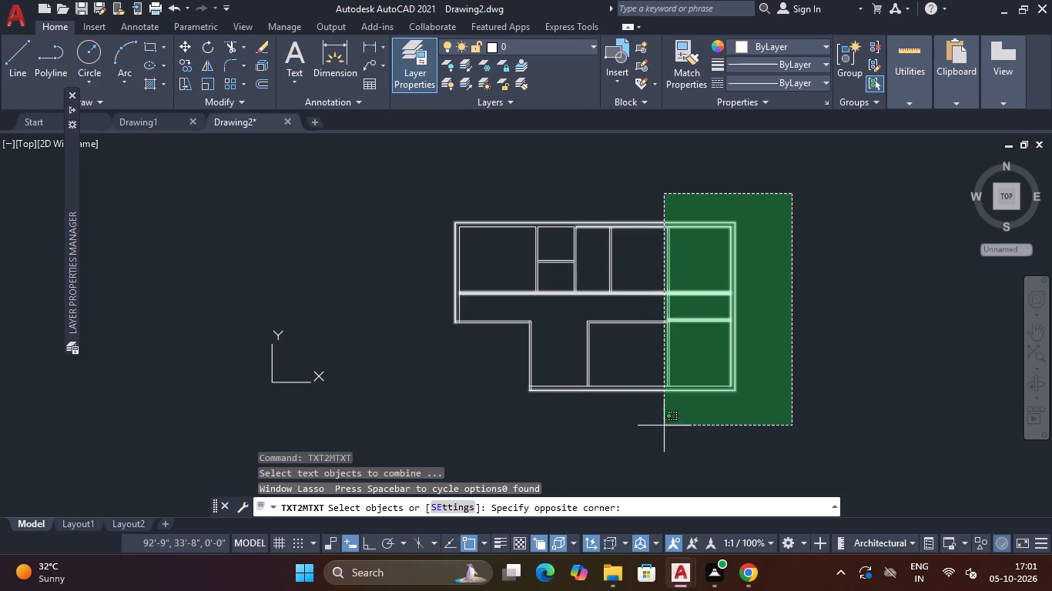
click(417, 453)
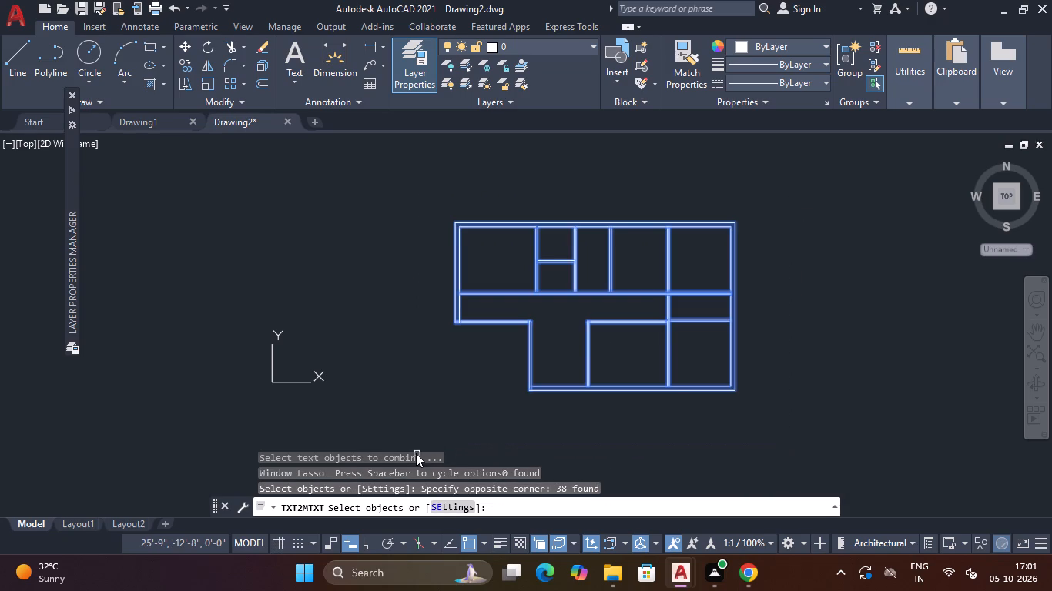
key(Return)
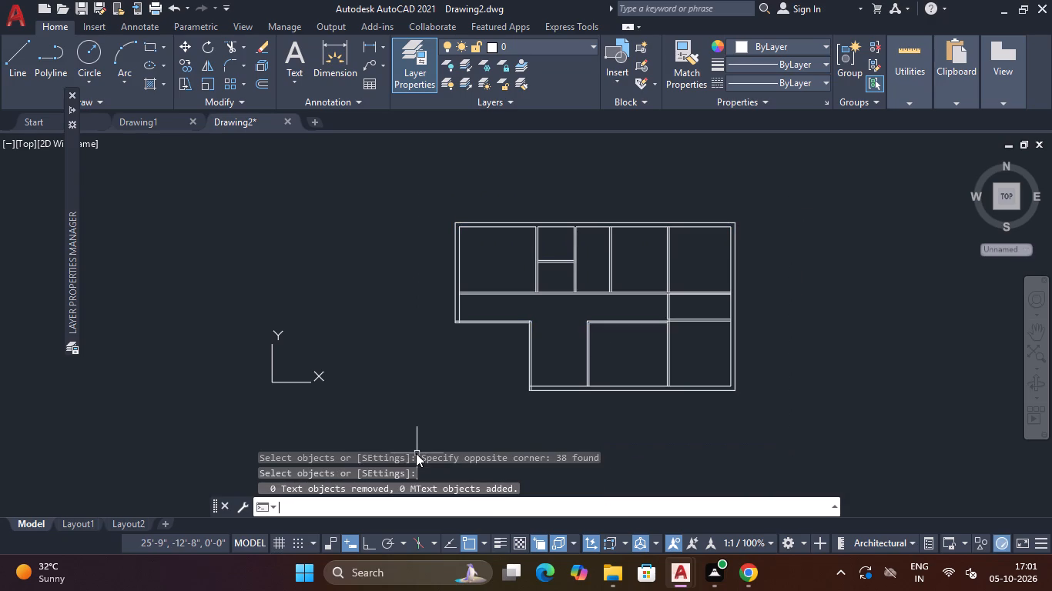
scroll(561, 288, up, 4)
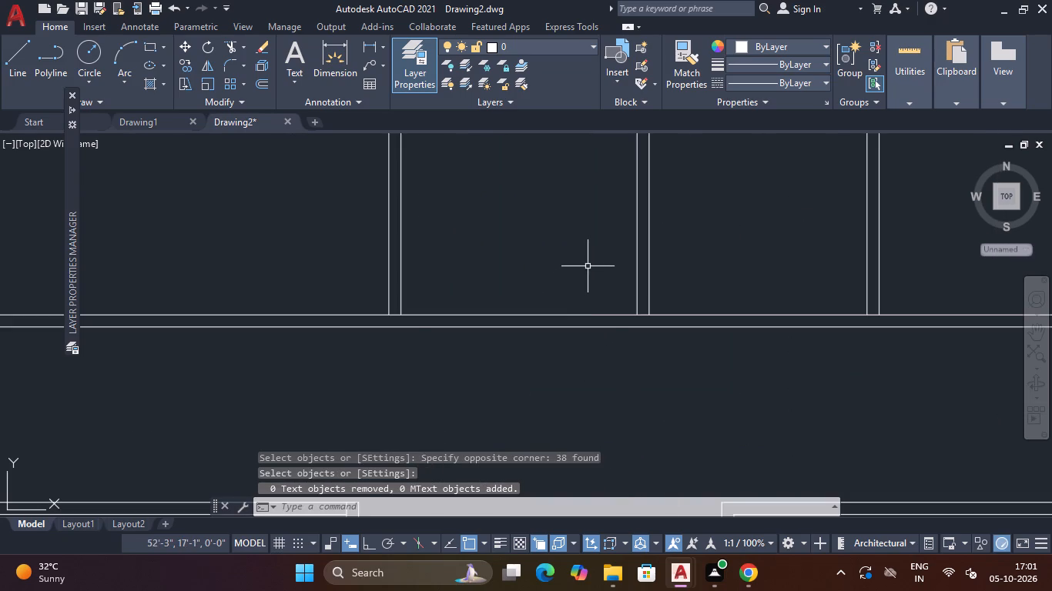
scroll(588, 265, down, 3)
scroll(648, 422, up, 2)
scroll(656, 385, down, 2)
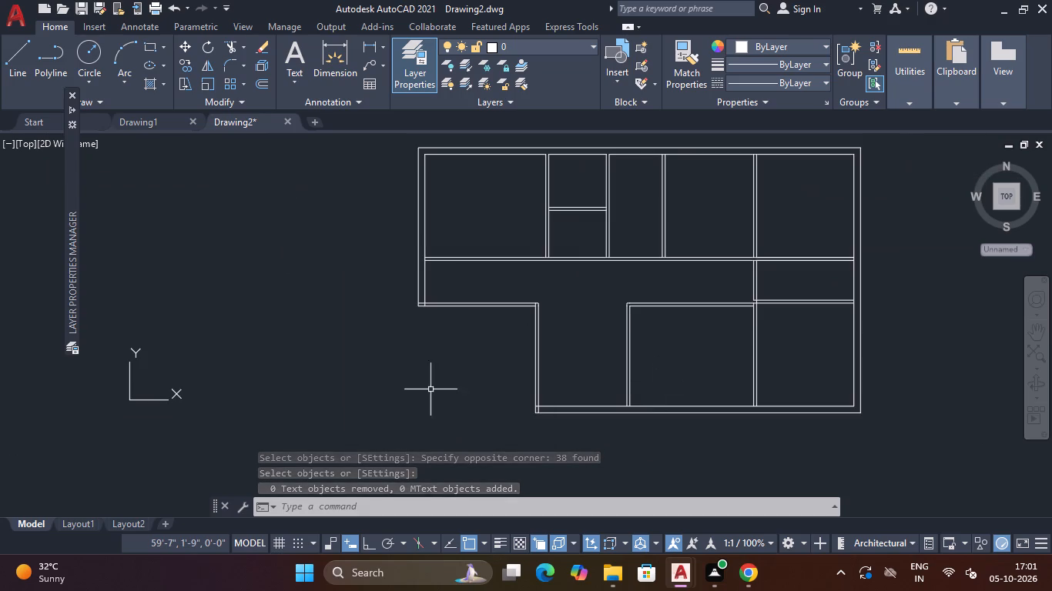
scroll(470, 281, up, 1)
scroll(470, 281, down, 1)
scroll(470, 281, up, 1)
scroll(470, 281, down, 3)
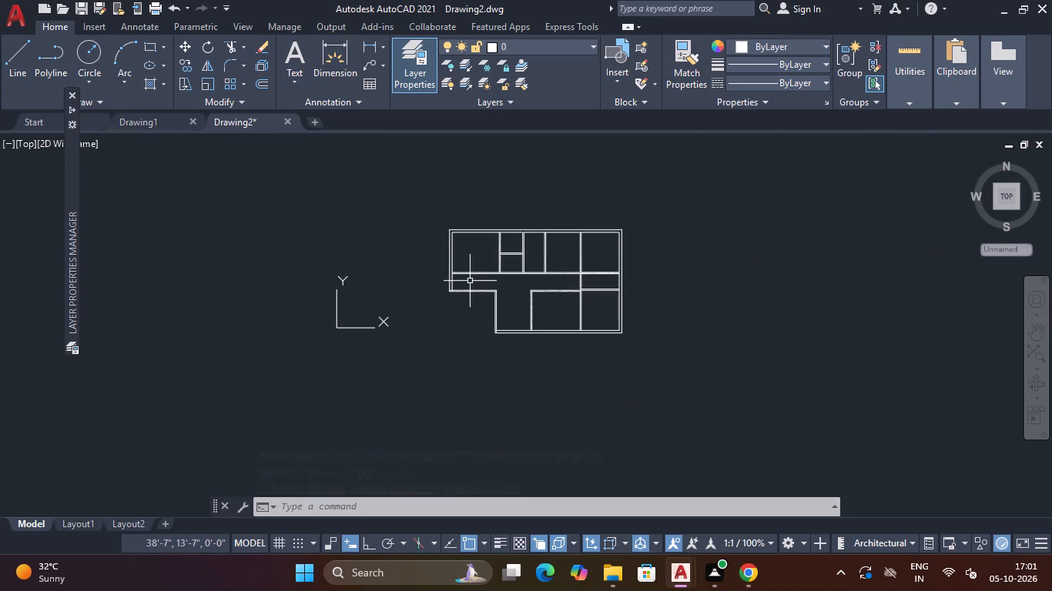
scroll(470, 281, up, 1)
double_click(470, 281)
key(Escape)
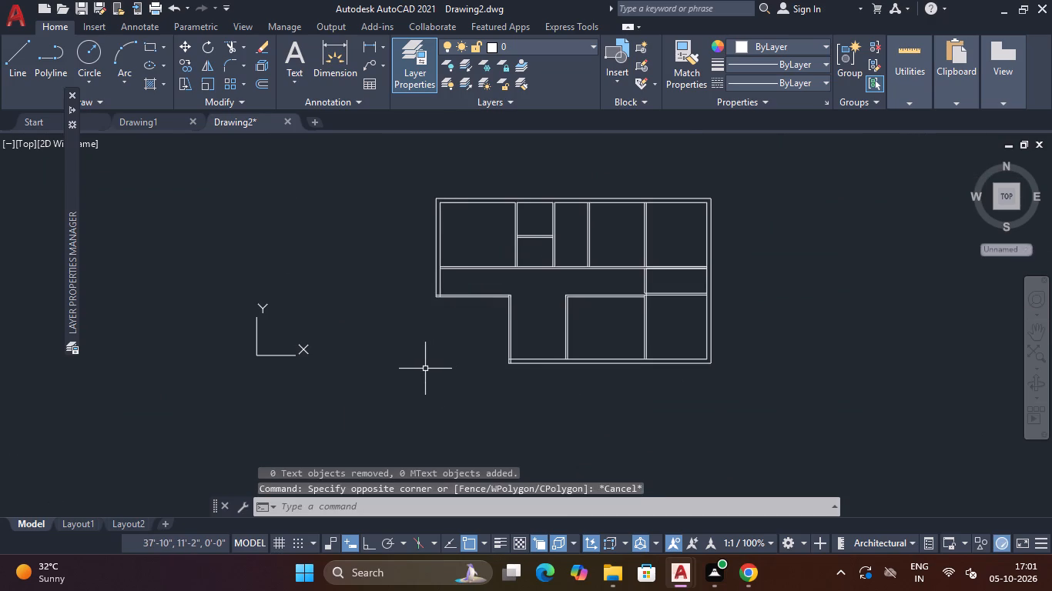
Trim the overlapping inner line ends where the left outer wall meets the cut-out's horizontal wall, leaving a clean corner.
text(TR)
key(space)
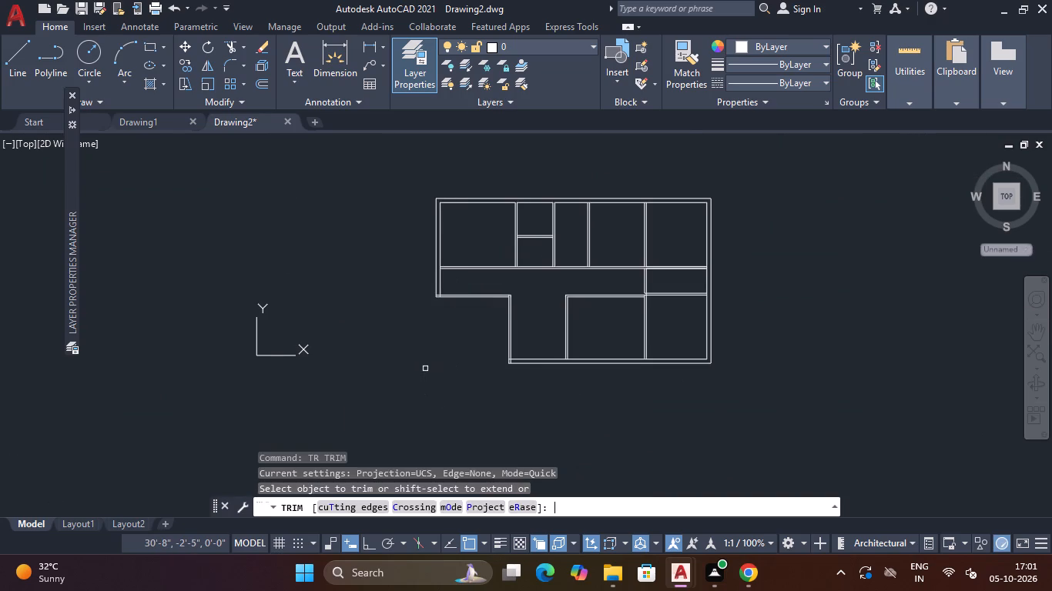
scroll(448, 301, up, 8)
scroll(408, 267, down, 3)
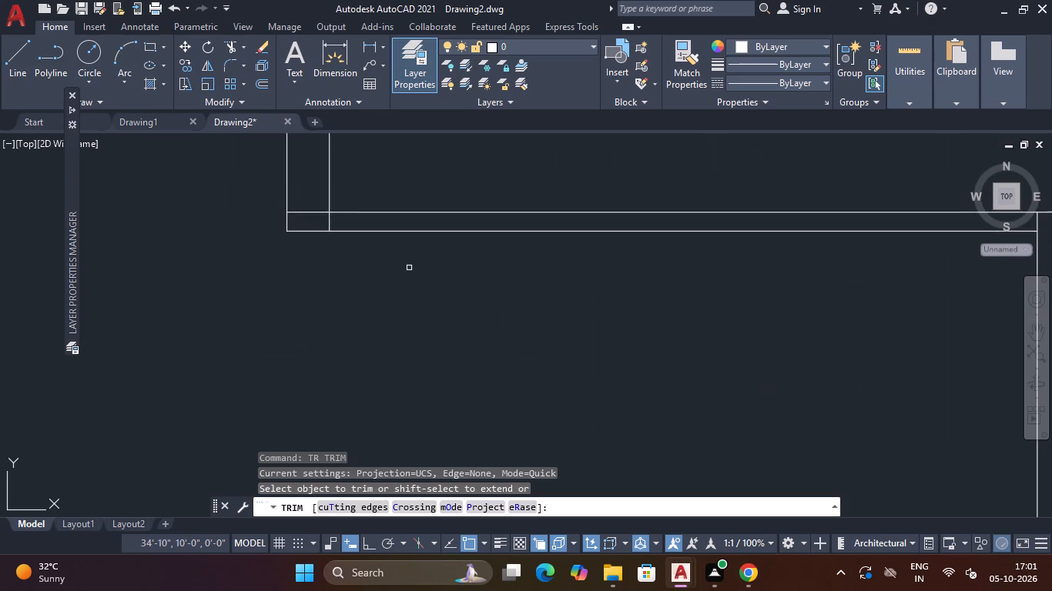
middle_drag(409, 269, 457, 333)
scroll(415, 307, up, 1)
drag(332, 232, 348, 258)
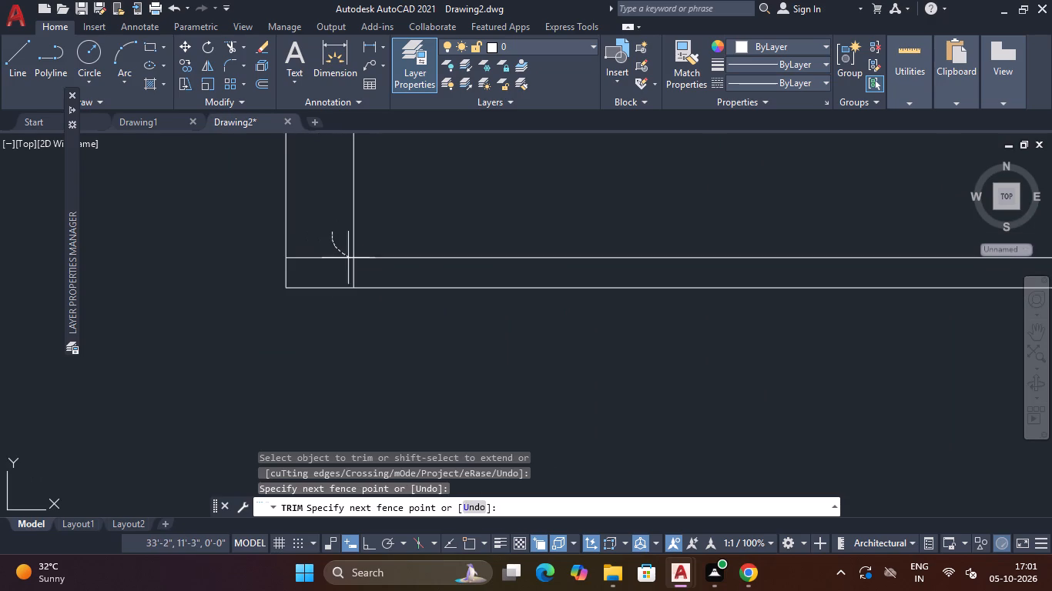
drag(348, 258, 355, 269)
scroll(369, 223, down, 3)
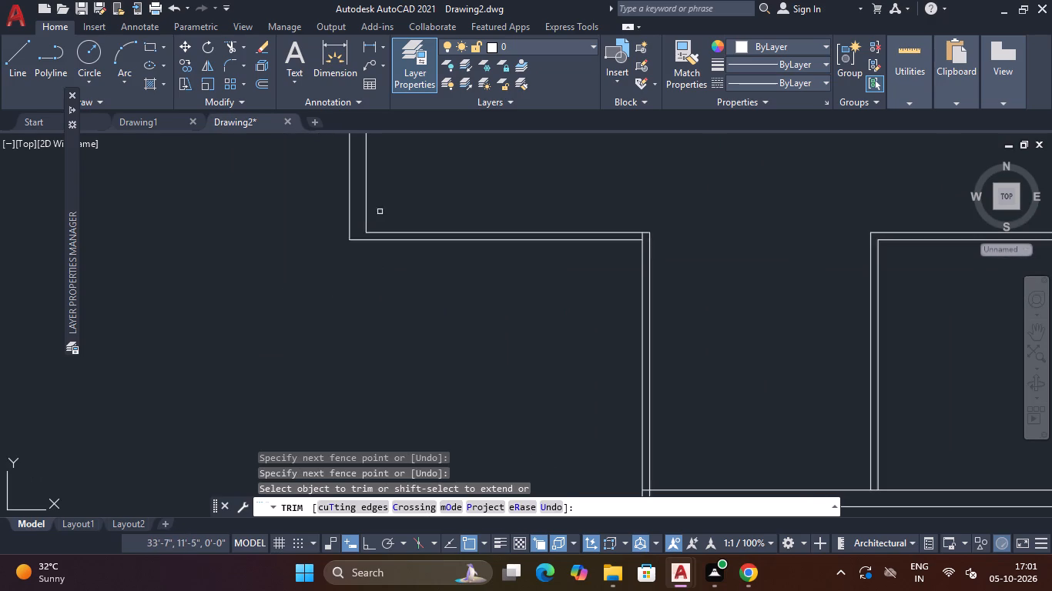
Trim the left outer wall's inner face between the two lines of the corridor's upper partition.
middle_drag(414, 175, 417, 338)
scroll(436, 292, down, 3)
scroll(422, 307, up, 3)
scroll(400, 248, up, 3)
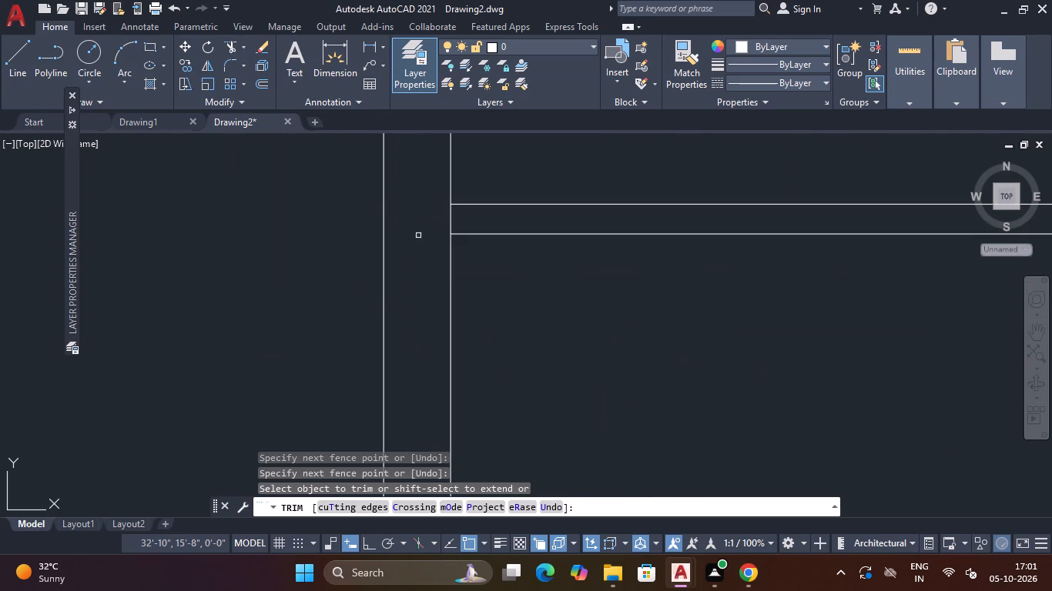
drag(426, 222, 468, 225)
scroll(470, 223, down, 5)
Trim the facing lines of both vertical partitions where the 4" partition between the two small upper rooms joins them.
middle_drag(522, 249, 514, 302)
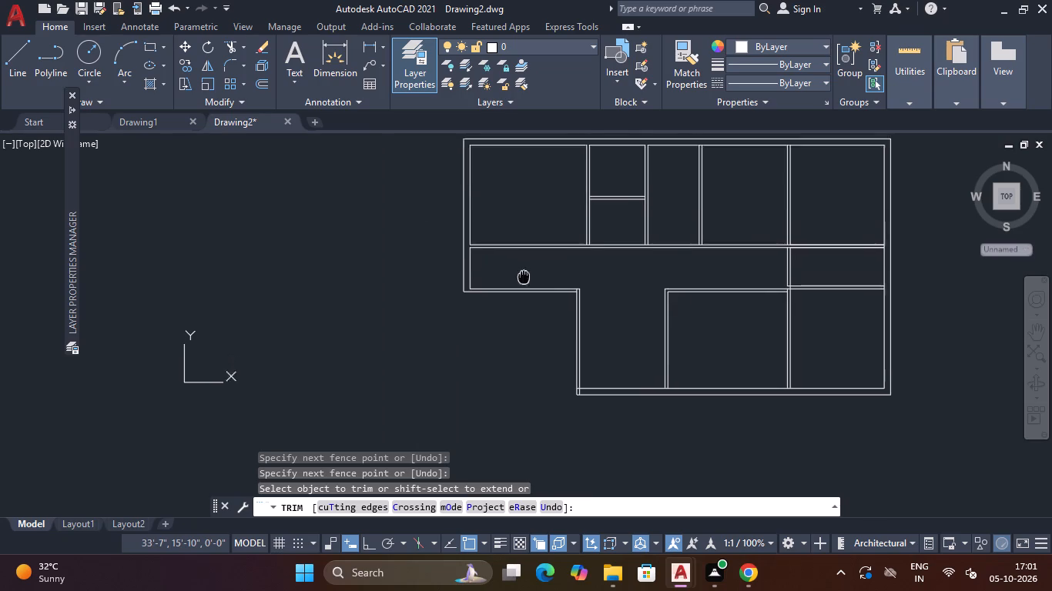
middle_drag(514, 302, 459, 466)
scroll(546, 425, up, 5)
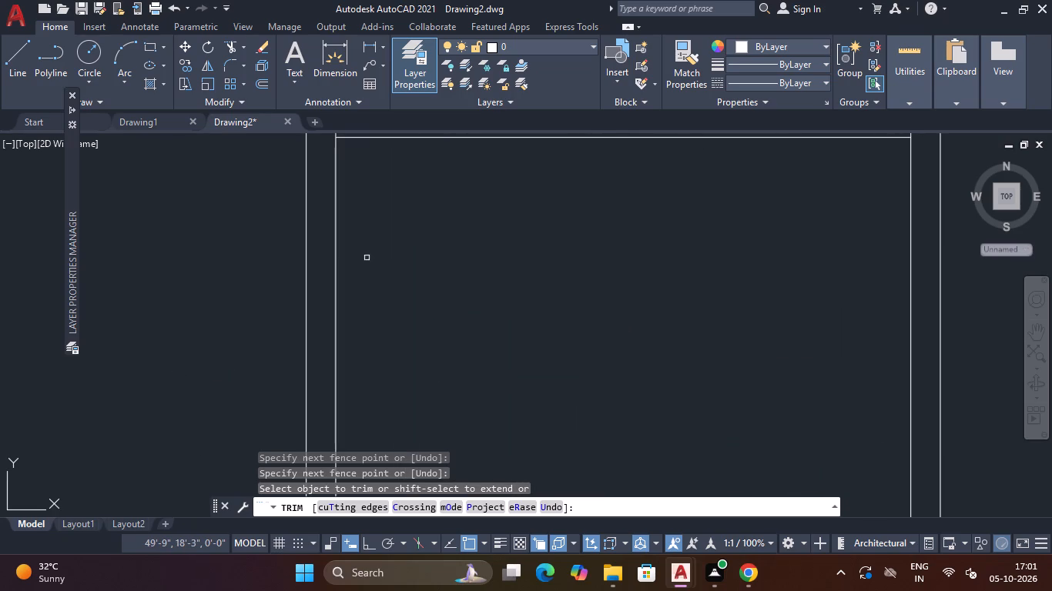
scroll(387, 259, down, 4)
scroll(383, 246, up, 4)
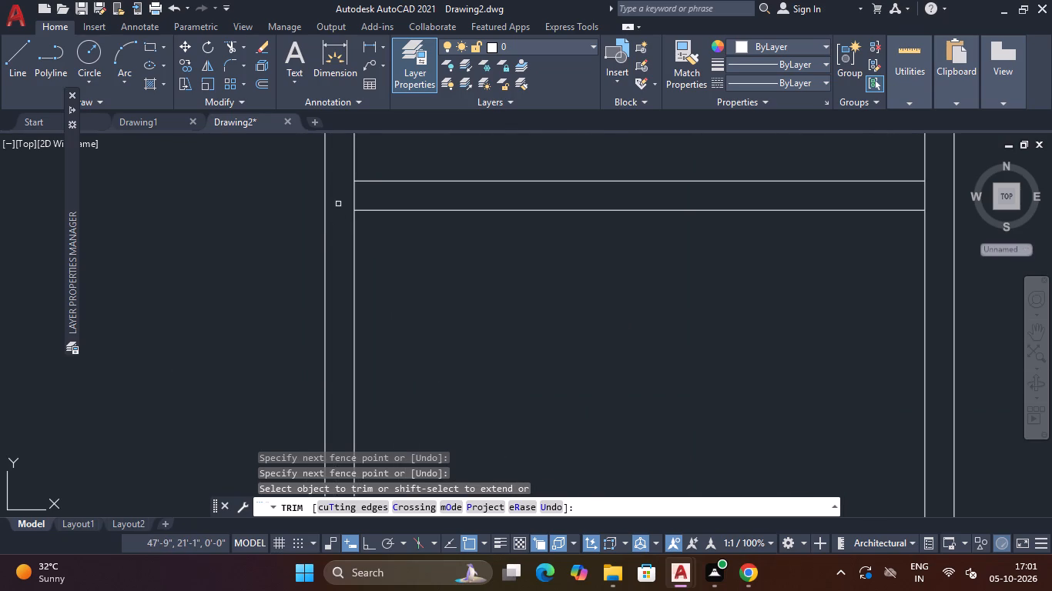
click(339, 203)
click(364, 202)
scroll(393, 225, down, 4)
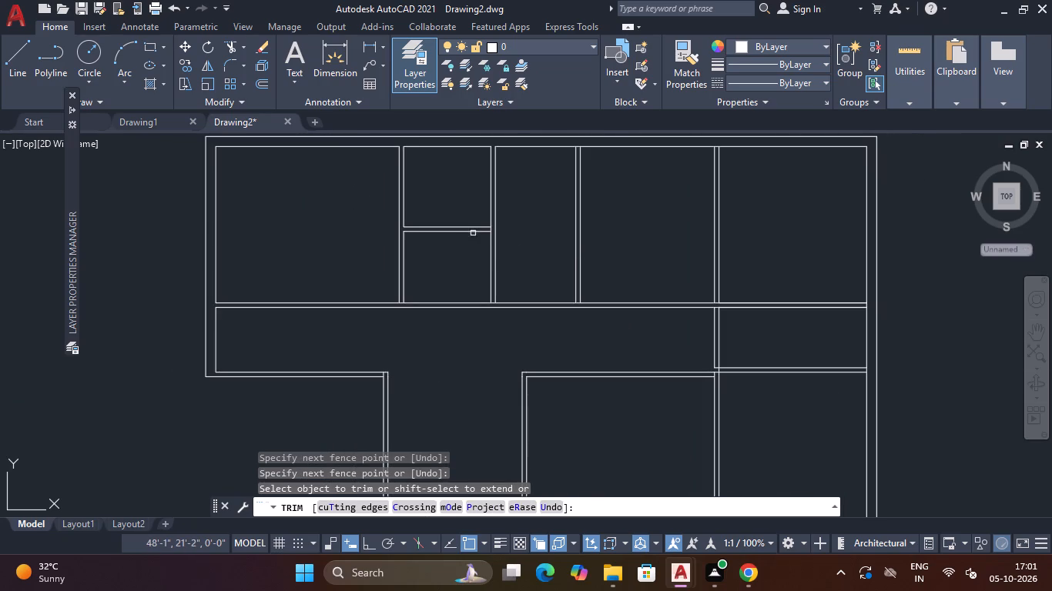
scroll(478, 219, up, 5)
click(591, 338)
click(541, 341)
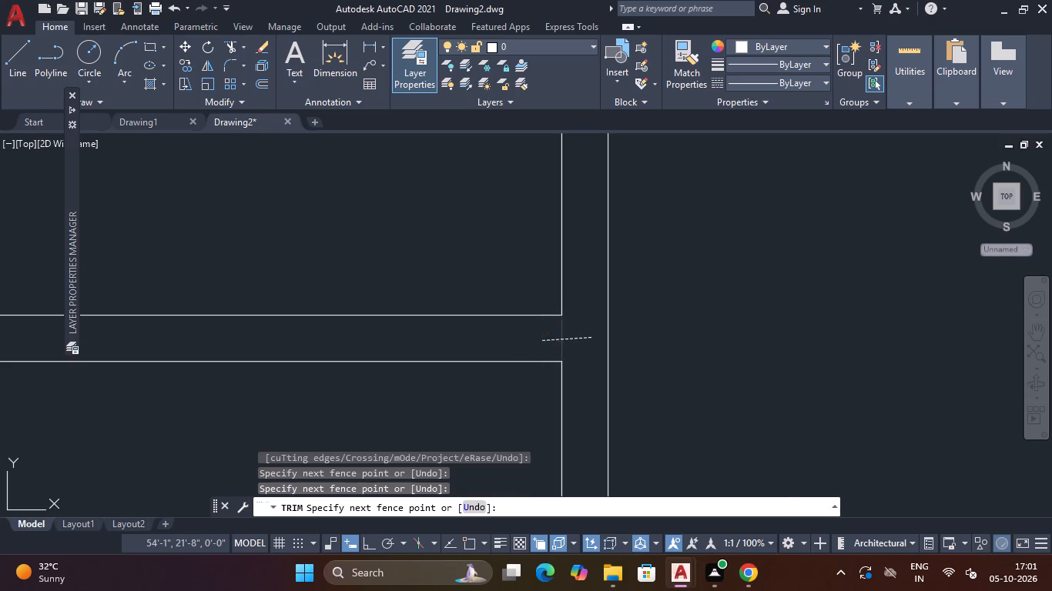
Trim the upper line of the corridor's upper partition where the first three vertical partitions from the west meet it.
scroll(559, 338, down, 5)
scroll(528, 434, up, 4)
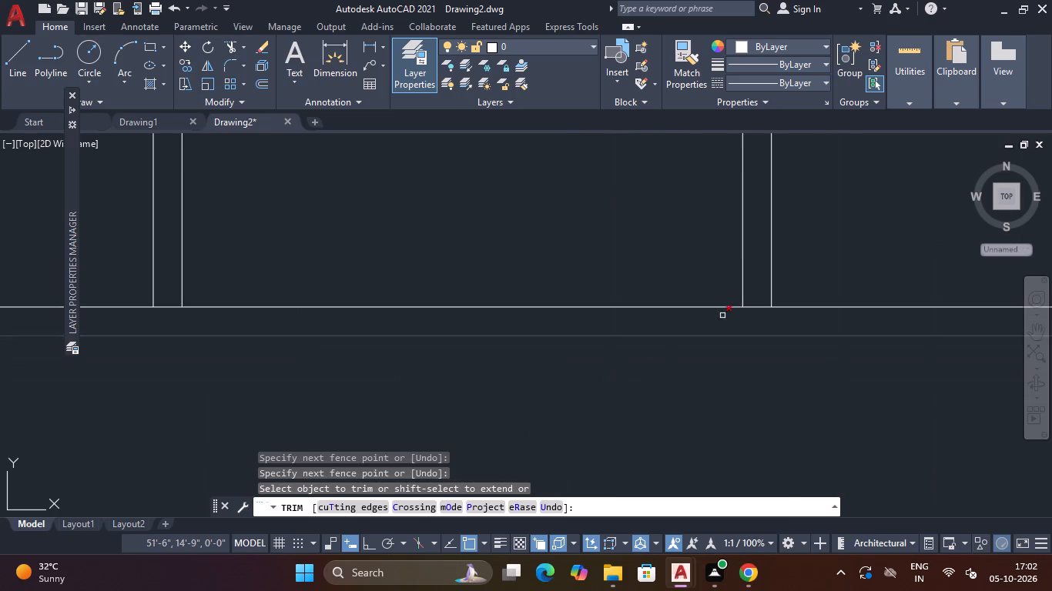
click(754, 323)
click(751, 298)
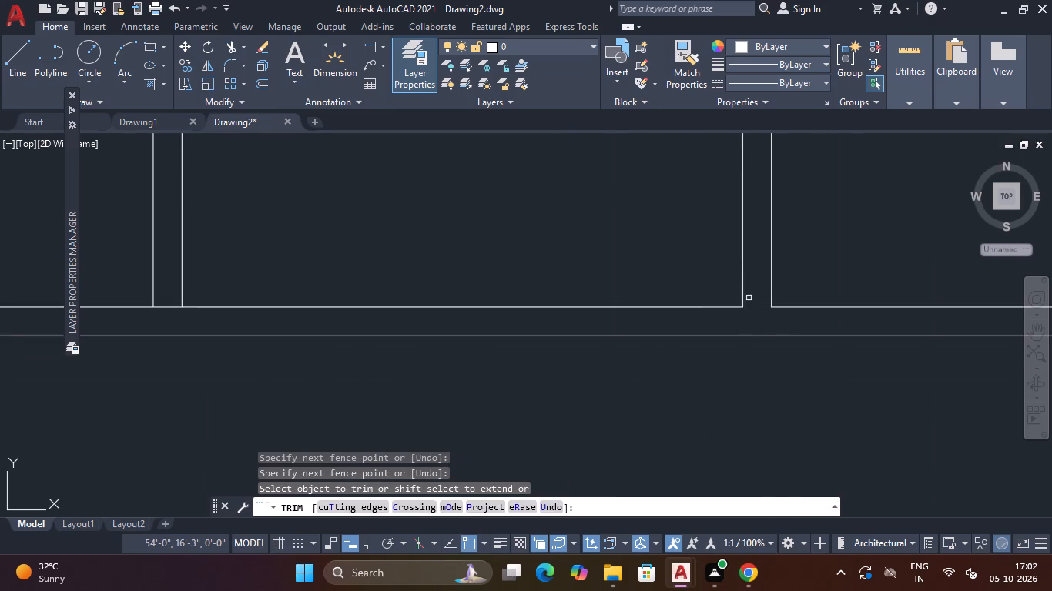
click(175, 322)
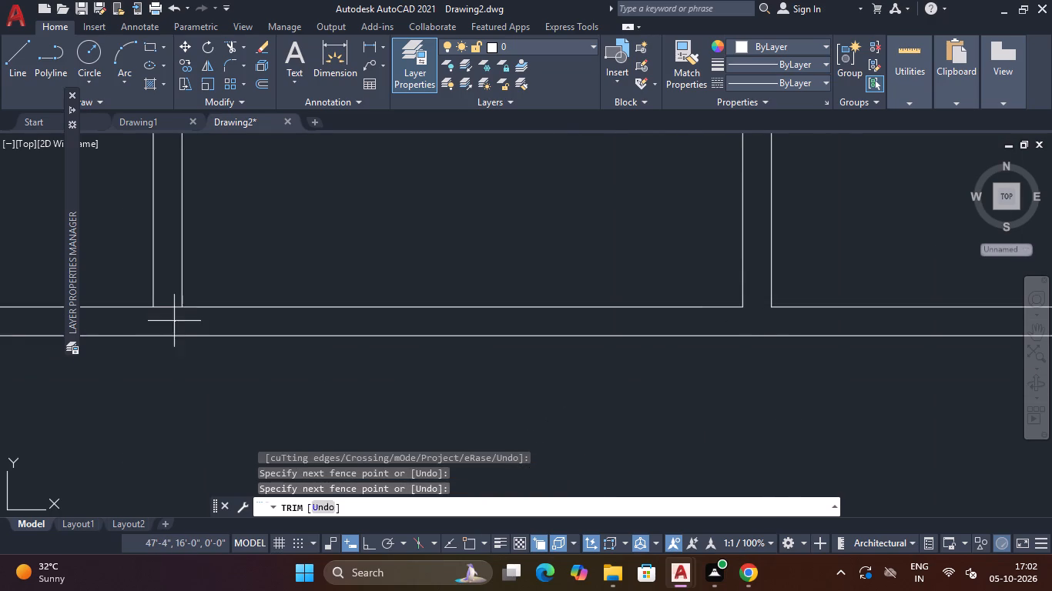
click(164, 292)
scroll(295, 301, down, 5)
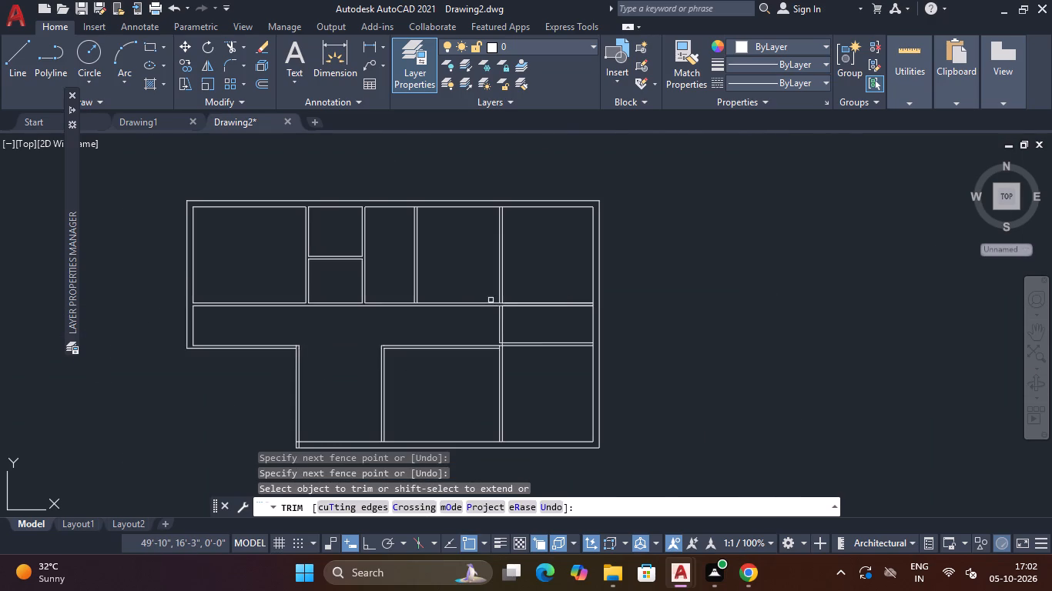
scroll(489, 301, up, 3)
scroll(173, 308, up, 2)
click(203, 311)
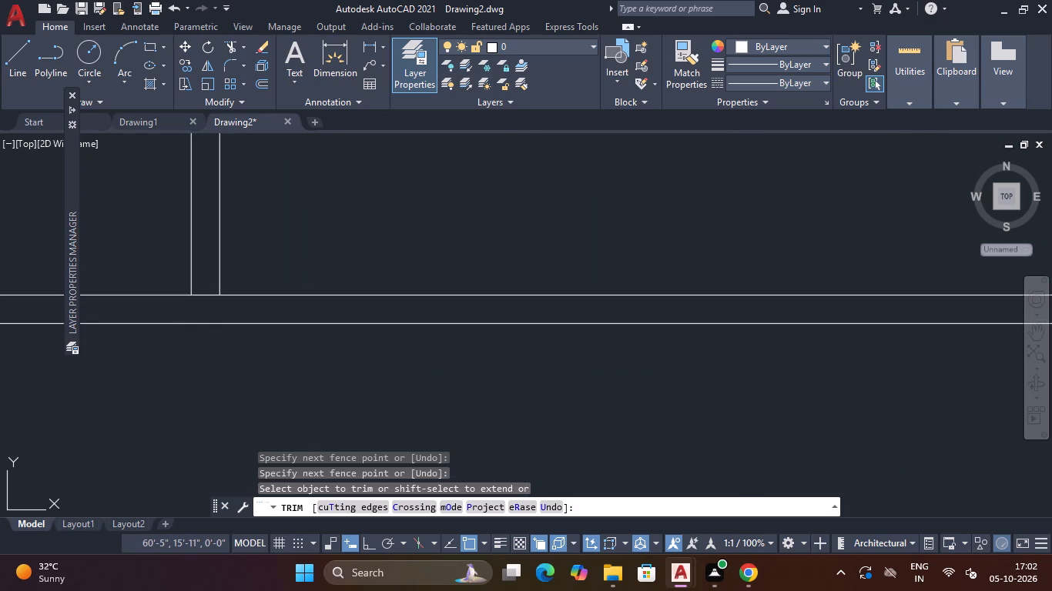
click(203, 282)
scroll(283, 289, down, 4)
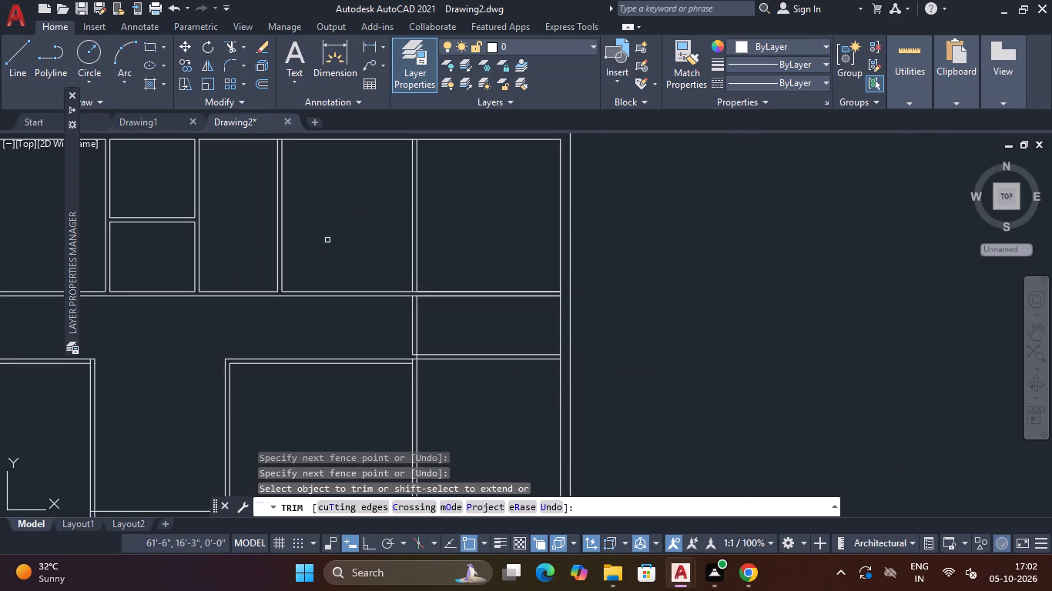
Trim the north outer wall's inner face where the third and fourth vertical partitions from the west meet it.
middle_drag(327, 245, 334, 319)
scroll(283, 231, up, 4)
scroll(281, 215, down, 4)
scroll(284, 207, up, 3)
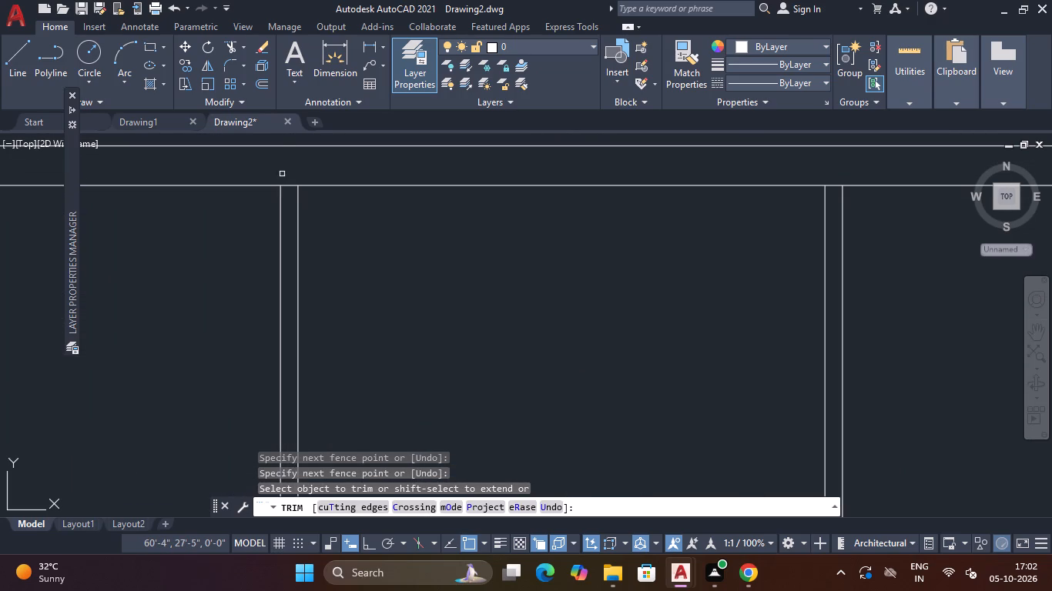
click(282, 174)
click(286, 191)
scroll(395, 220, down, 4)
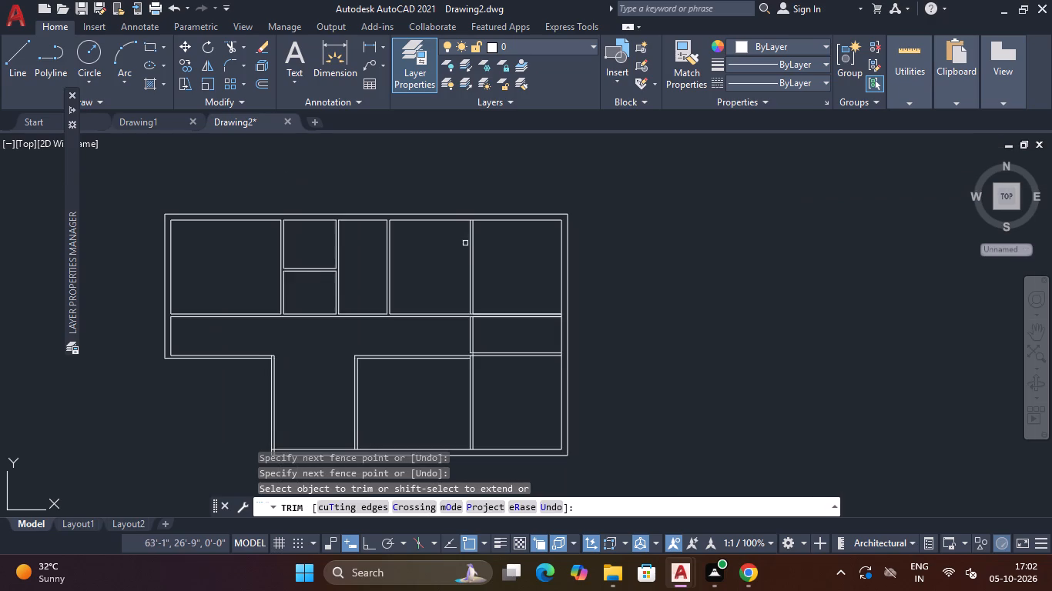
middle_drag(467, 243, 409, 261)
scroll(411, 240, up, 5)
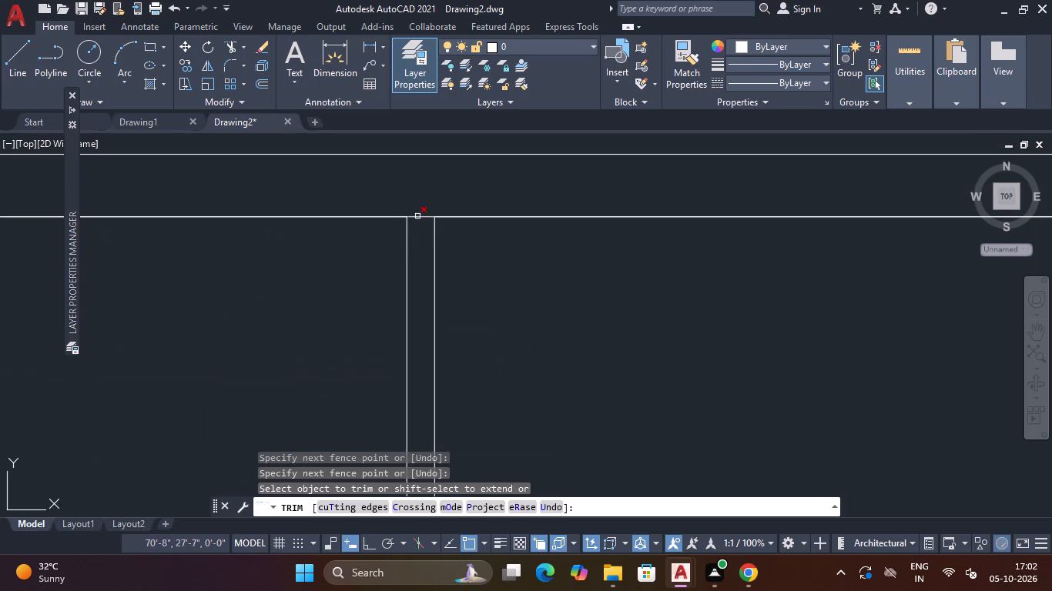
click(418, 216)
scroll(417, 254, down, 6)
Trim both lines of the corridor's upper partition inside its crossing with the fourth vertical partition from the west.
middle_drag(455, 339, 471, 230)
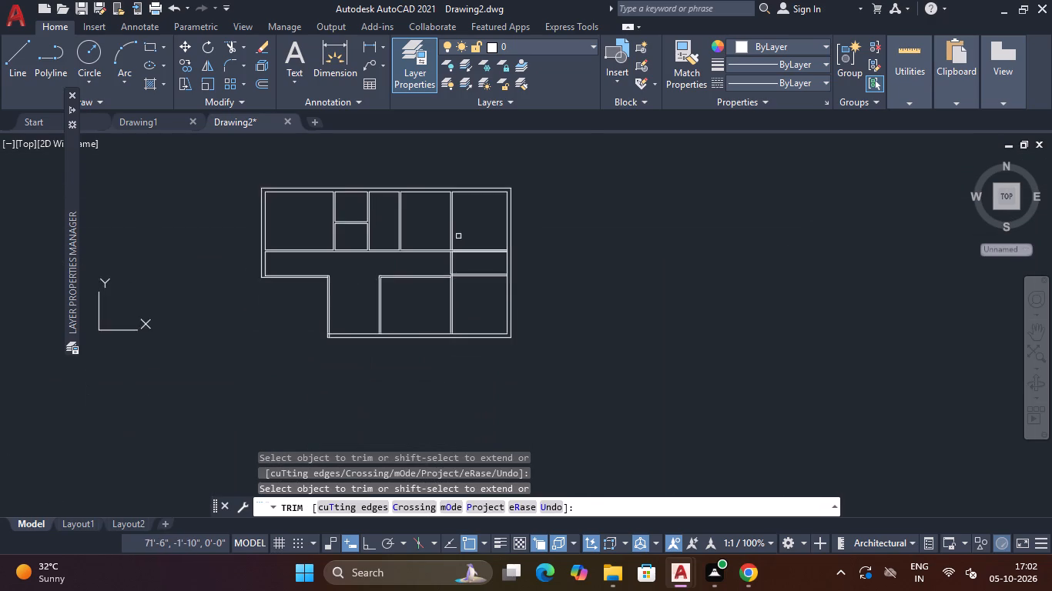
scroll(458, 236, up, 4)
scroll(406, 335, up, 3)
drag(396, 267, 408, 350)
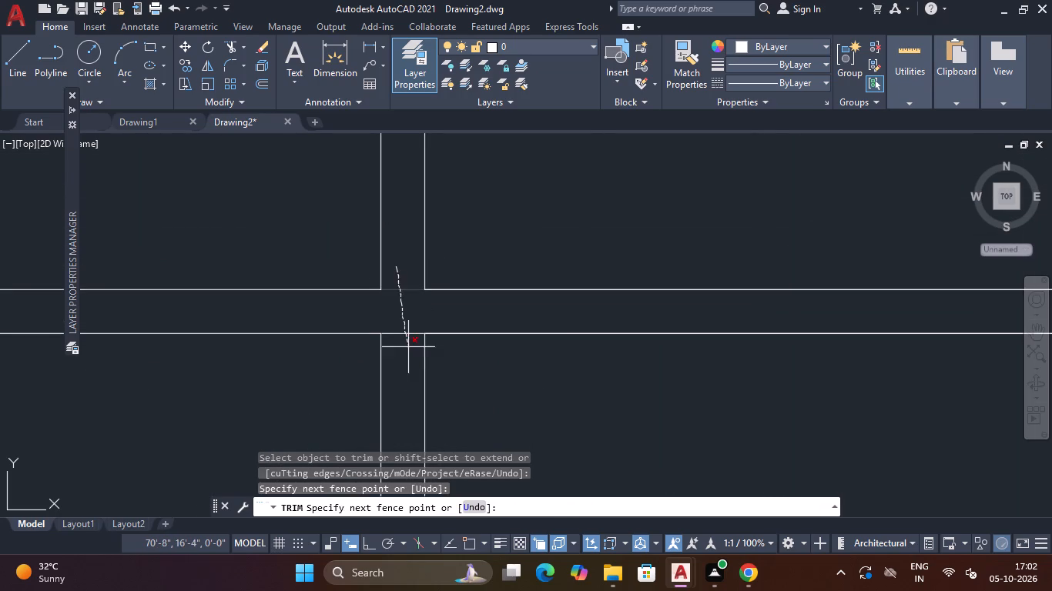
drag(408, 350, 412, 386)
scroll(420, 359, down, 6)
Trim the east outer wall's inner face between the two lines of the corridor's upper partition.
scroll(499, 358, up, 6)
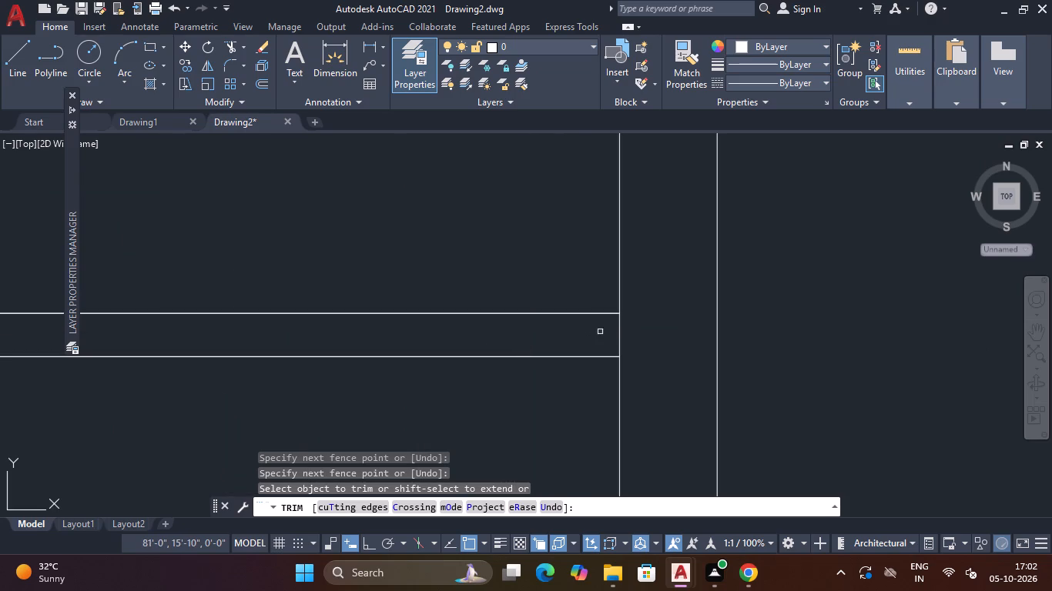
drag(638, 325, 605, 334)
scroll(605, 334, down, 5)
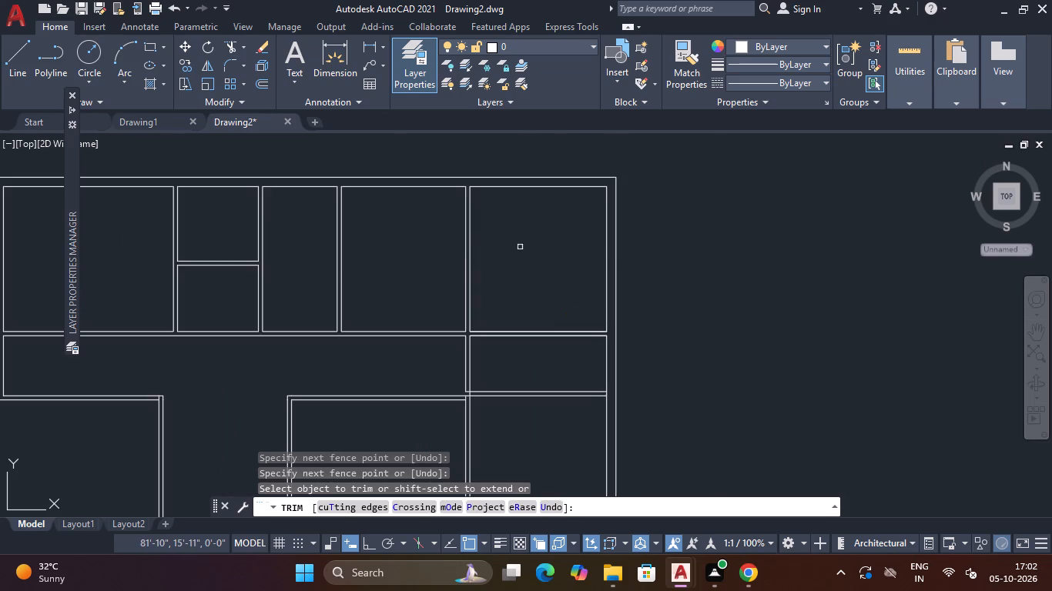
Trim the overlapping lines where the corridor's lower partition crosses the fourth vertical partition, opening the junction on both sides.
middle_drag(532, 440, 558, 342)
scroll(473, 289, up, 2)
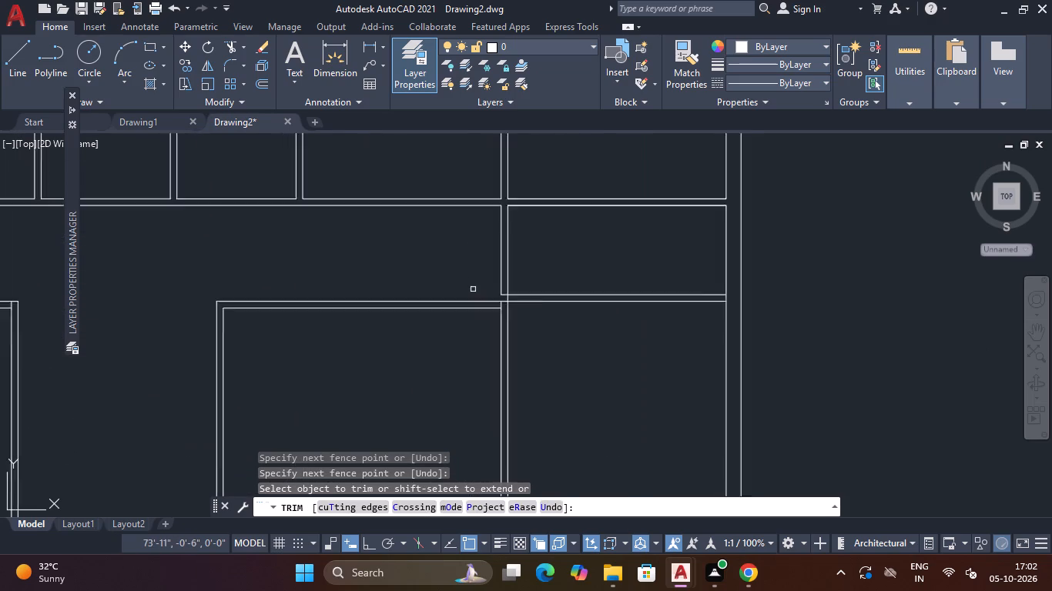
scroll(473, 289, up, 4)
drag(846, 352, 789, 334)
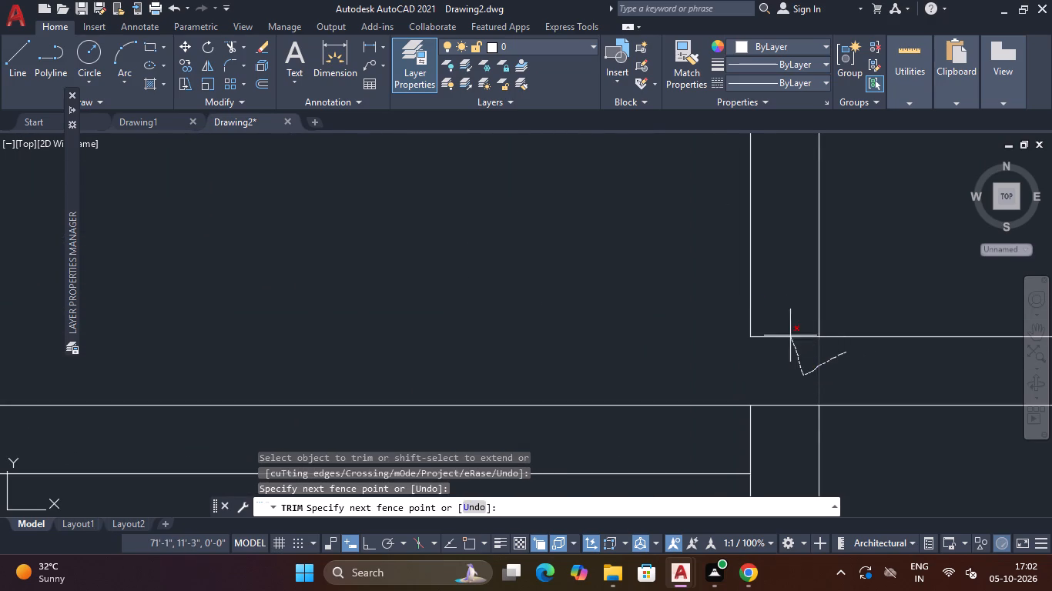
drag(789, 334, 802, 430)
scroll(803, 430, down, 6)
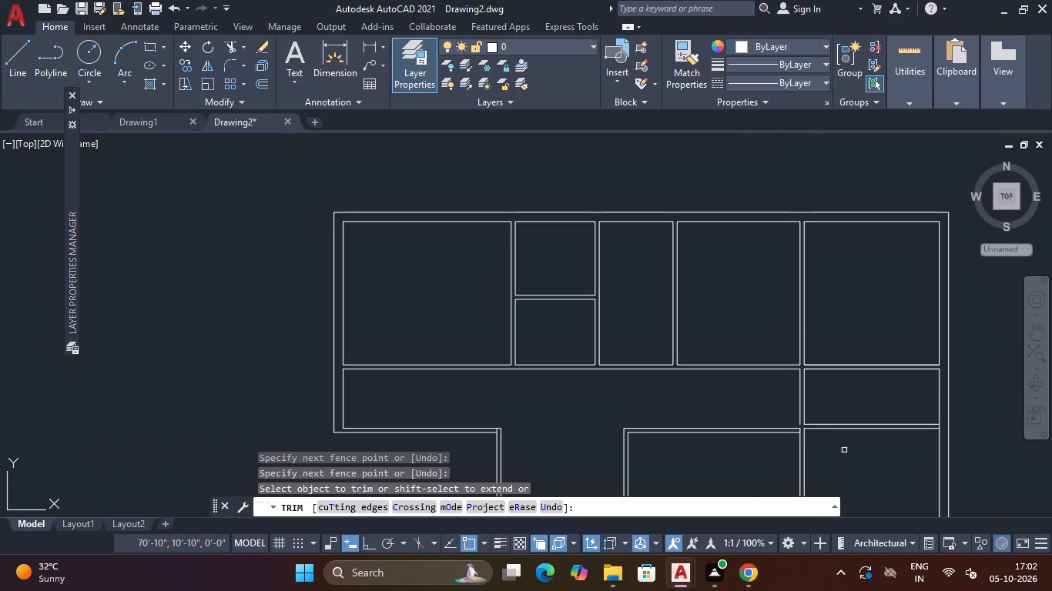
middle_drag(844, 450, 819, 366)
scroll(776, 356, up, 5)
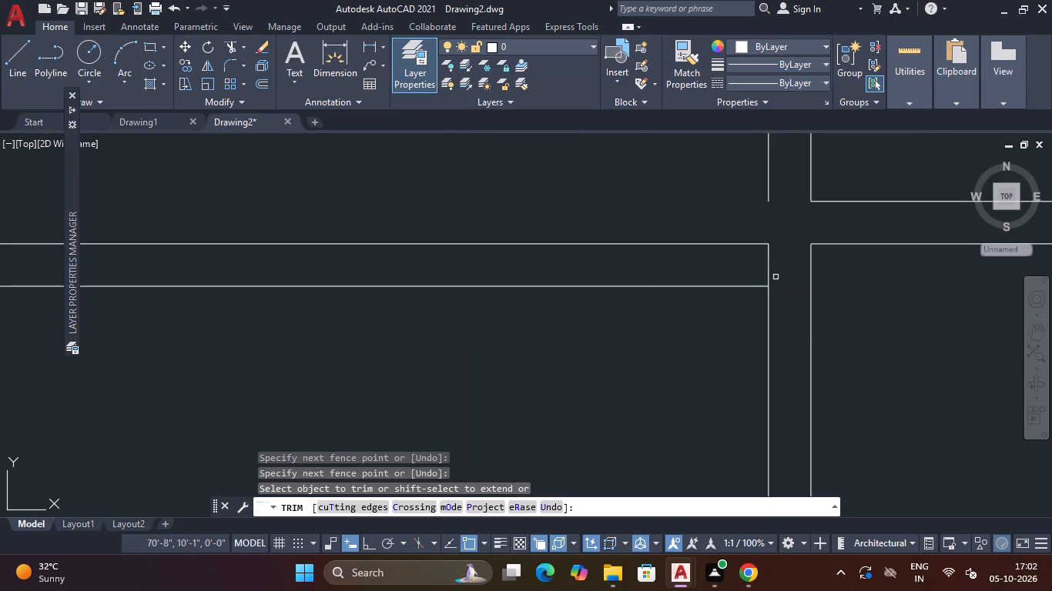
drag(779, 271, 729, 276)
scroll(729, 277, down, 4)
Trim the south outer wall's inner face where the two lower vertical partitions meet it.
middle_drag(635, 329, 950, 315)
scroll(951, 315, down, 2)
scroll(843, 386, up, 5)
middle_drag(892, 406, 531, 391)
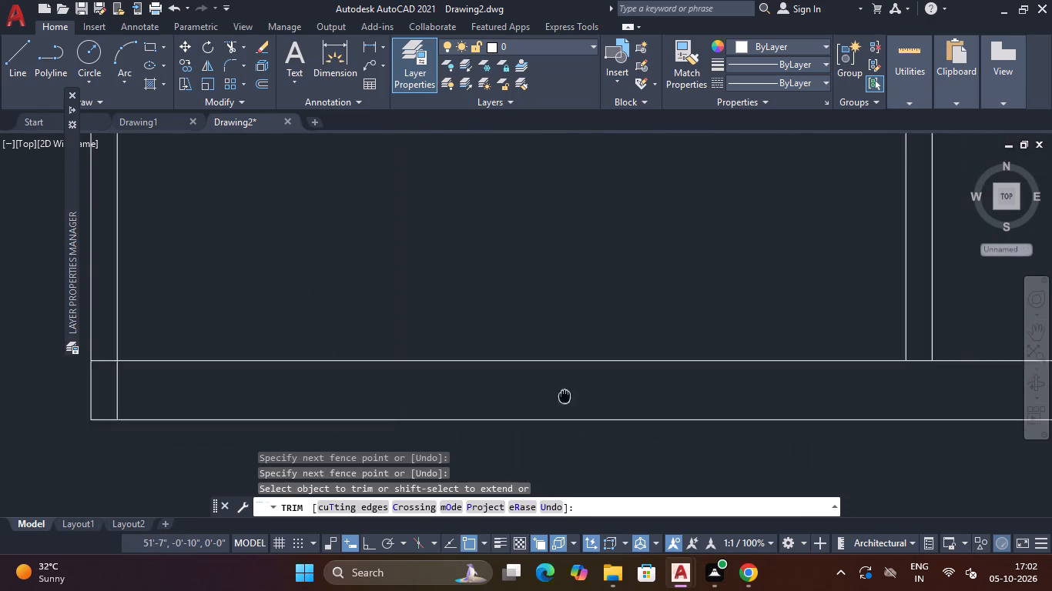
middle_drag(531, 391, 506, 387)
scroll(508, 385, down, 3)
scroll(669, 394, down, 3)
scroll(699, 408, up, 2)
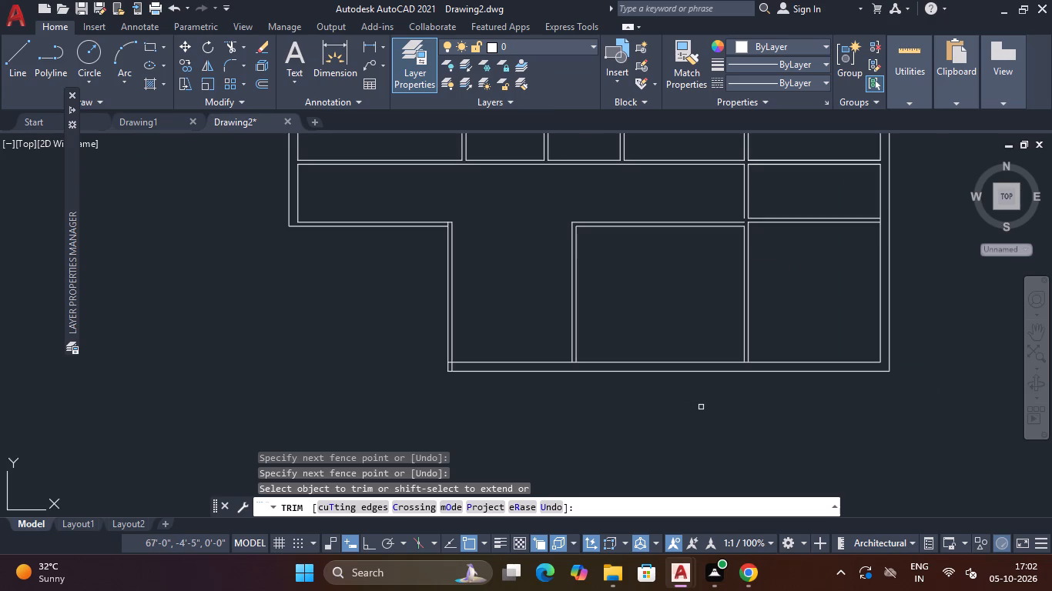
scroll(705, 366, up, 3)
scroll(861, 393, up, 2)
drag(852, 383, 825, 327)
scroll(705, 418, down, 3)
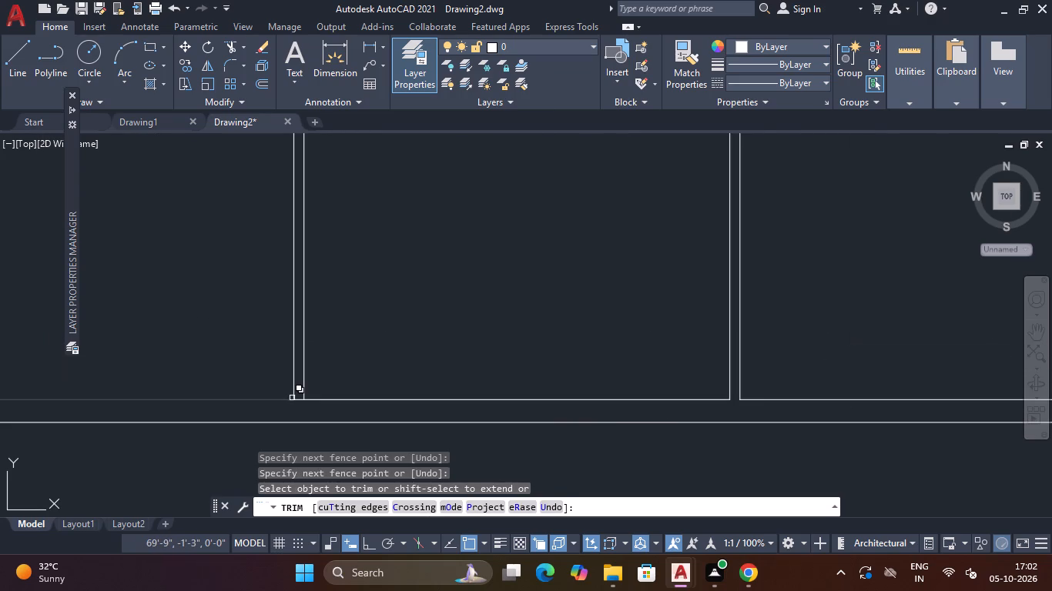
scroll(293, 398, up, 5)
drag(325, 445, 331, 370)
scroll(331, 370, down, 5)
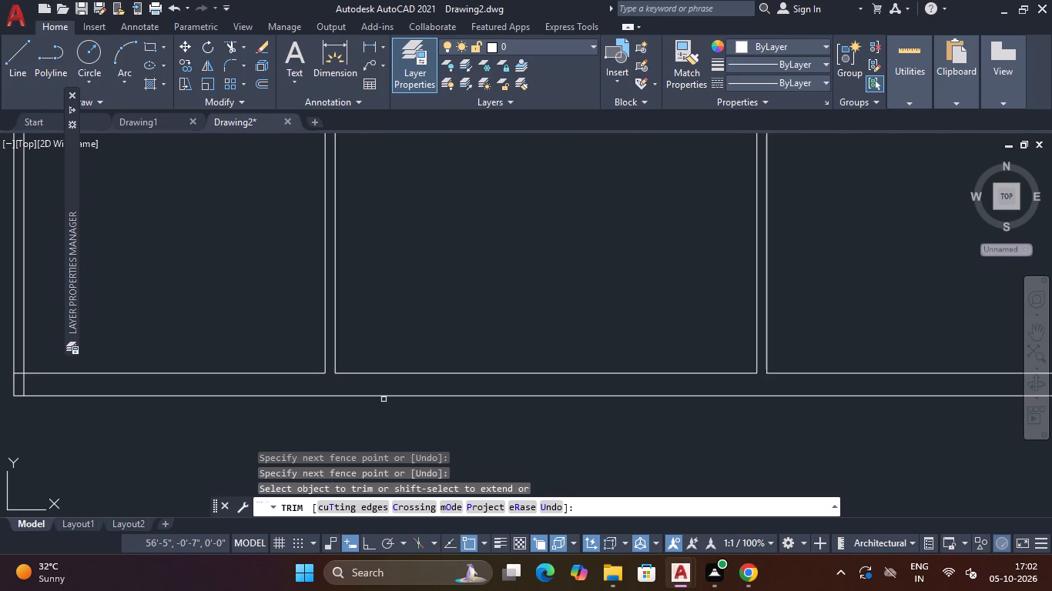
Trim the overlapping inner line ends at the building's bottom corner beside the cut-out, leaving a clean corner.
middle_drag(385, 399, 769, 332)
scroll(391, 311, up, 6)
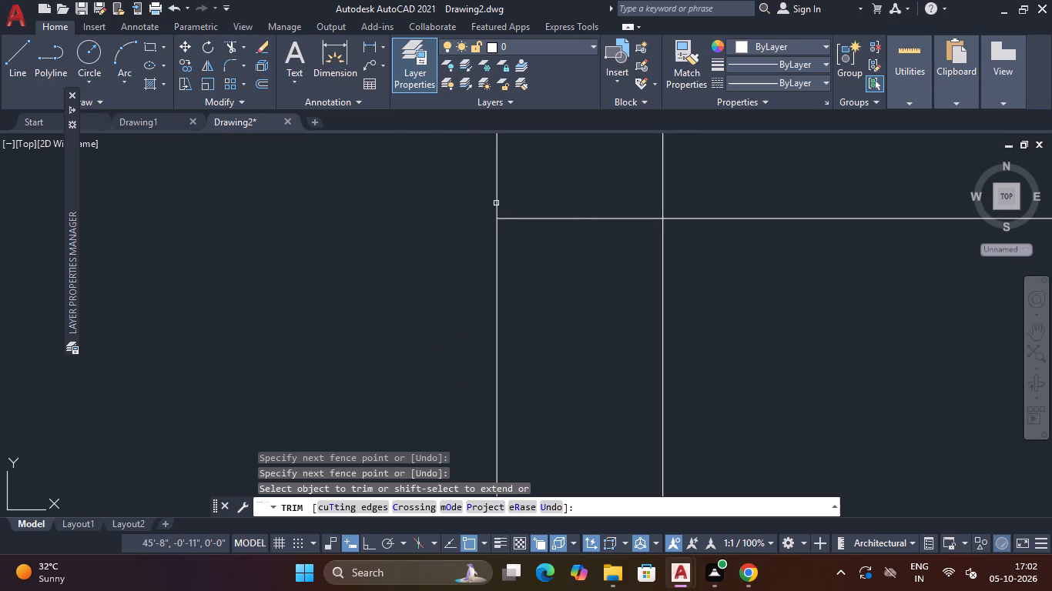
drag(531, 182, 692, 296)
scroll(698, 295, down, 11)
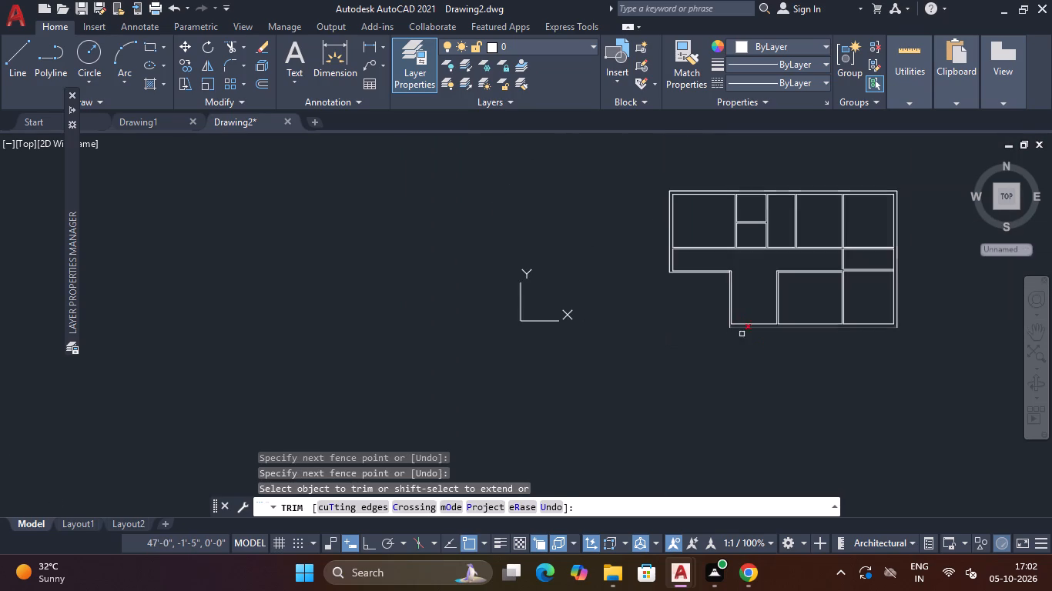
Trim the cut-out's vertical wall line where it runs through the thickness of the horizontal wall at the inside corner.
middle_drag(772, 399, 698, 409)
scroll(591, 266, up, 6)
scroll(685, 318, down, 4)
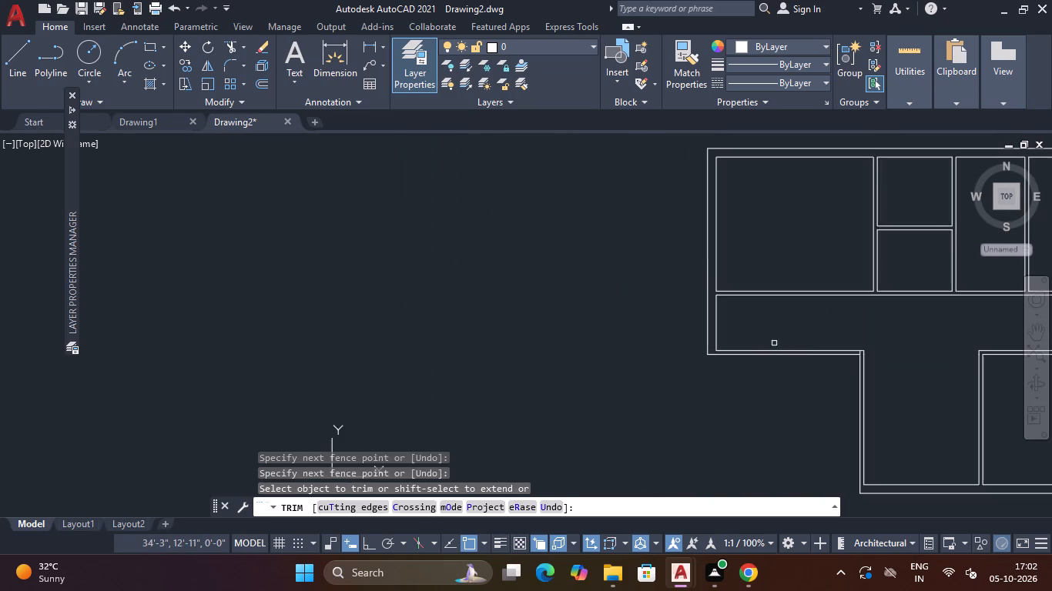
scroll(806, 352, up, 3)
scroll(806, 352, down, 4)
scroll(858, 349, up, 7)
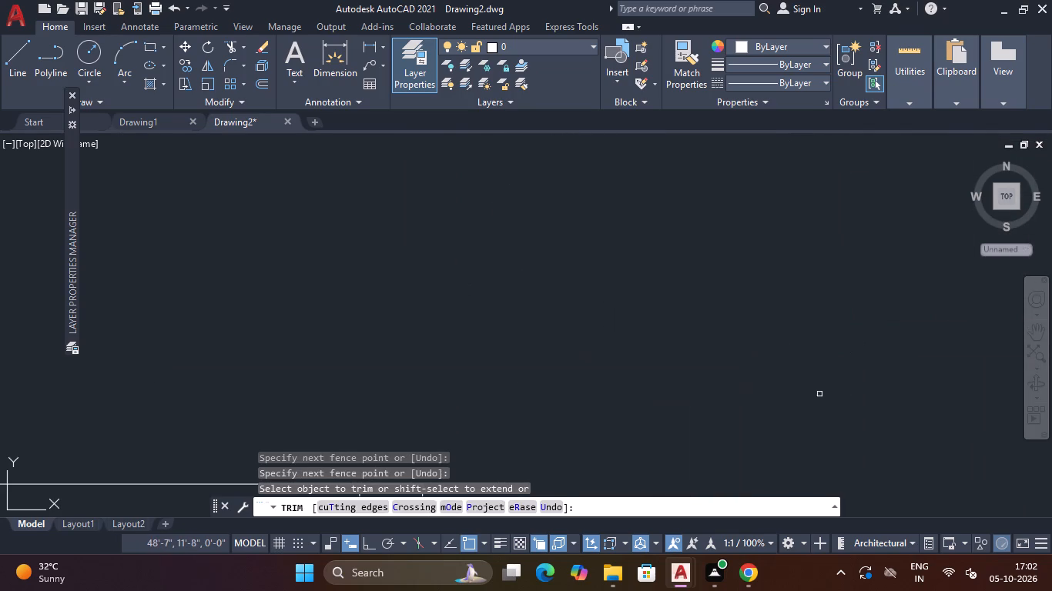
middle_drag(801, 392, 824, 225)
drag(305, 335, 405, 338)
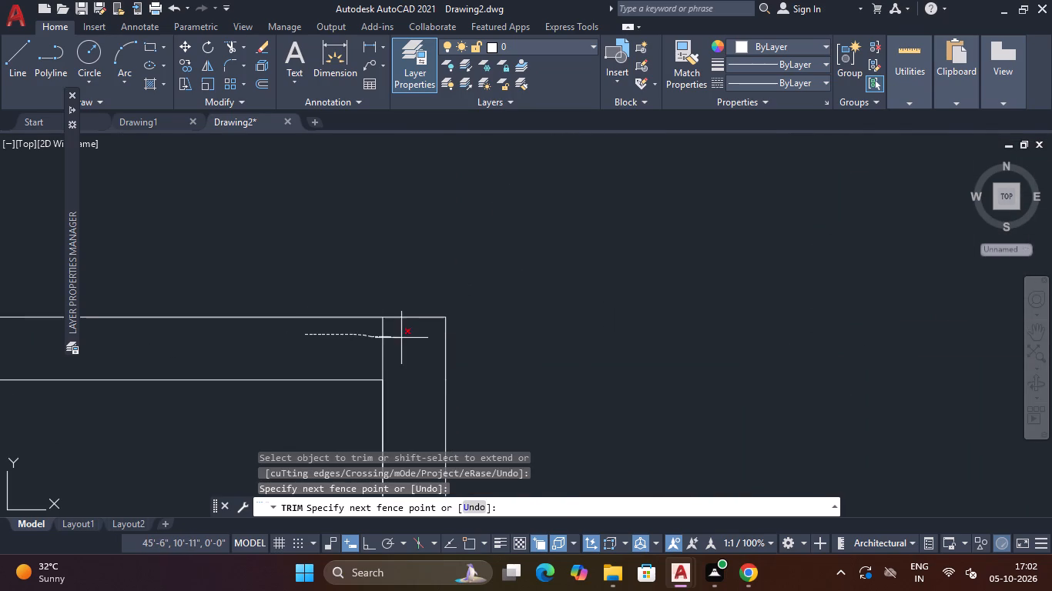
drag(405, 338, 406, 338)
scroll(407, 338, down, 6)
scroll(498, 390, down, 3)
scroll(646, 416, up, 6)
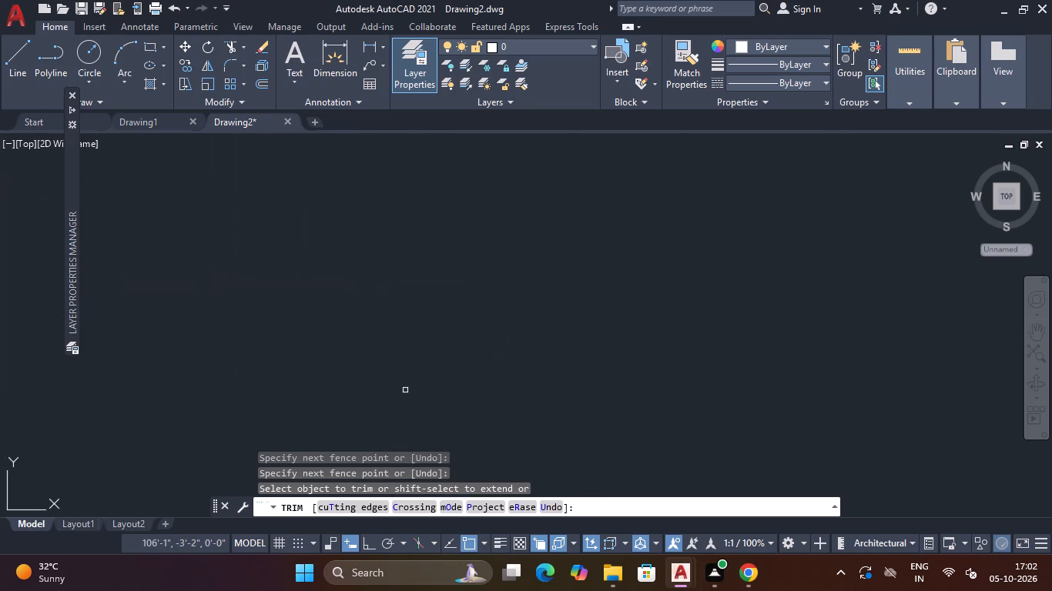
Trim the east outer wall's inner face between the two lines of the corridor's lower partition and finish trimming.
scroll(404, 390, down, 5)
middle_drag(420, 368, 487, 344)
scroll(397, 330, up, 3)
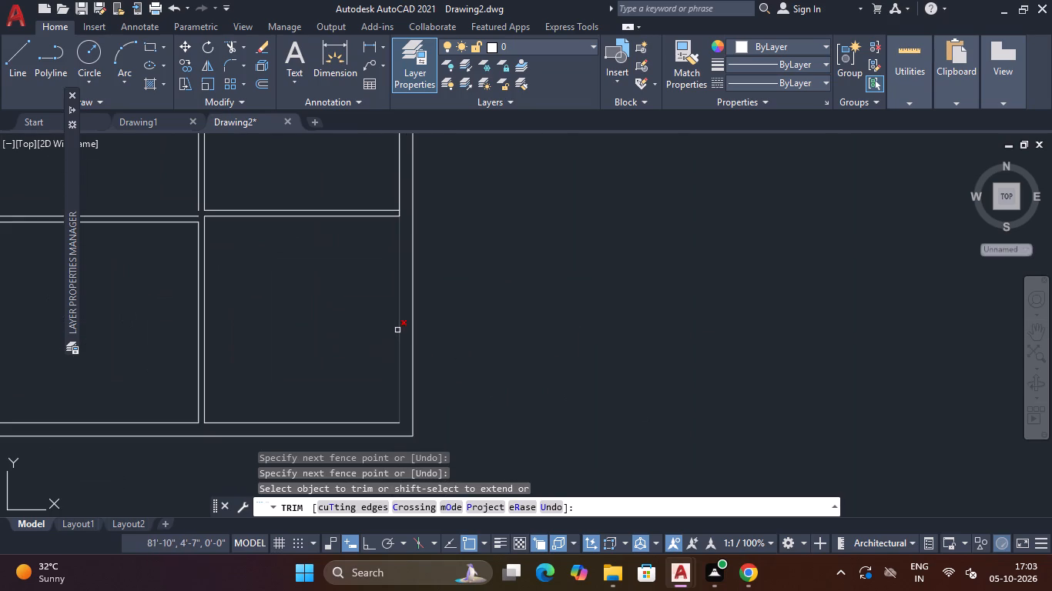
middle_drag(463, 253, 547, 412)
scroll(494, 368, up, 2)
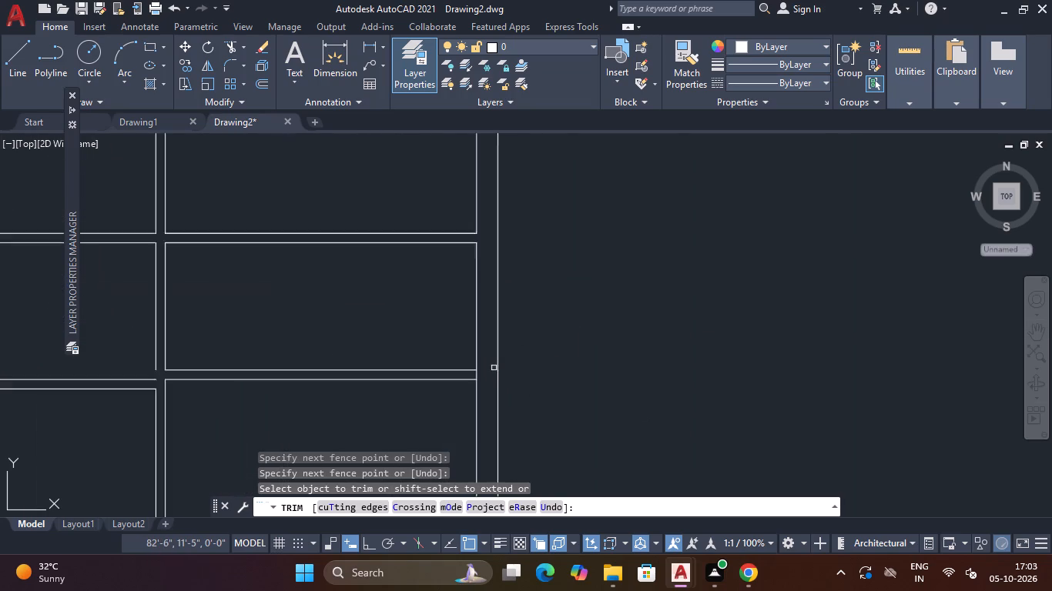
scroll(494, 368, up, 3)
drag(430, 422, 315, 418)
scroll(342, 404, down, 3)
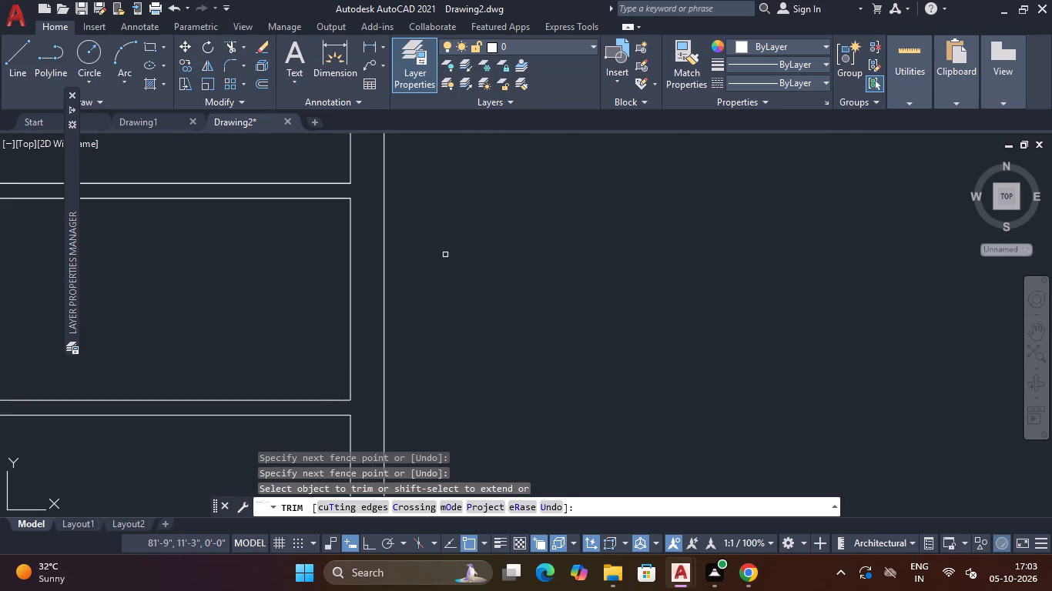
middle_drag(447, 255, 514, 358)
scroll(548, 356, down, 4)
scroll(461, 386, up, 2)
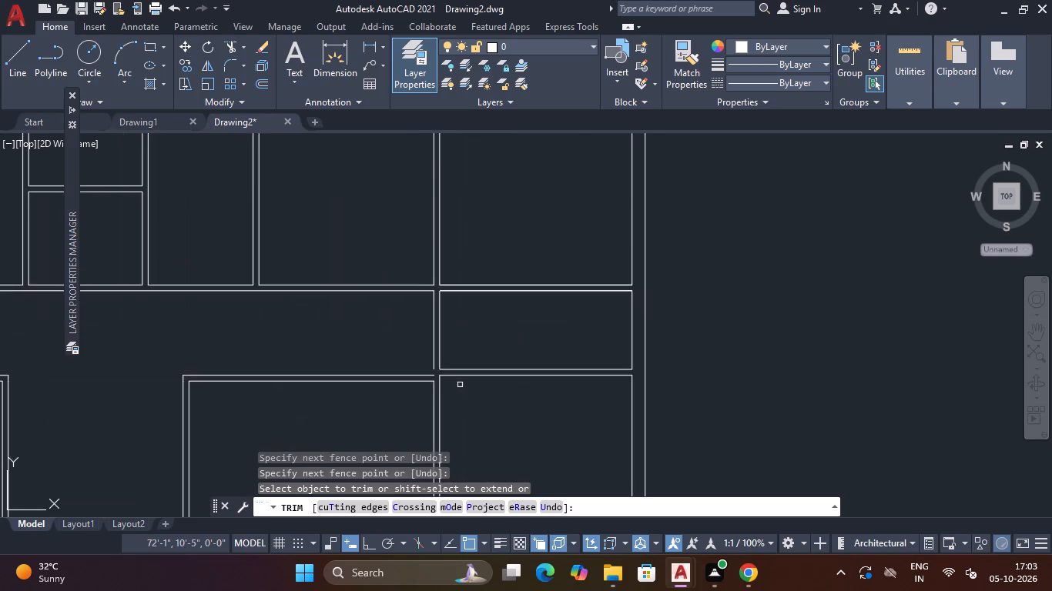
scroll(460, 385, up, 1)
key(Escape)
key(Escape)
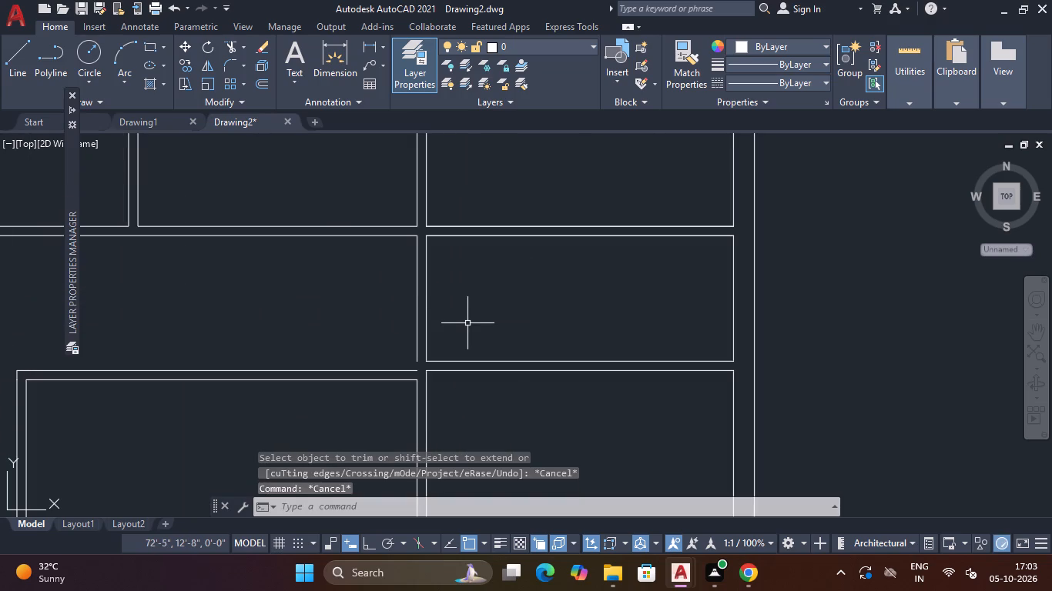
Draw a 4" vertical line closing the gap in the fourth vertical partition's west face at the corridor's lower partition.
text(L)
key(space)
scroll(428, 359, up, 3)
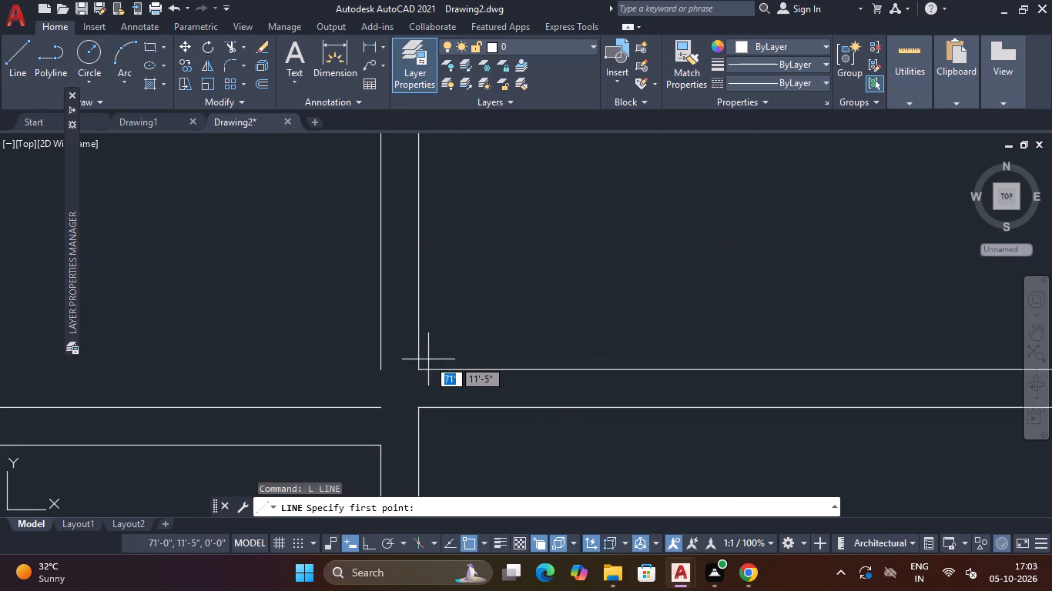
click(380, 371)
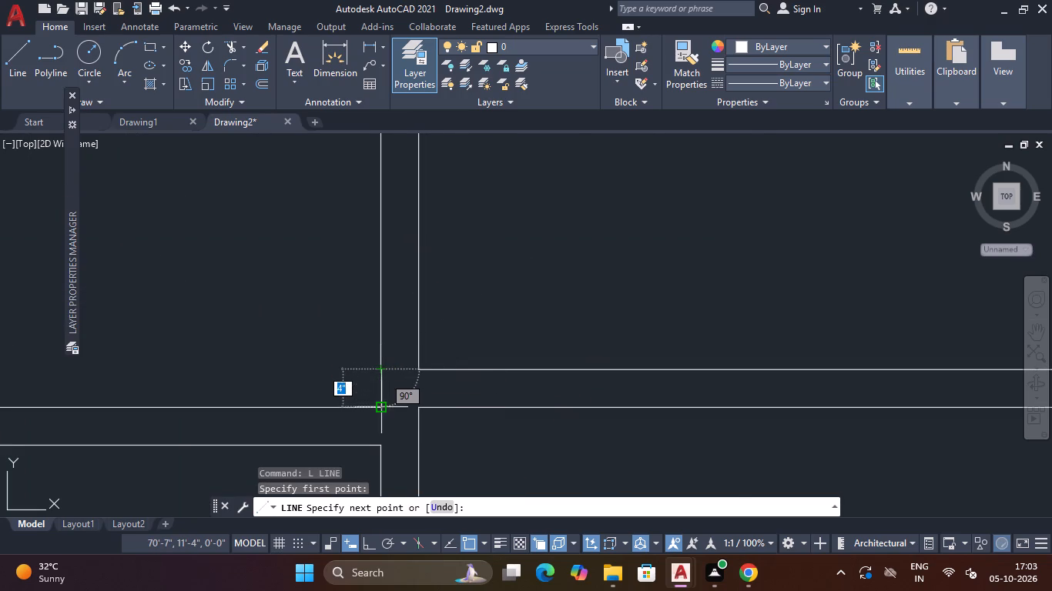
click(379, 412)
key(Escape)
Place two Door - Imperial sample blocks in the empty space east of the floor plan.
scroll(376, 404, down, 4)
scroll(282, 380, down, 2)
middle_drag(282, 379, 443, 343)
scroll(327, 302, up, 2)
scroll(333, 306, down, 3)
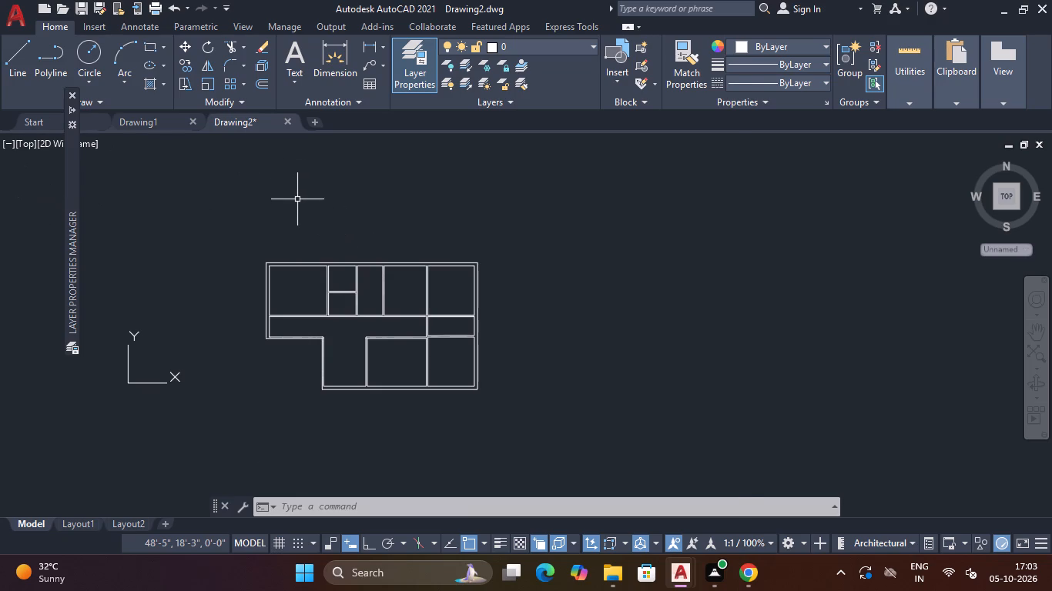
key(ctrl+3)
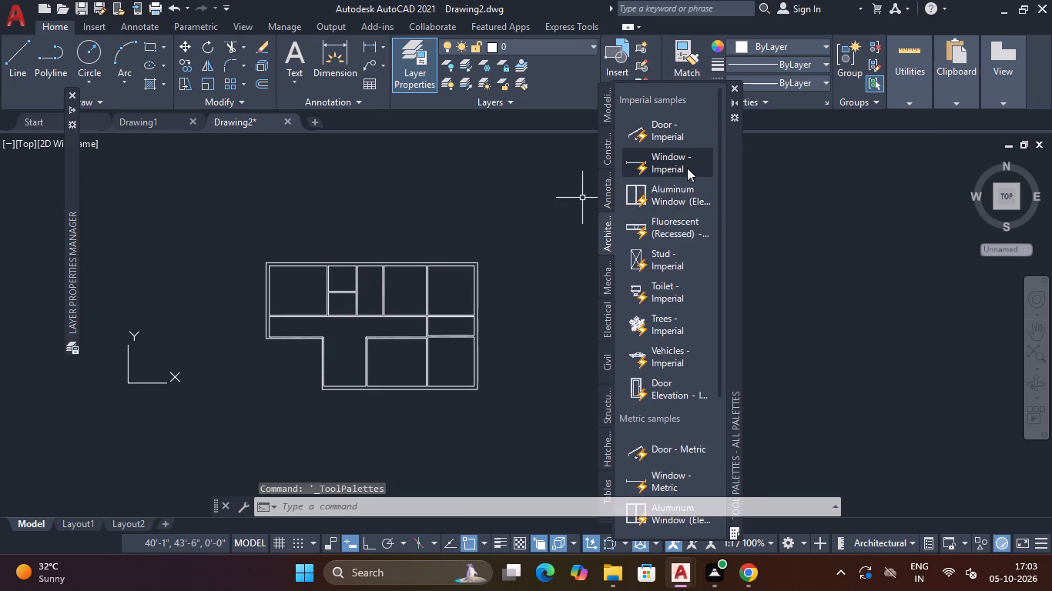
drag(676, 134, 819, 212)
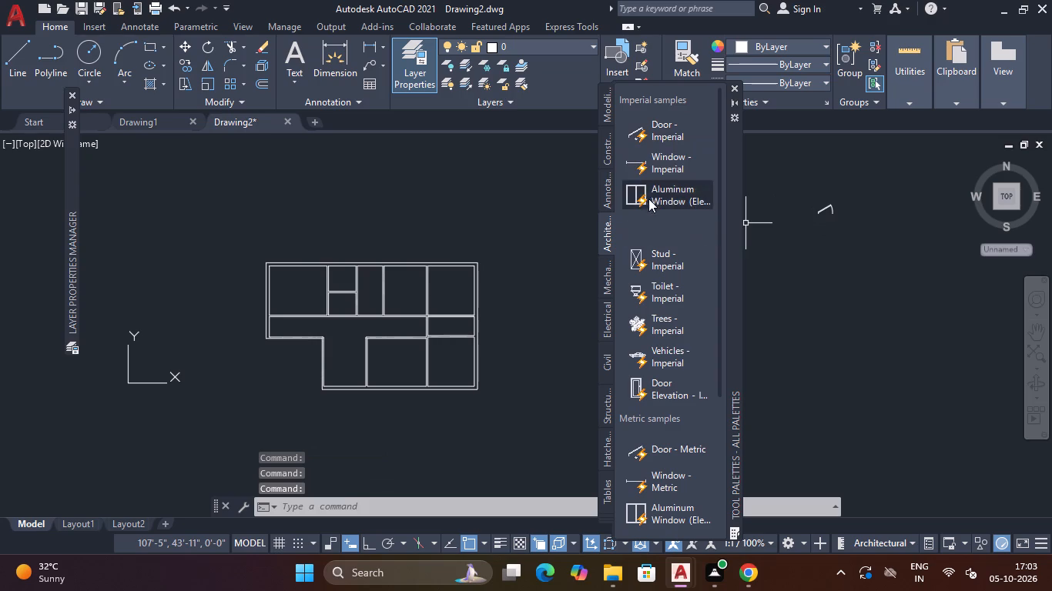
drag(658, 138, 816, 173)
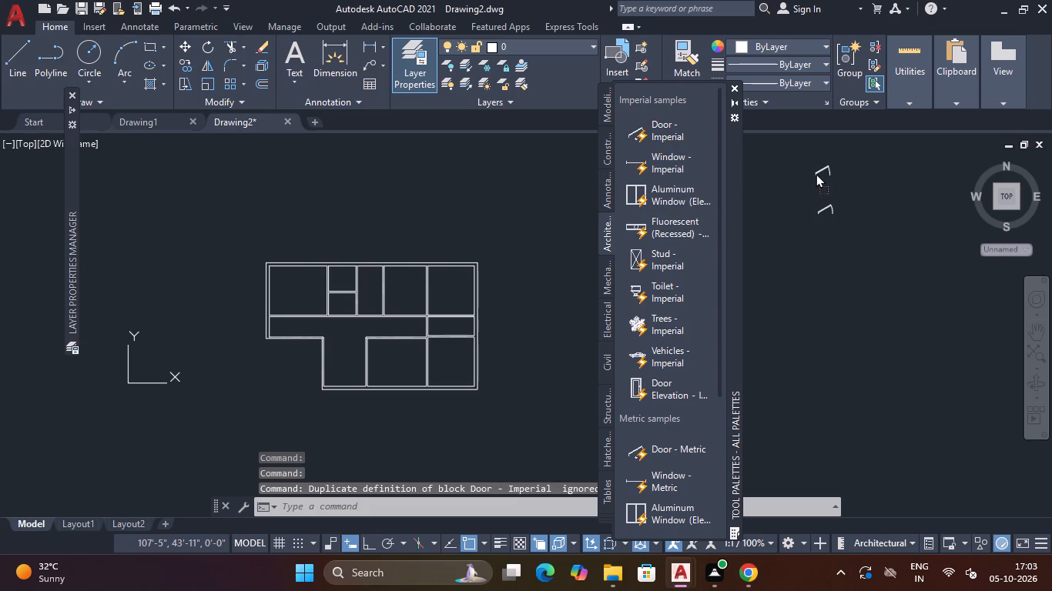
drag(816, 173, 812, 172)
click(730, 84)
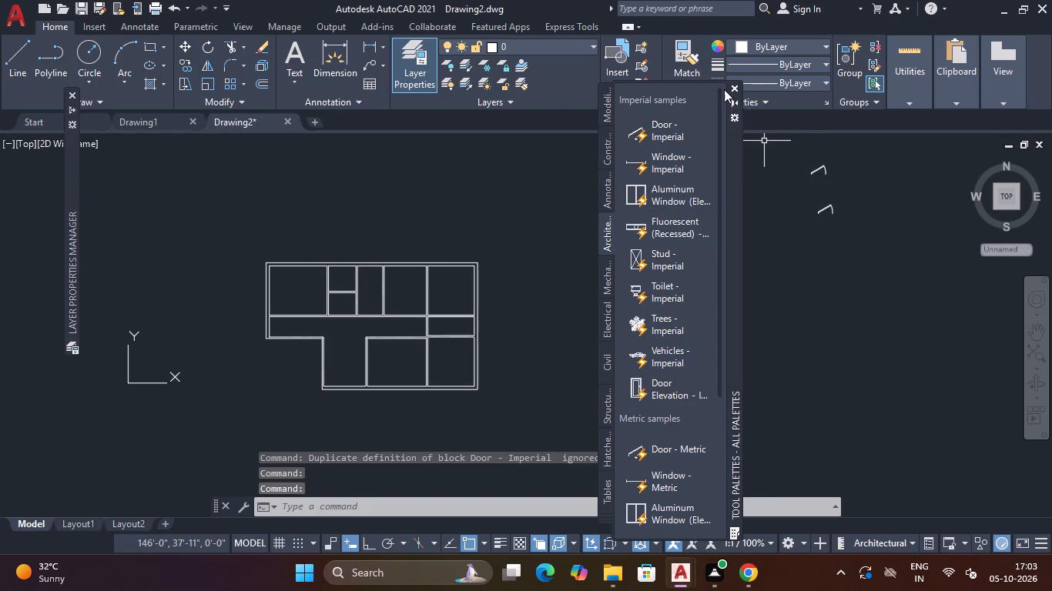
Draw a 3'6" horizontal reference line with Ortho on, just below the upper door block.
middle_drag(718, 134, 611, 191)
scroll(718, 247, up, 4)
middle_drag(719, 239, 695, 307)
scroll(695, 307, down, 2)
key(Escape)
text(L)
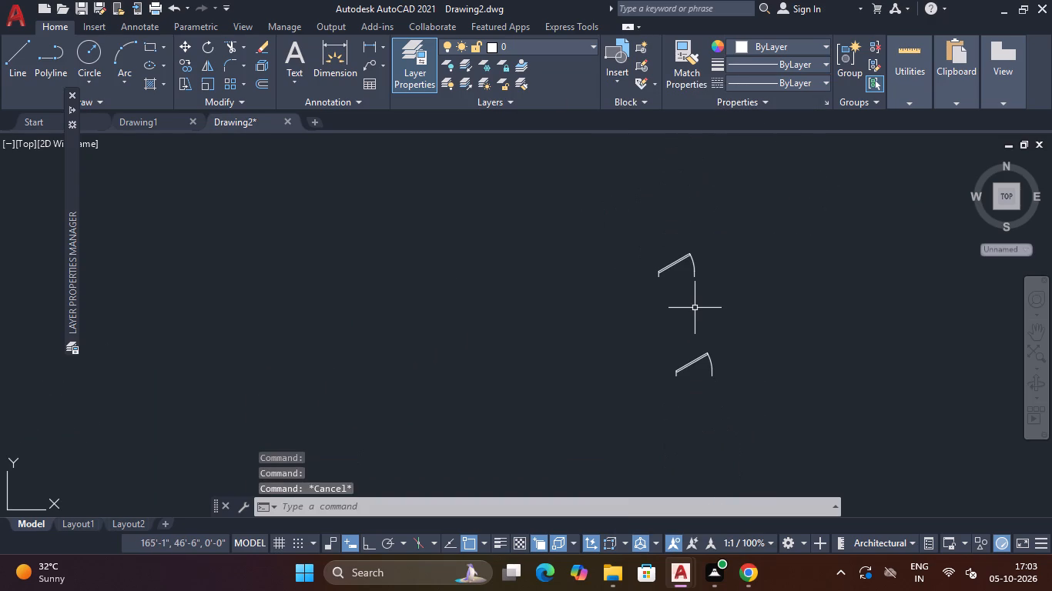
key(space)
click(654, 303)
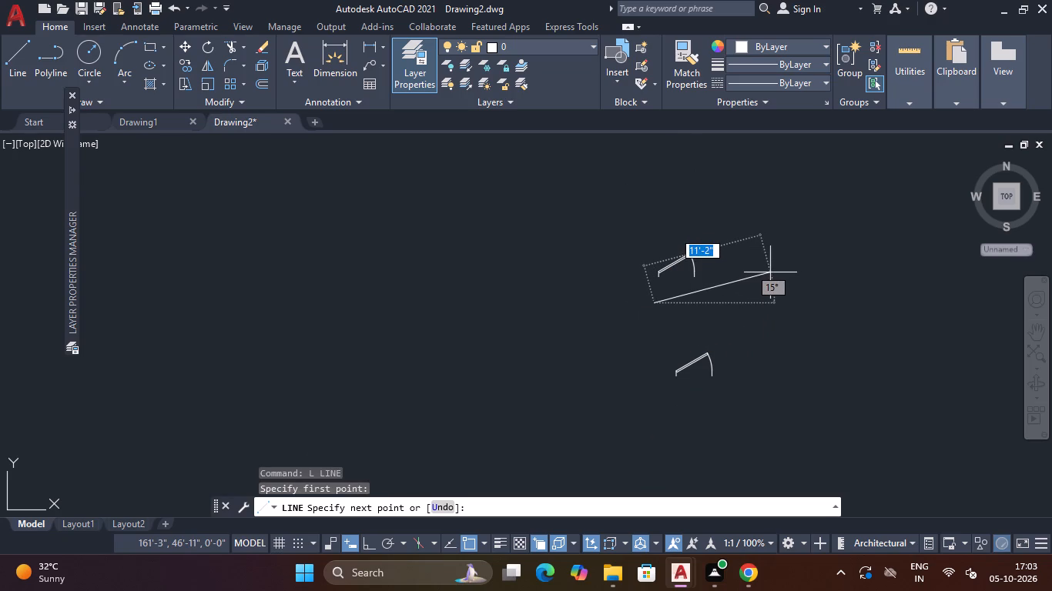
key(F8)
text(3')
text(6")
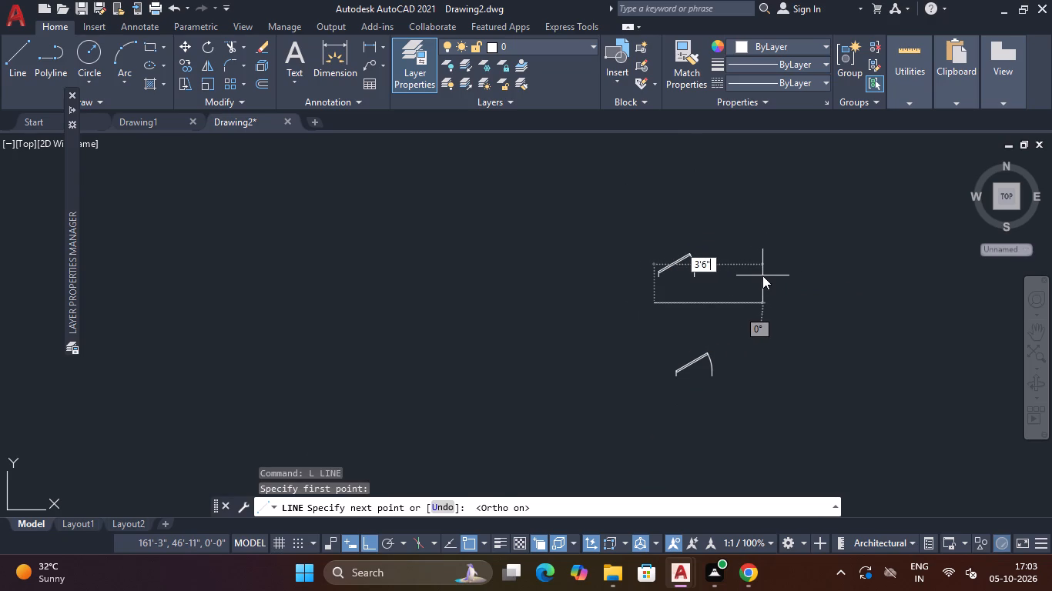
key(Return)
key(Escape)
Draw a 2'6" horizontal reference line just below the lower door block.
key(space)
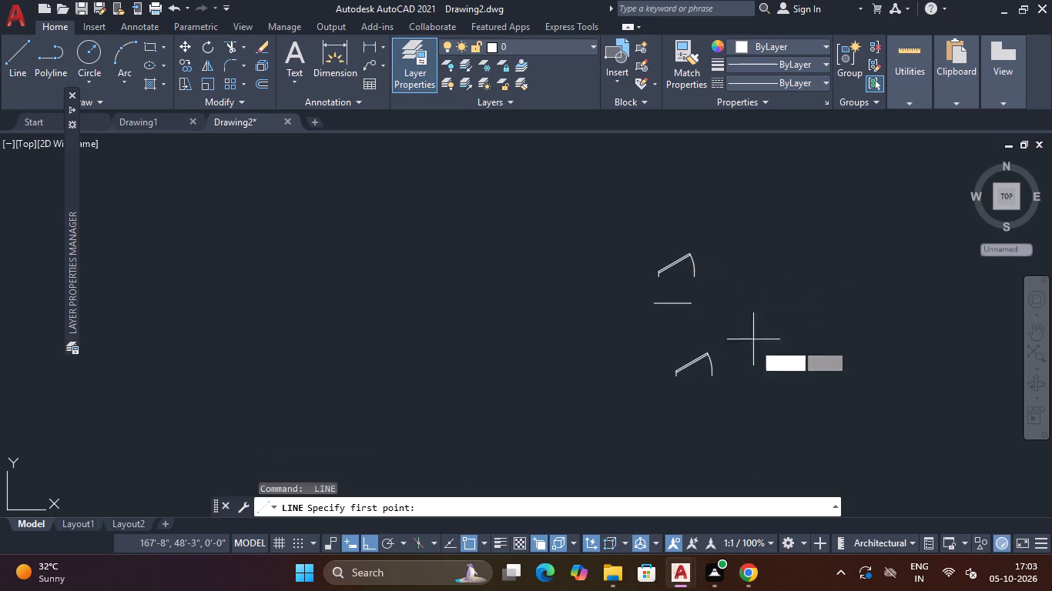
click(717, 394)
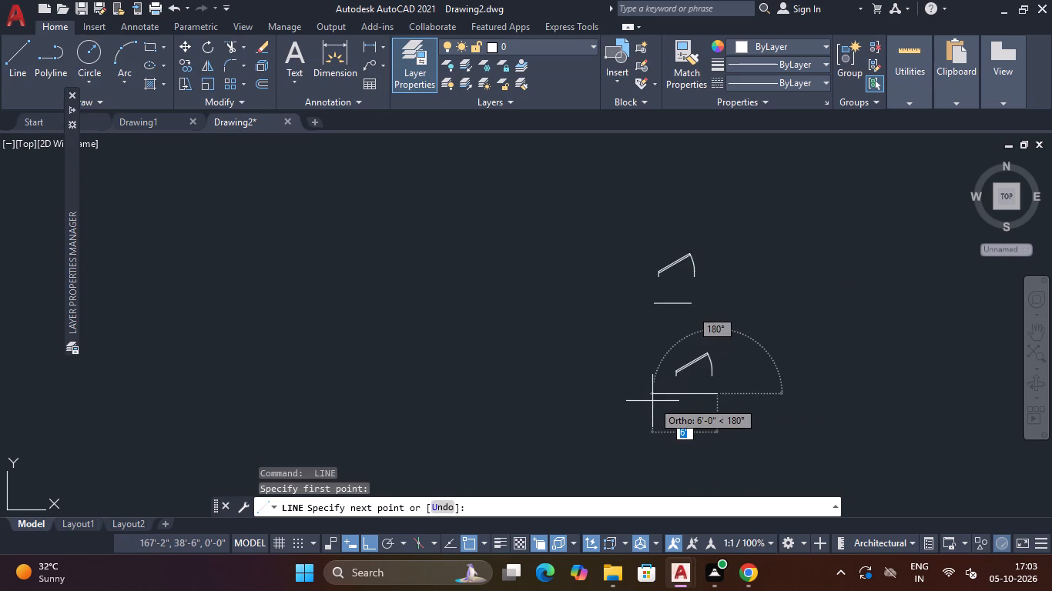
text(2')
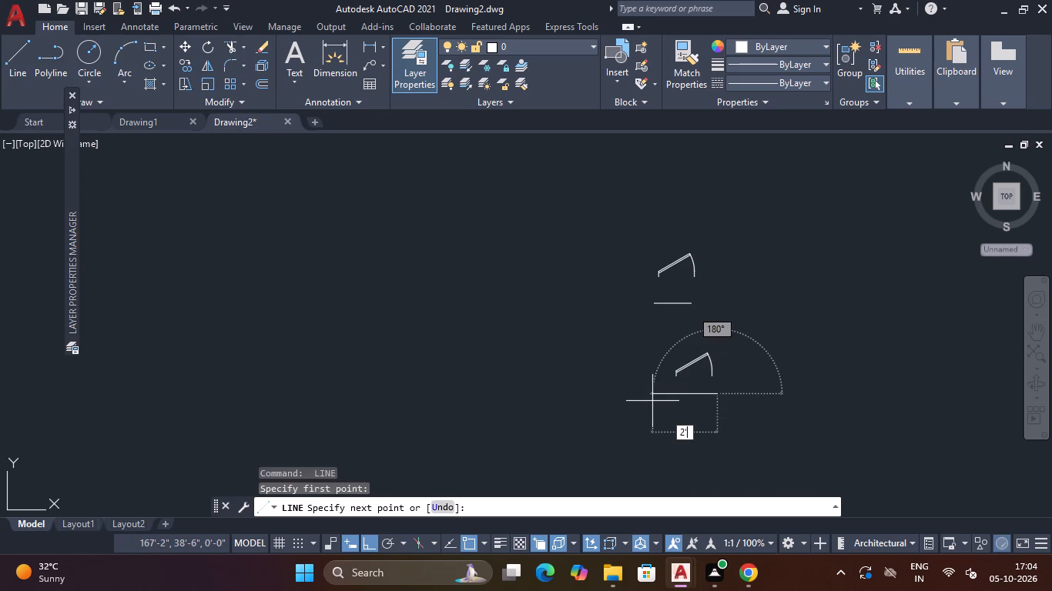
text(6")
key(Return)
key(Escape)
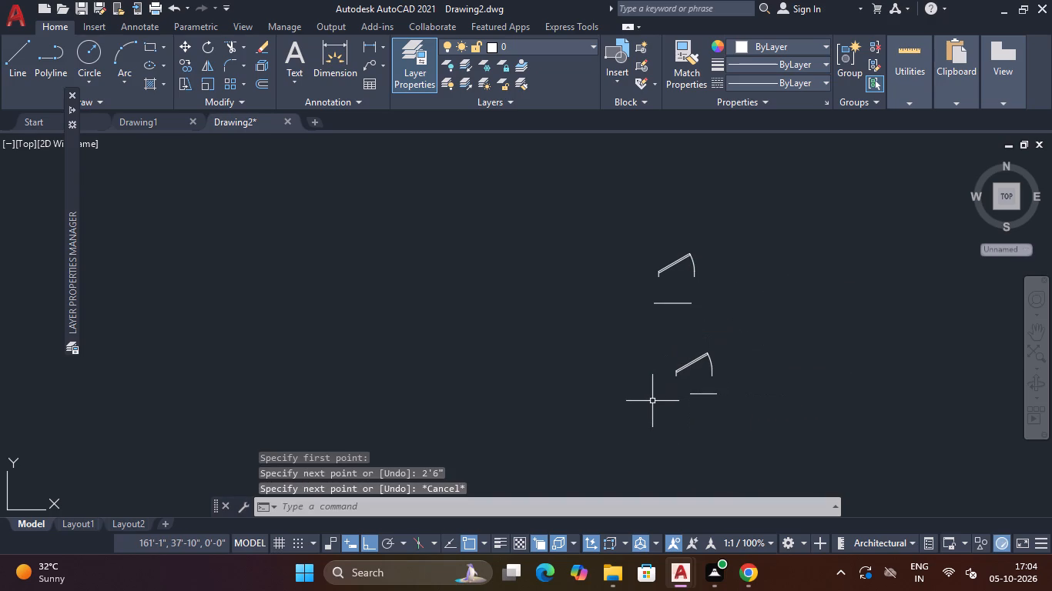
Scale the upper door block by reference from its opening width to the length of the 3'6" line, based at that line's west end.
scroll(683, 305, up, 2)
click(750, 177)
click(642, 220)
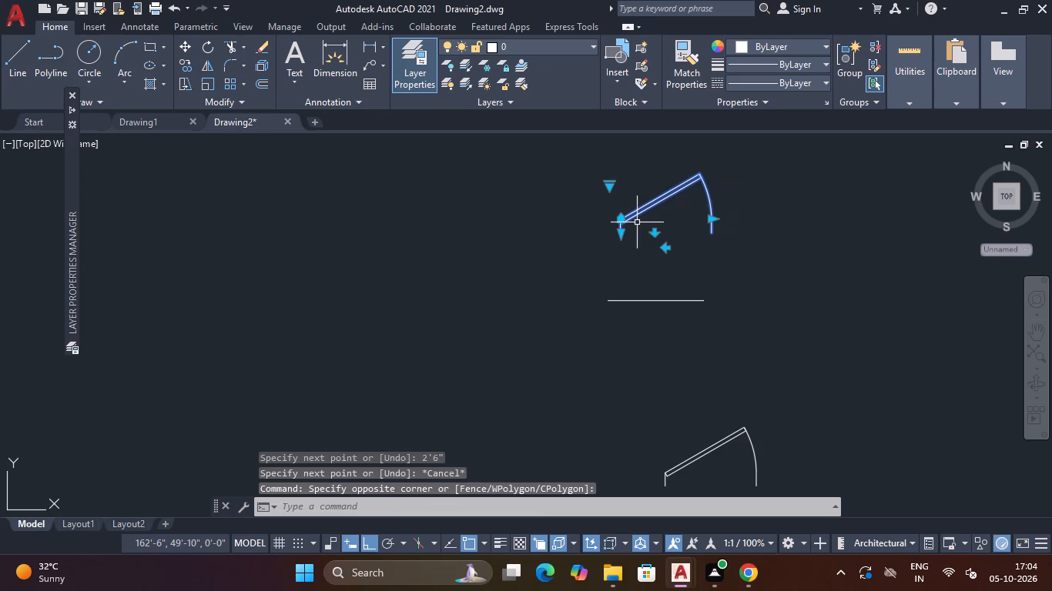
key(s)
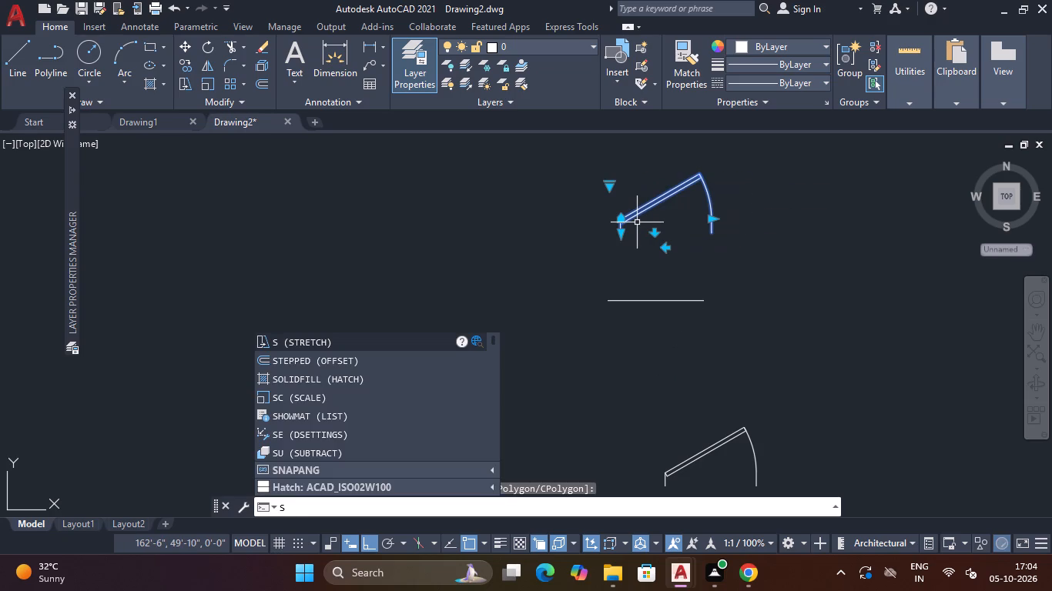
text(C)
key(space)
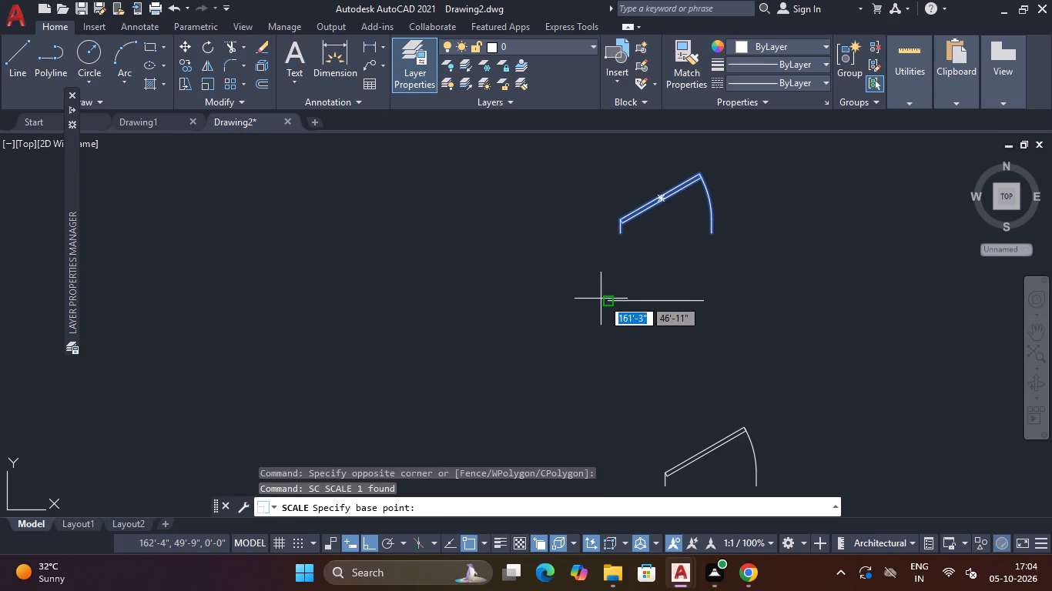
click(604, 301)
text(R)
key(space)
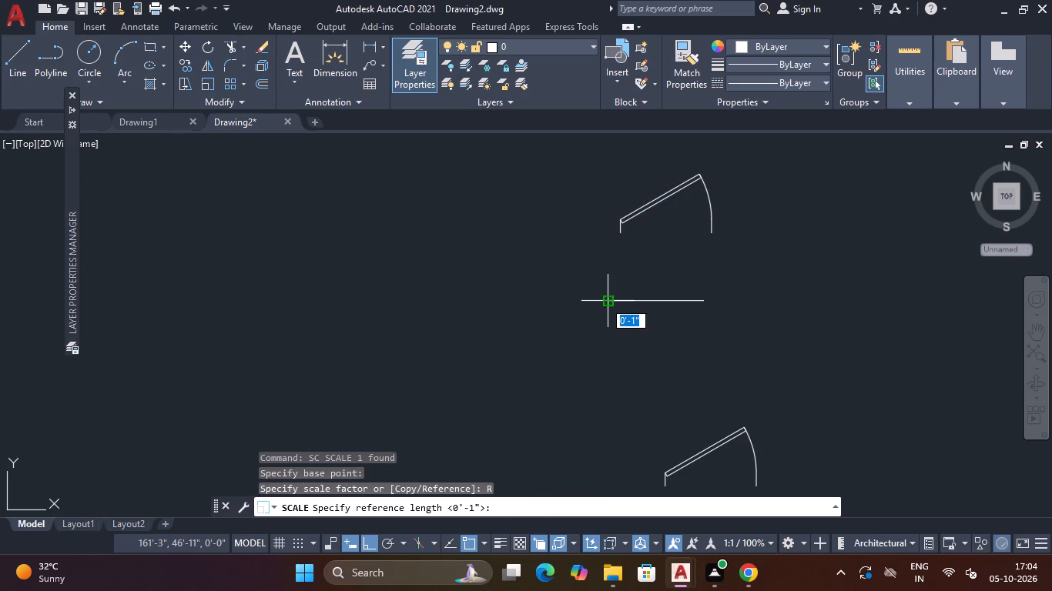
click(621, 238)
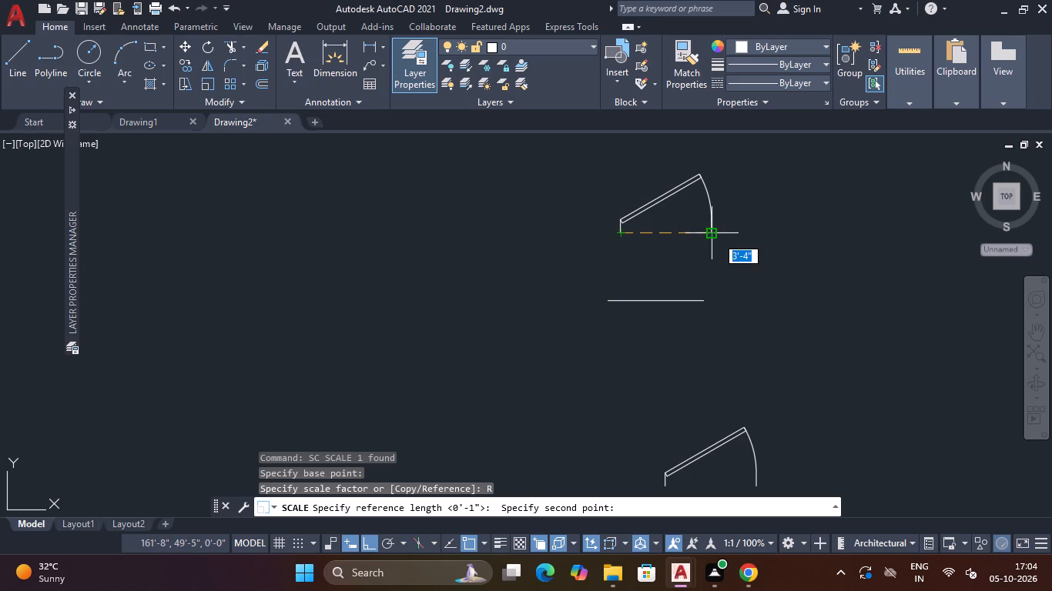
click(716, 236)
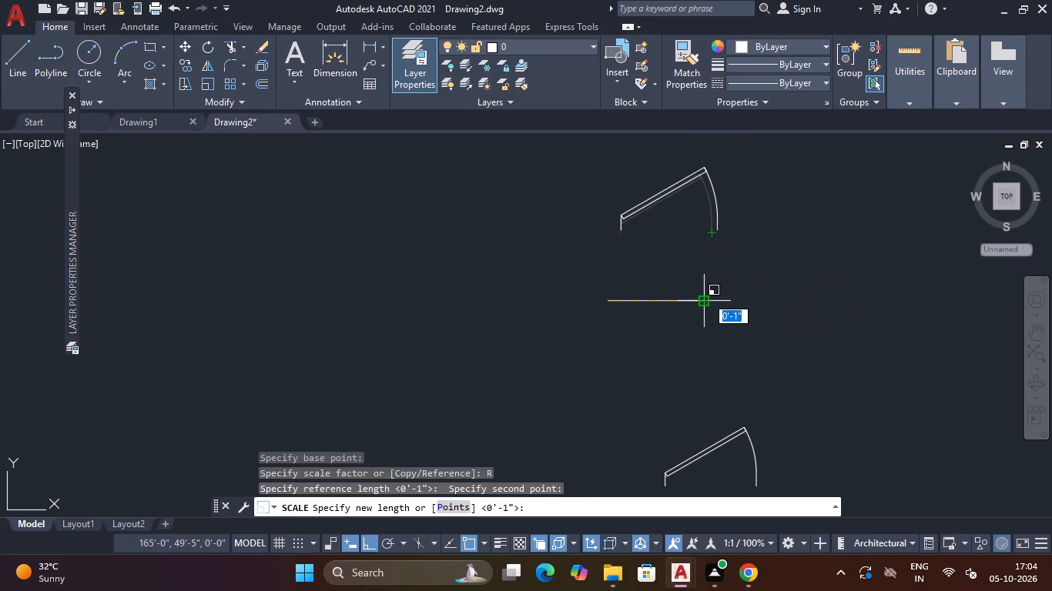
click(706, 296)
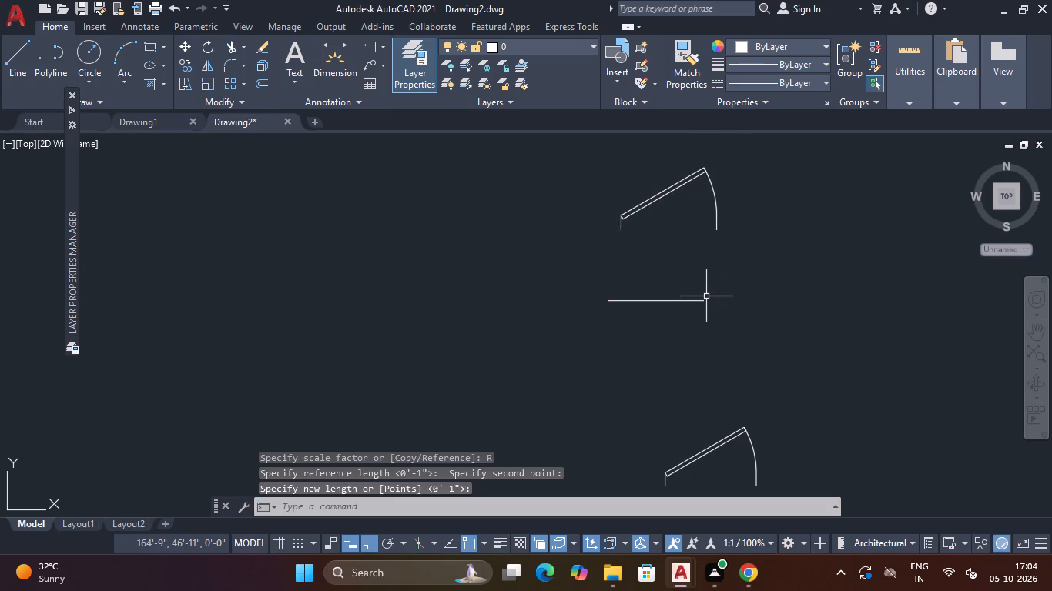
Check the upper door's opening width with a linear dimension between its jamb ends, without placing the dimension.
middle_drag(692, 272, 683, 338)
scroll(672, 312, up, 1)
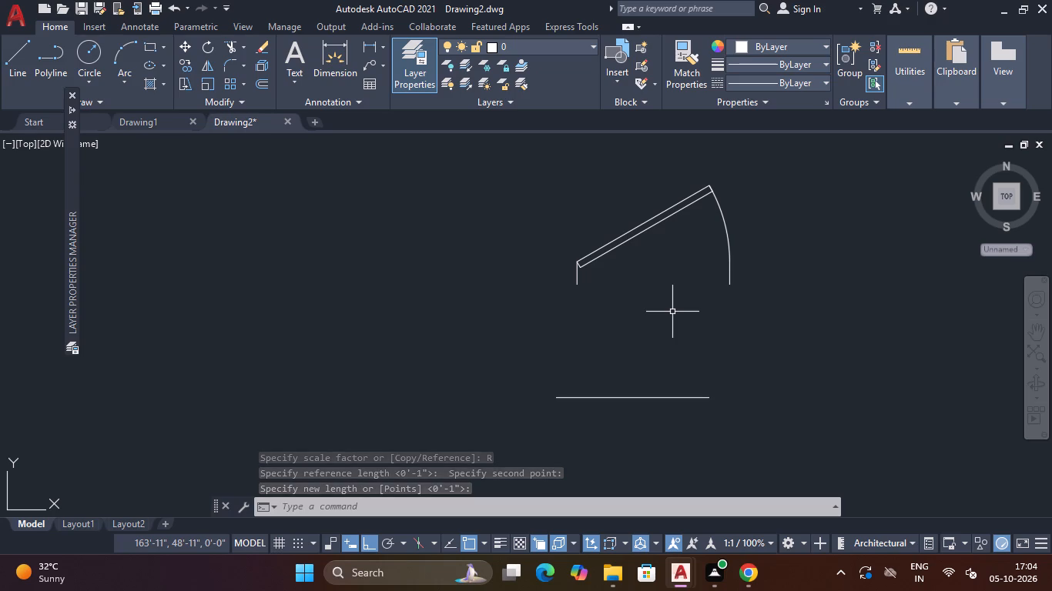
text(DLI)
key(space)
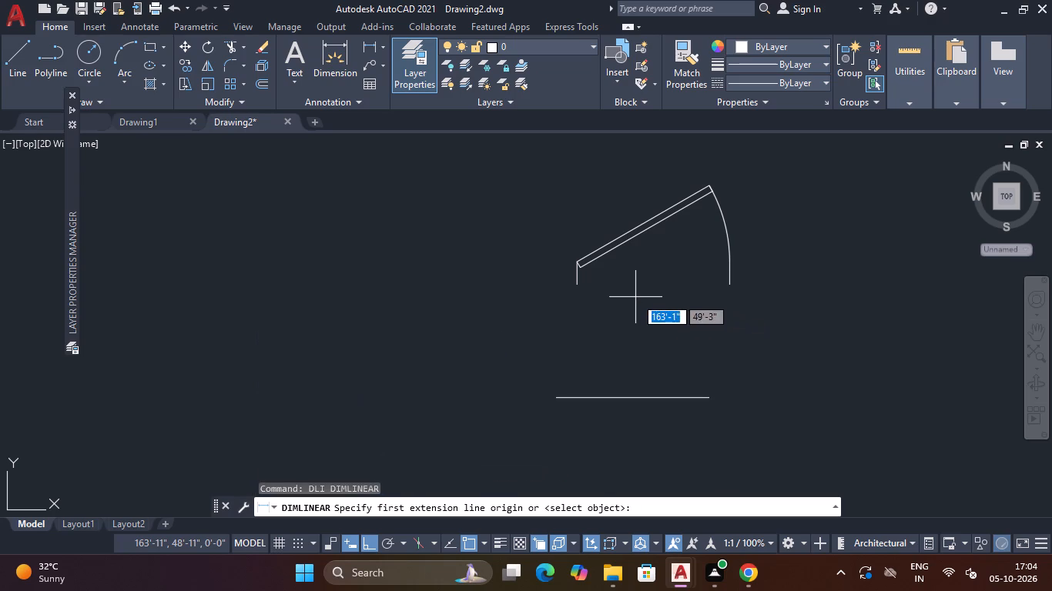
click(578, 289)
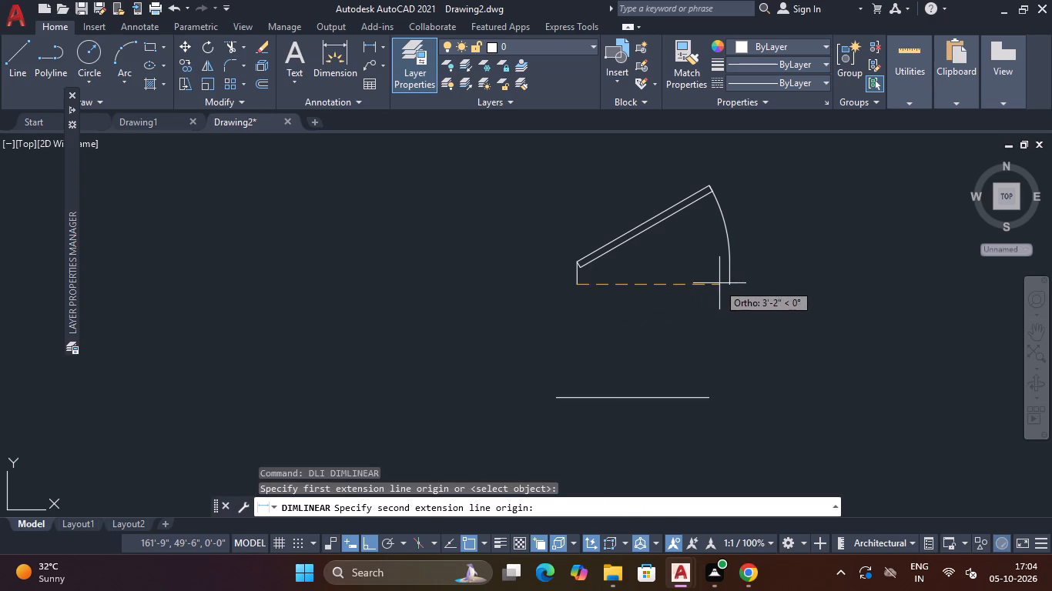
click(726, 284)
key(Escape)
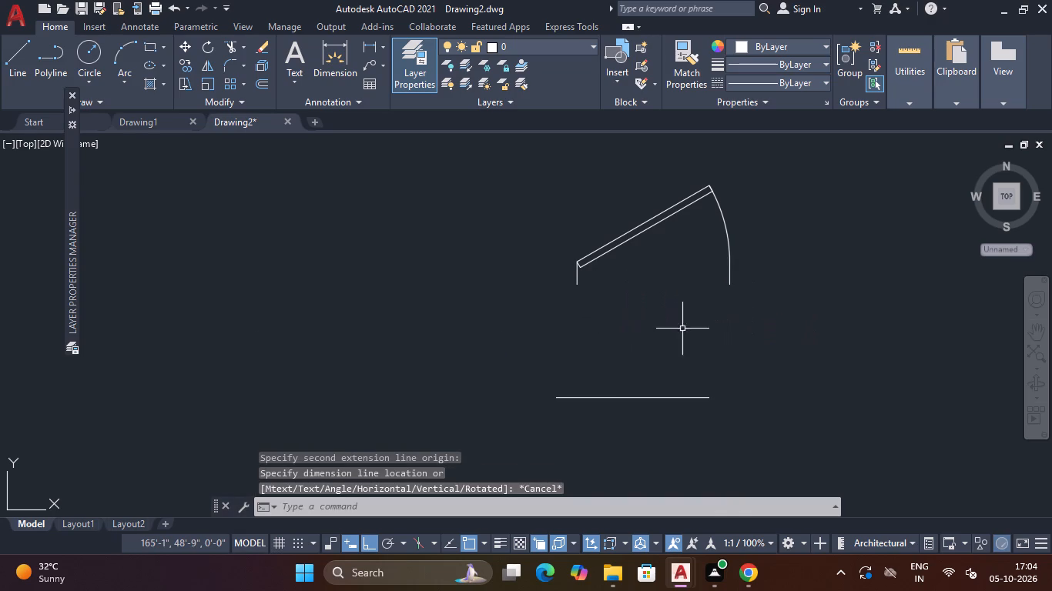
Scale the lower door block by reference from its opening width to the length of the 2'6" line, based at that line's west end.
scroll(665, 332, down, 2)
middle_drag(684, 409, 732, 93)
middle_drag(682, 295, 630, 383)
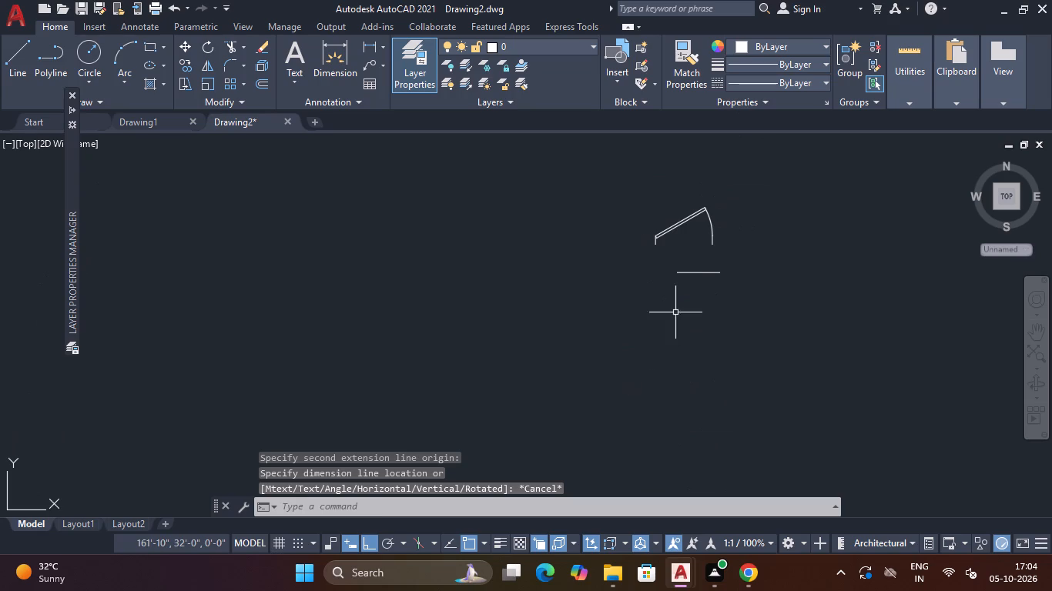
click(735, 197)
click(703, 218)
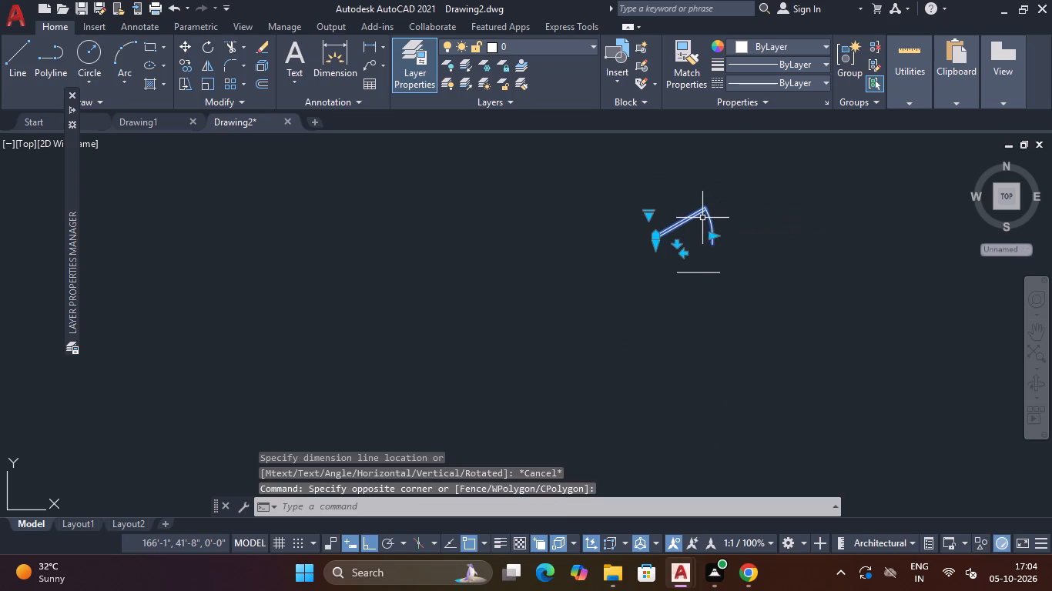
text(SC)
key(space)
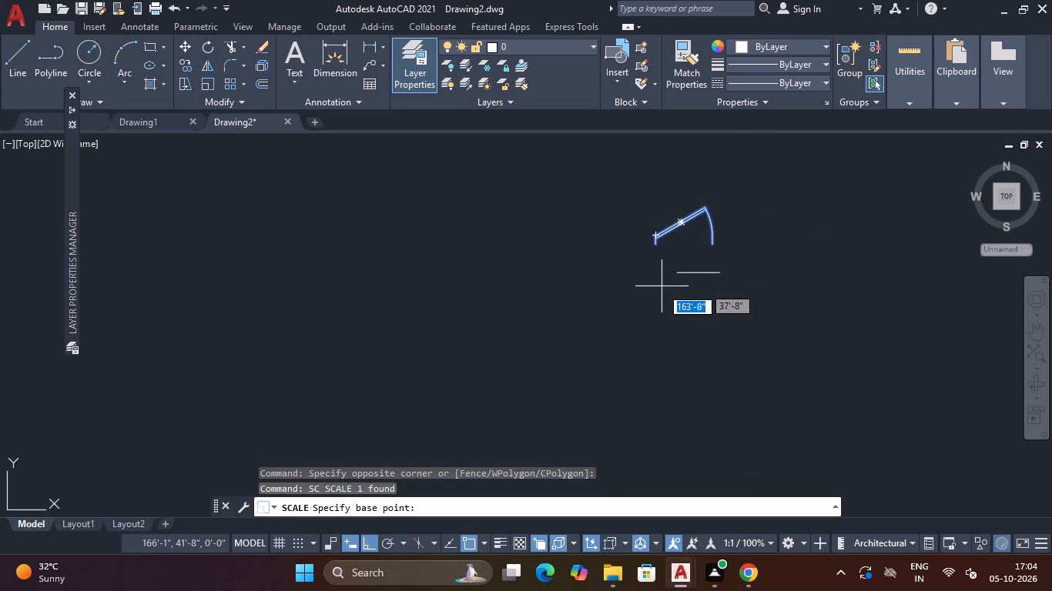
click(678, 275)
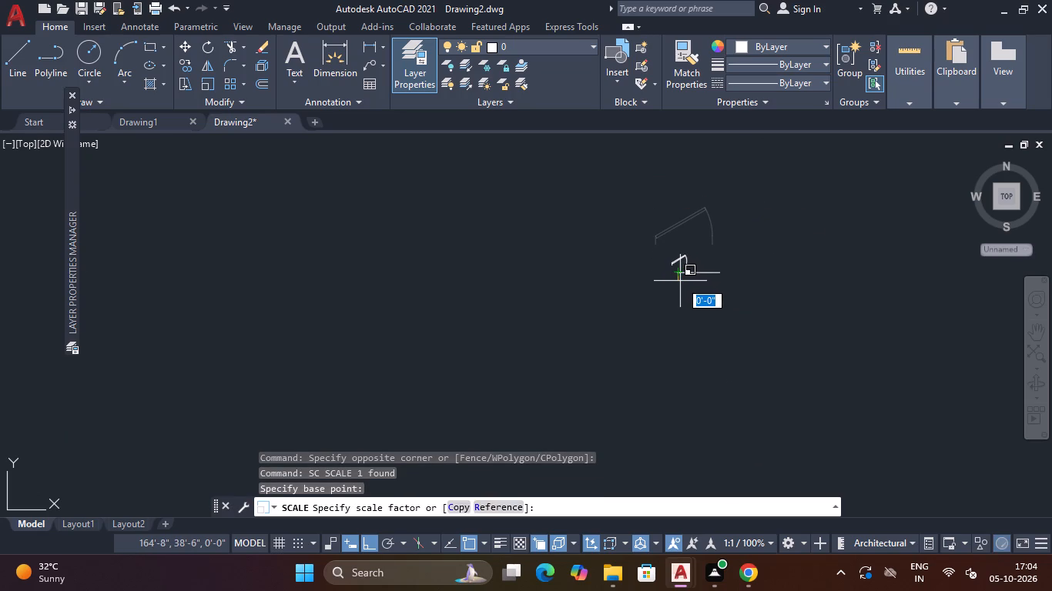
text(R)
key(space)
click(659, 246)
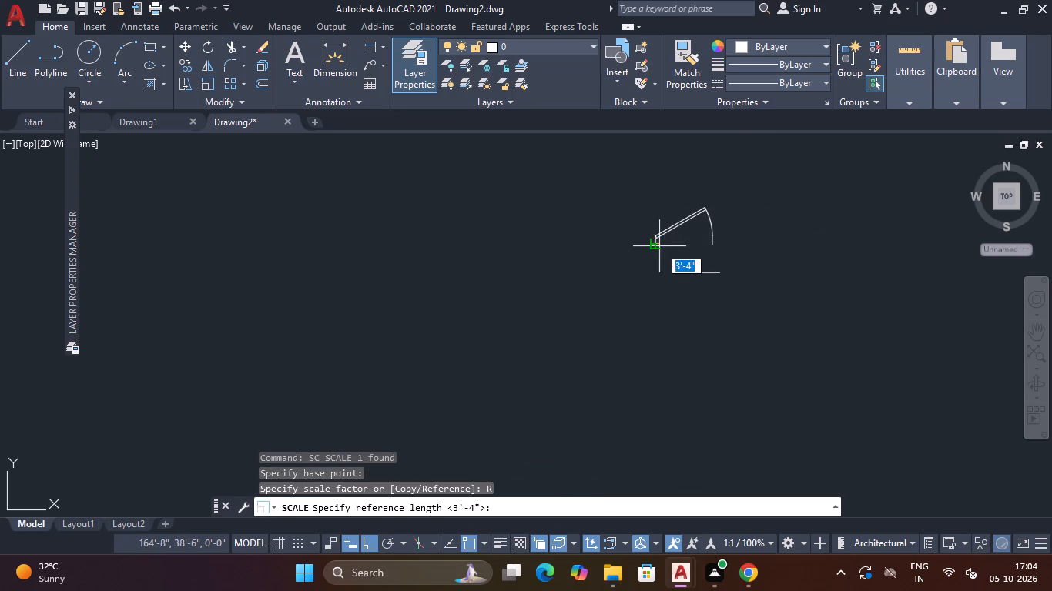
click(713, 245)
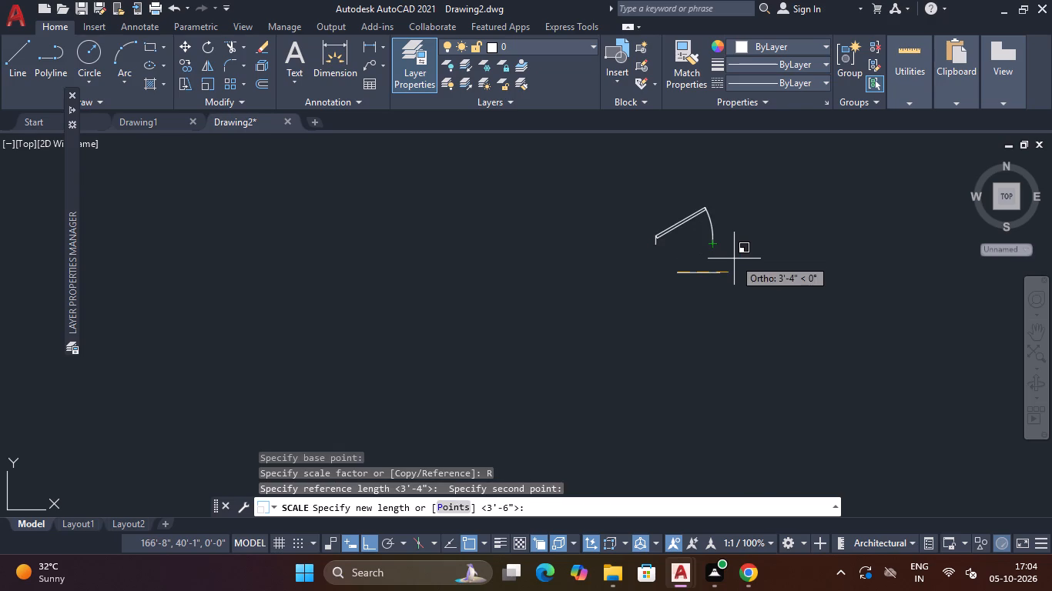
scroll(719, 271, up, 3)
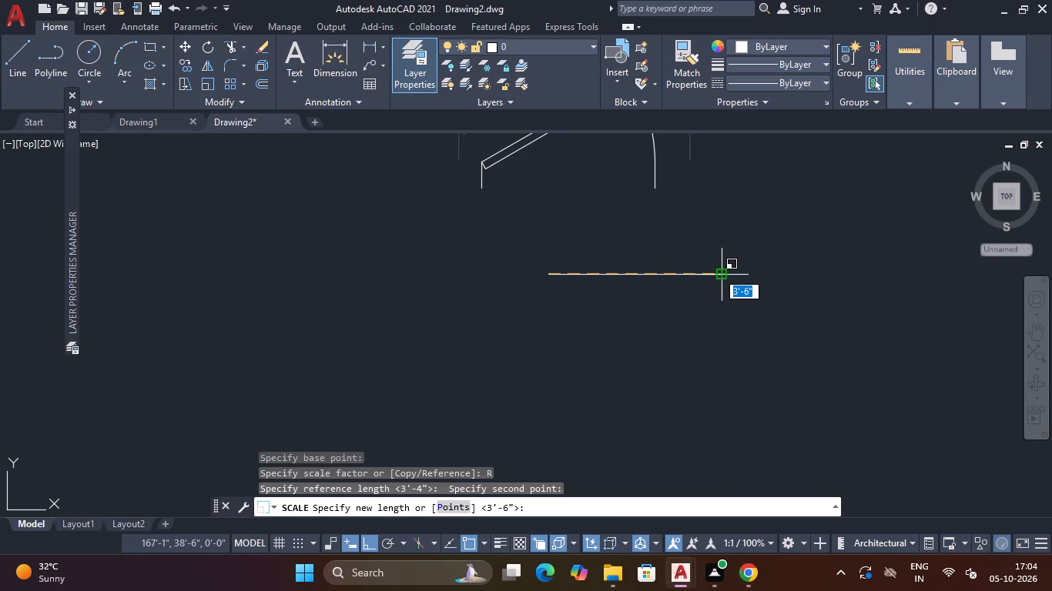
click(723, 276)
Delete the two horizontal reference lines below the door blocks.
scroll(723, 275, down, 5)
middle_drag(659, 294, 631, 331)
scroll(655, 281, up, 2)
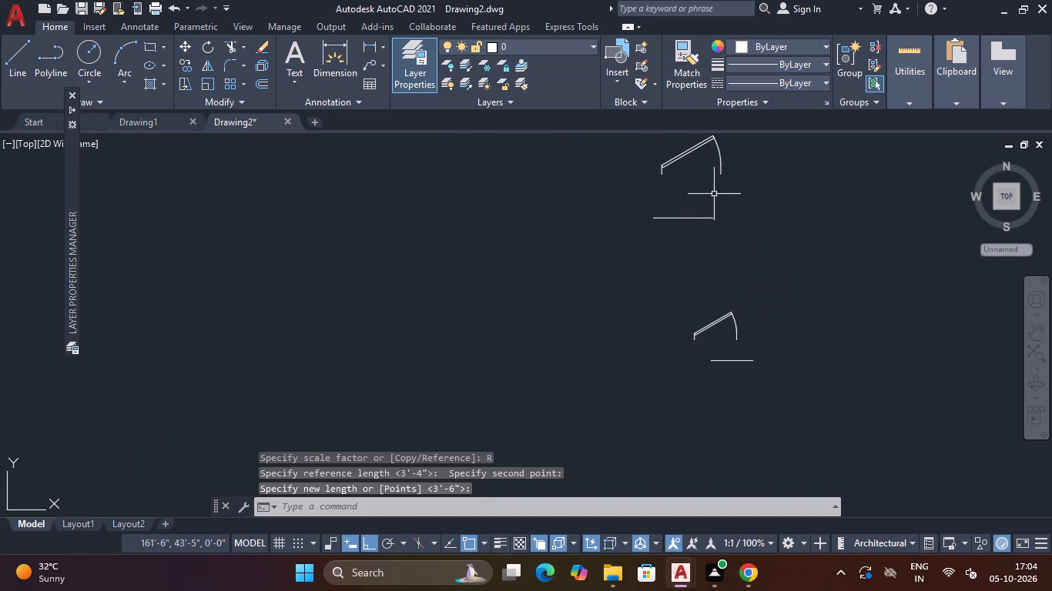
click(715, 193)
click(691, 222)
click(754, 346)
click(745, 366)
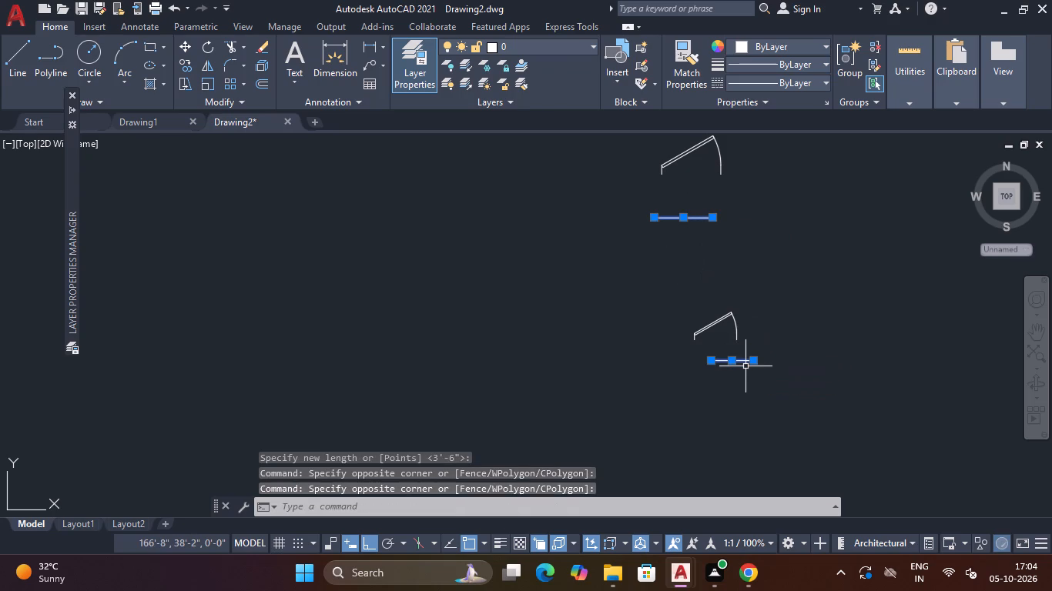
key(Delete)
middle_drag(738, 267, 732, 370)
scroll(732, 370, down, 3)
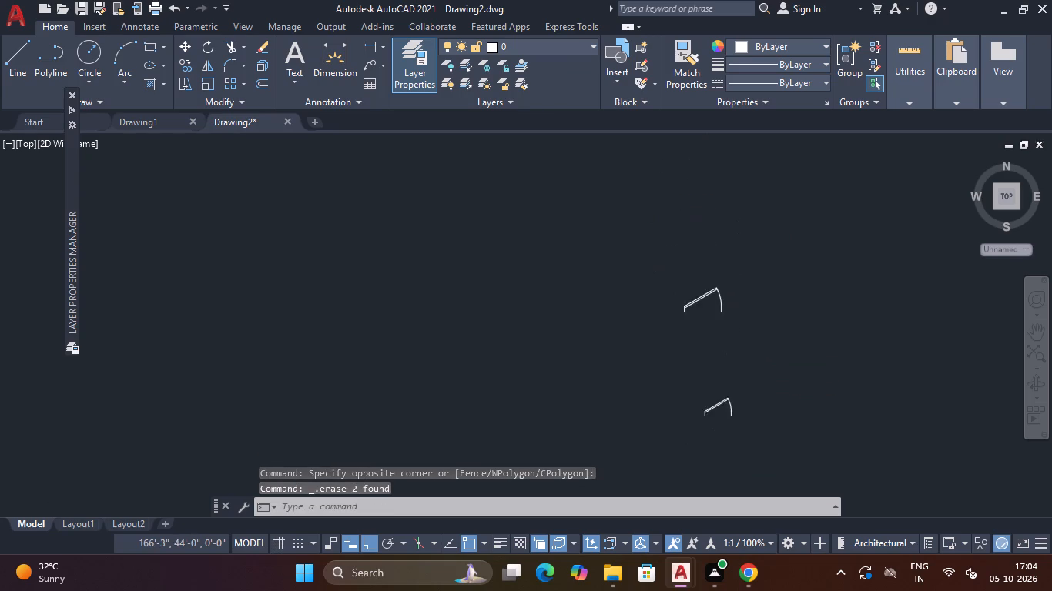
scroll(724, 365, up, 3)
key(Escape)
key(Escape)
key(Escape)
Draw a 4" vertical line closing the gap in the fourth vertical partition's east face at the corridor's upper partition.
scroll(707, 369, down, 2)
middle_drag(538, 387, 638, 291)
scroll(630, 295, down, 2)
middle_drag(585, 320, 676, 316)
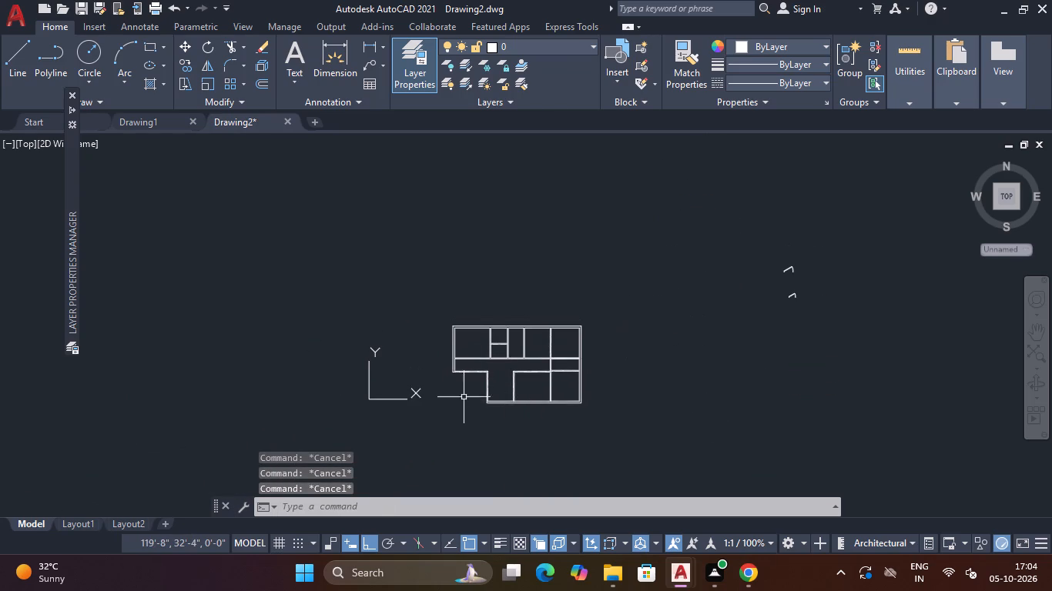
scroll(475, 366, up, 2)
middle_drag(555, 367, 429, 372)
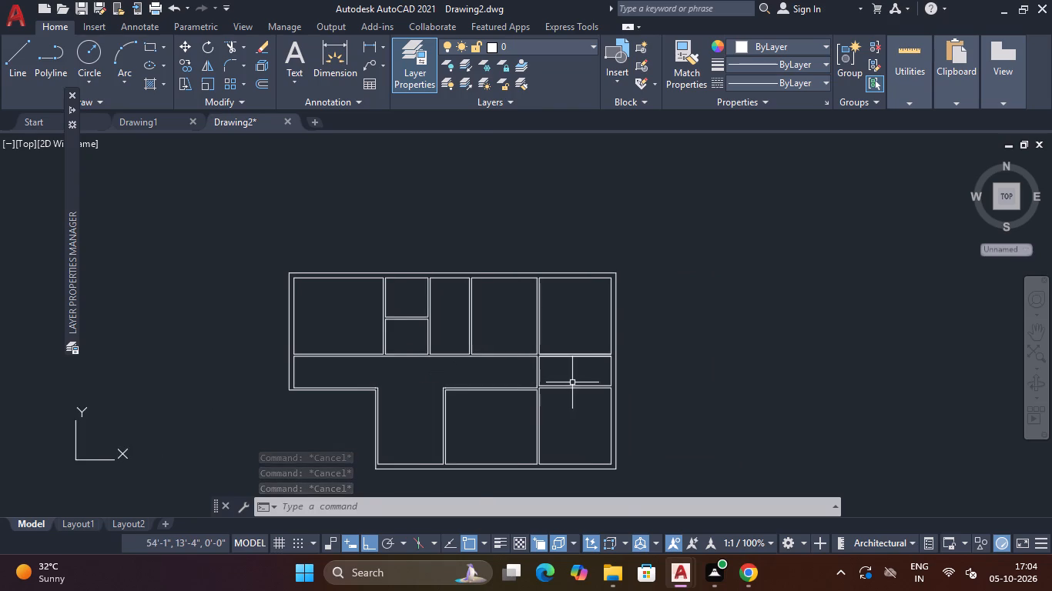
scroll(573, 382, up, 2)
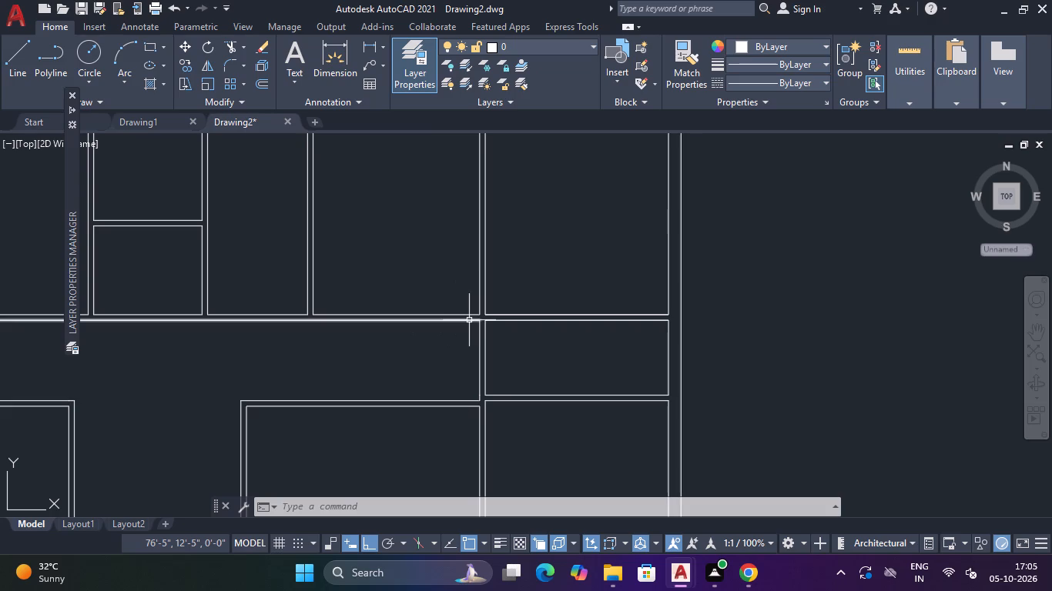
text(L)
key(space)
scroll(469, 320, up, 4)
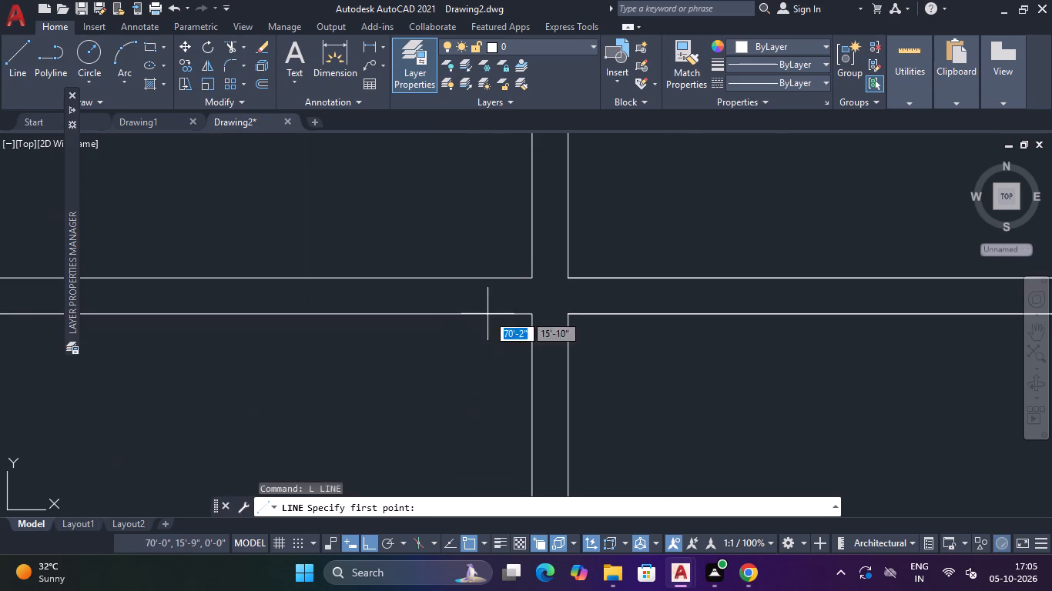
click(572, 279)
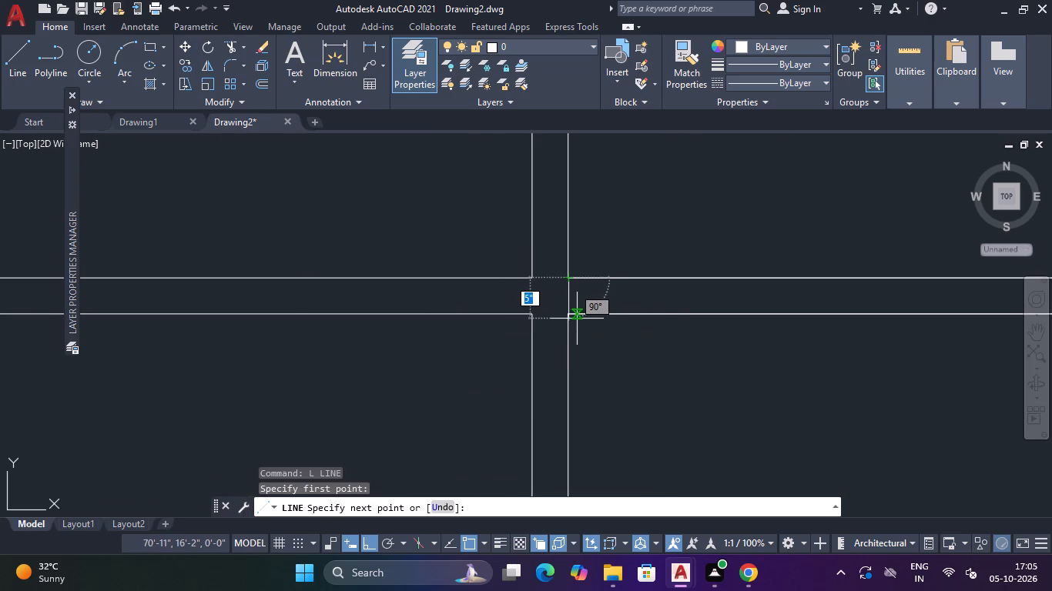
click(569, 314)
key(Escape)
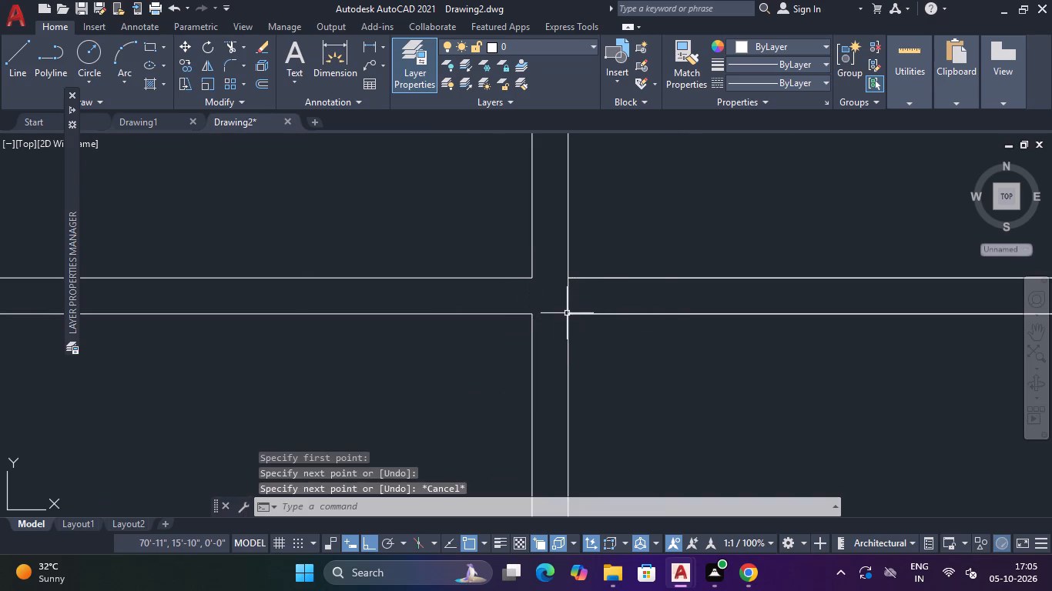
Offset the 4" closing line at the fourth vertical partition's east face 6" to the east, inside the corridor's upper partition.
text(O 6")
key(Return)
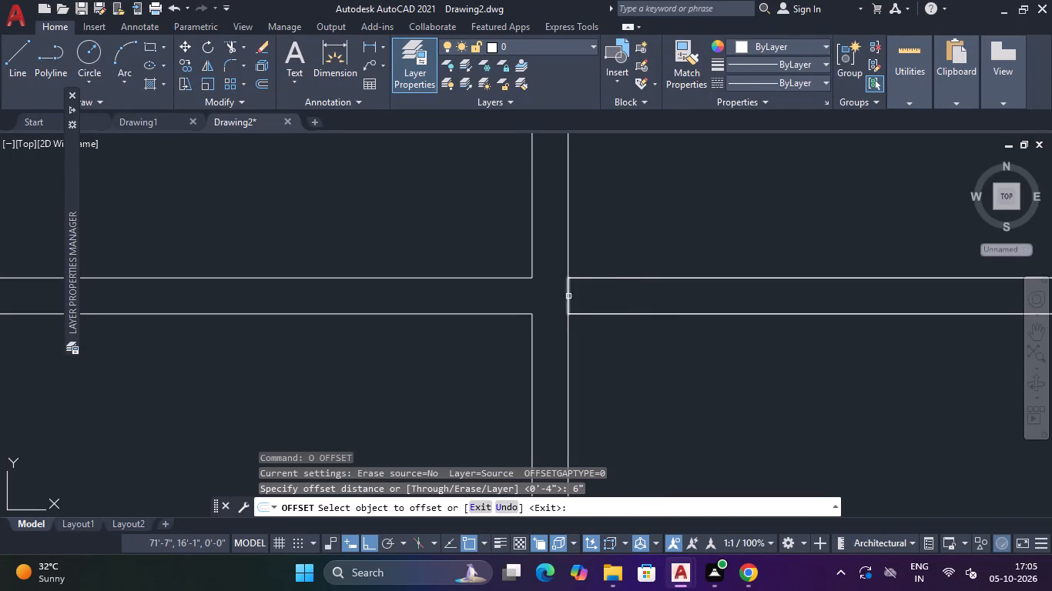
click(568, 295)
click(611, 301)
key(Escape)
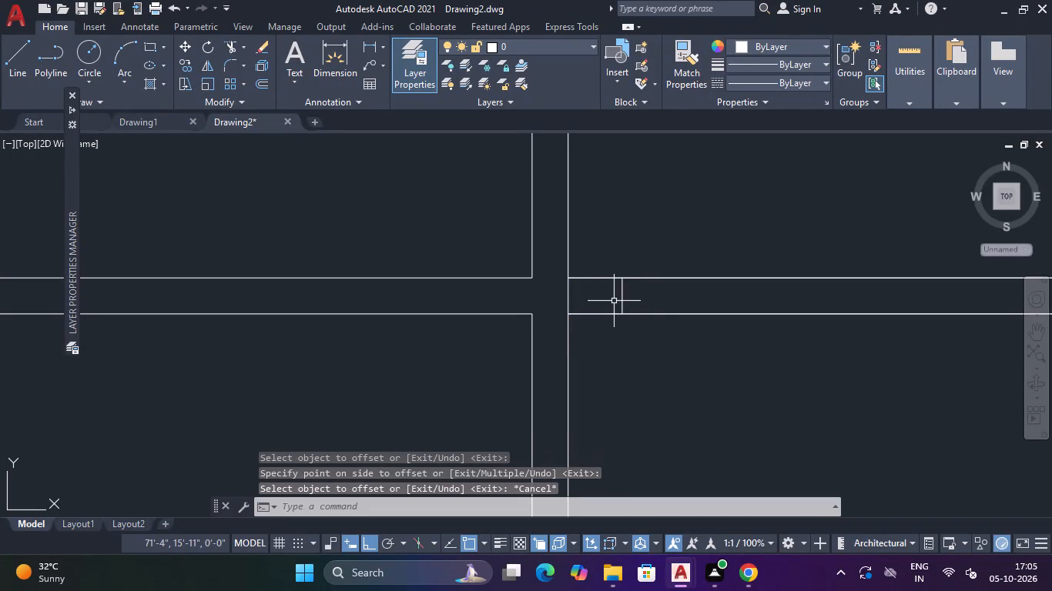
Offset the new 6" jamb line 3'6" farther east to mark the other side of the door opening.
text(O)
key(space)
text(3')
key(6)
key(shift+quotedbl)
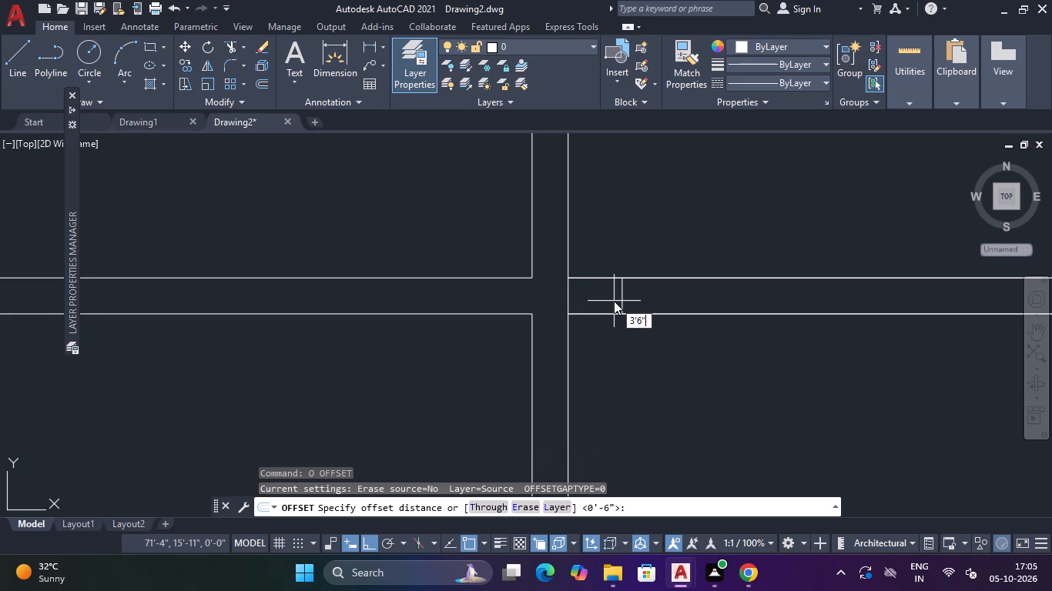
key(Return)
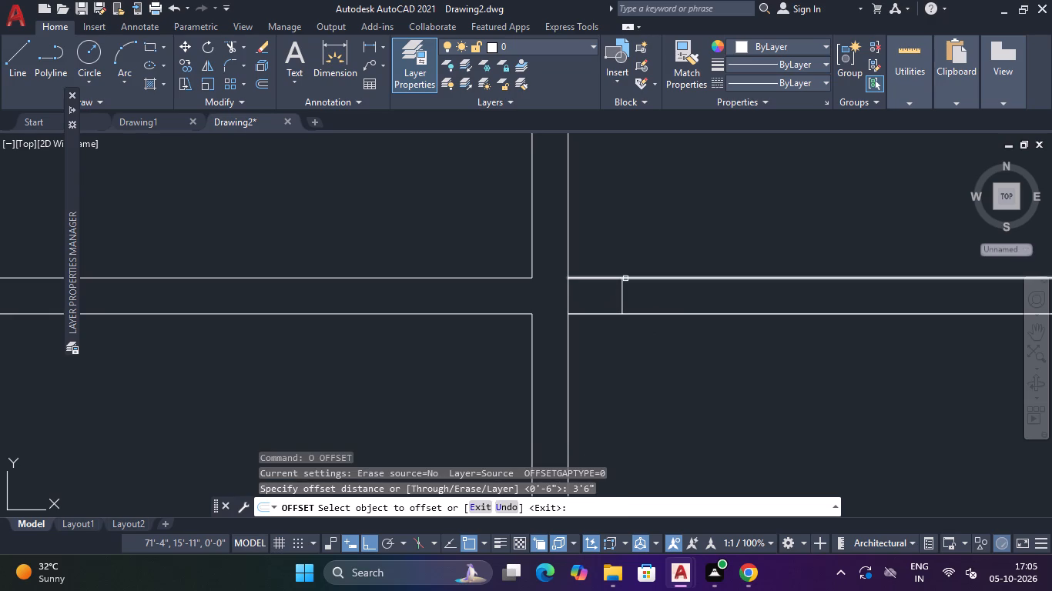
click(622, 299)
click(663, 301)
scroll(661, 301, down, 5)
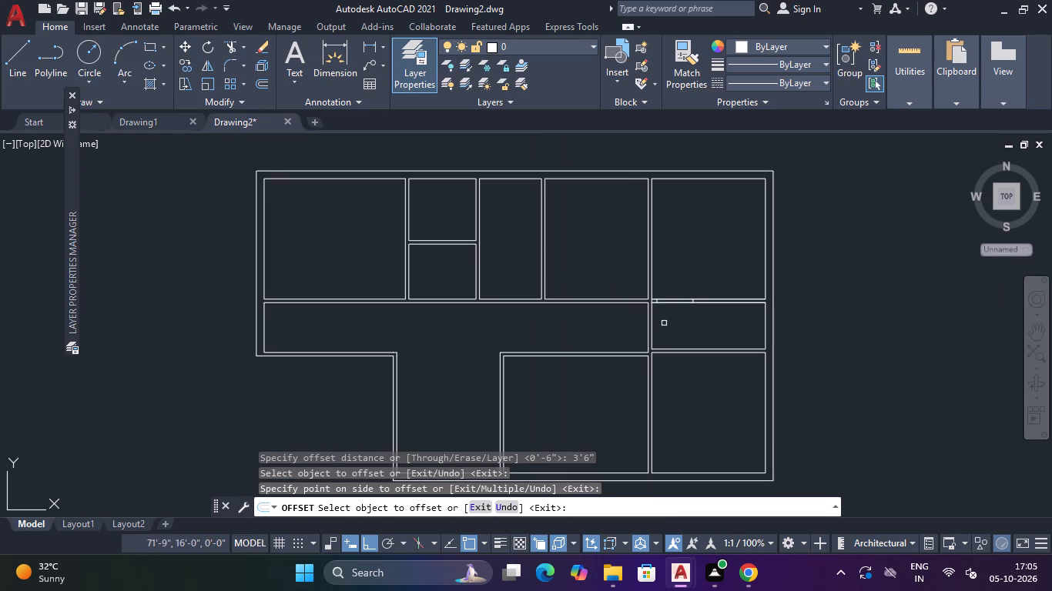
middle_drag(665, 325, 538, 343)
scroll(578, 342, up, 3)
key(Escape)
key(Escape)
Copy the closing line and both jamb lines, based at the closing line's upper end, into the northwest room and the corridor's west part.
scroll(533, 261, up, 3)
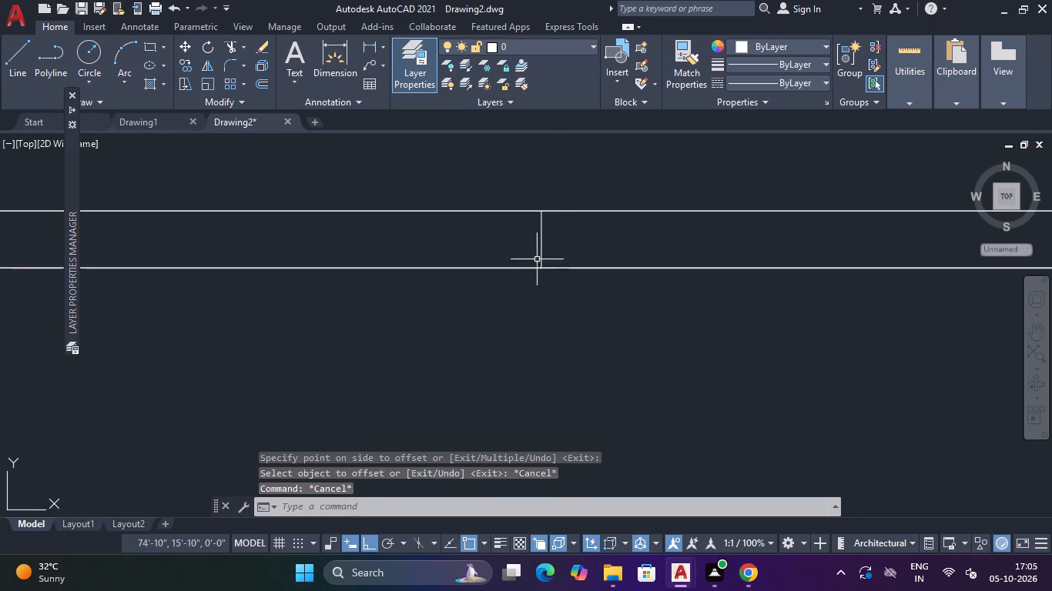
click(568, 232)
click(514, 235)
middle_drag(491, 252, 649, 252)
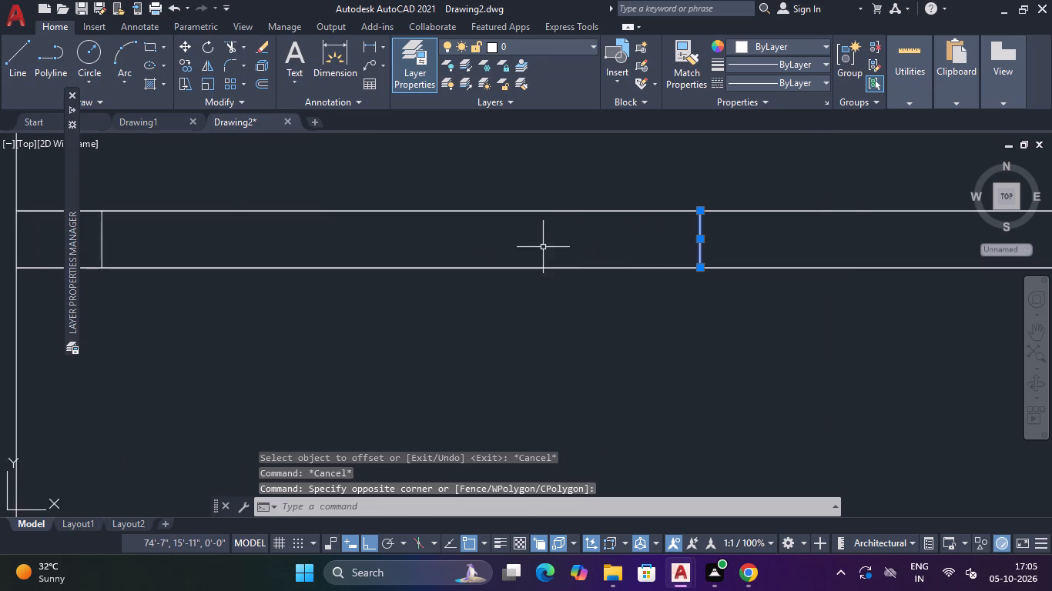
scroll(541, 247, down, 1)
scroll(278, 245, up, 2)
drag(278, 242, 270, 239)
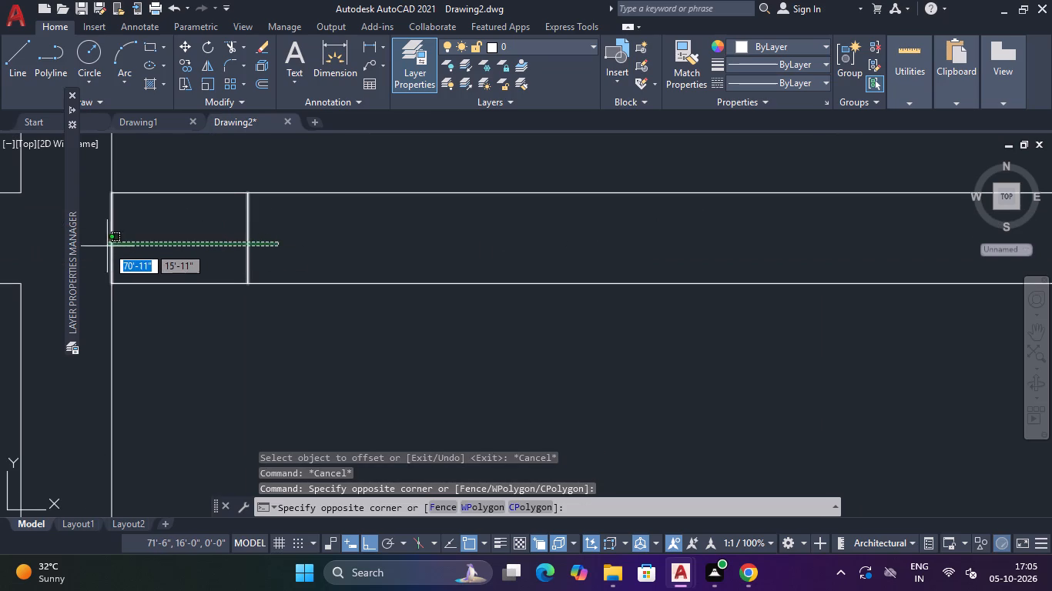
click(101, 249)
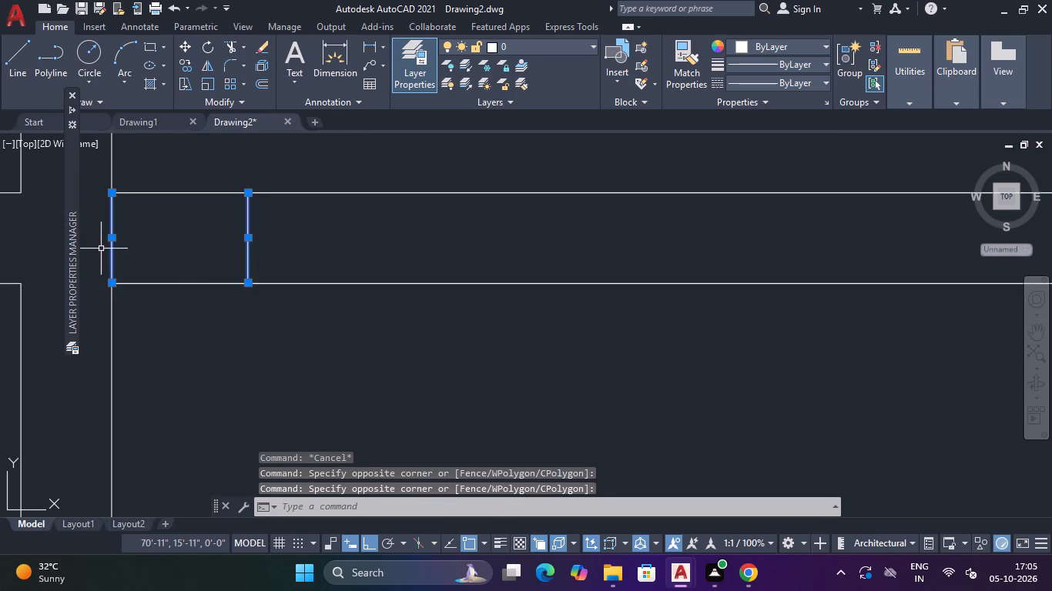
text(CO)
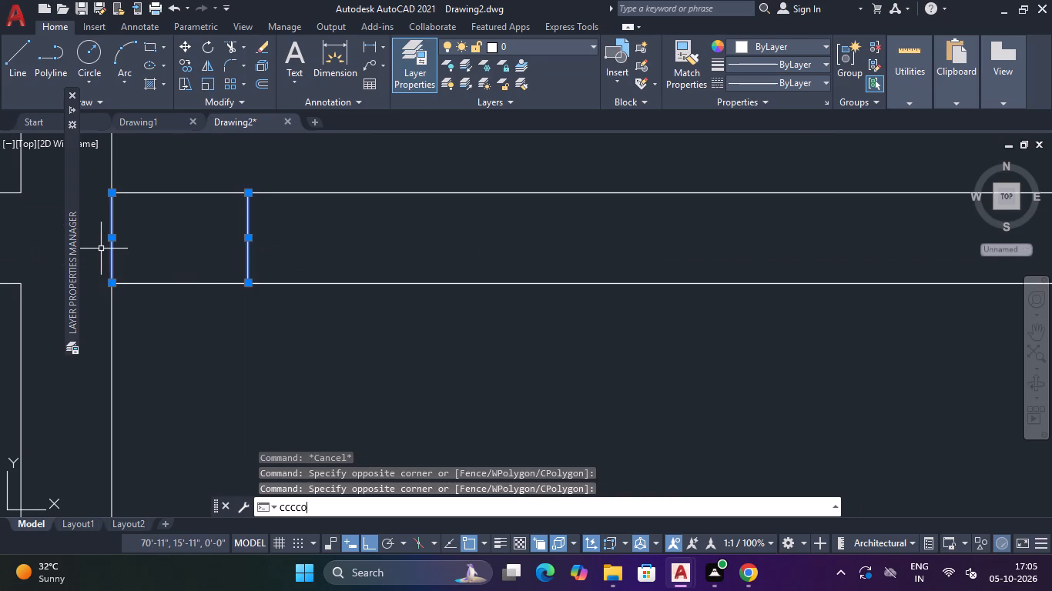
key(BackSpace)
key(BackSpace)
key(BackSpace)
key(BackSpace)
key(BackSpace)
text(CO)
key(space)
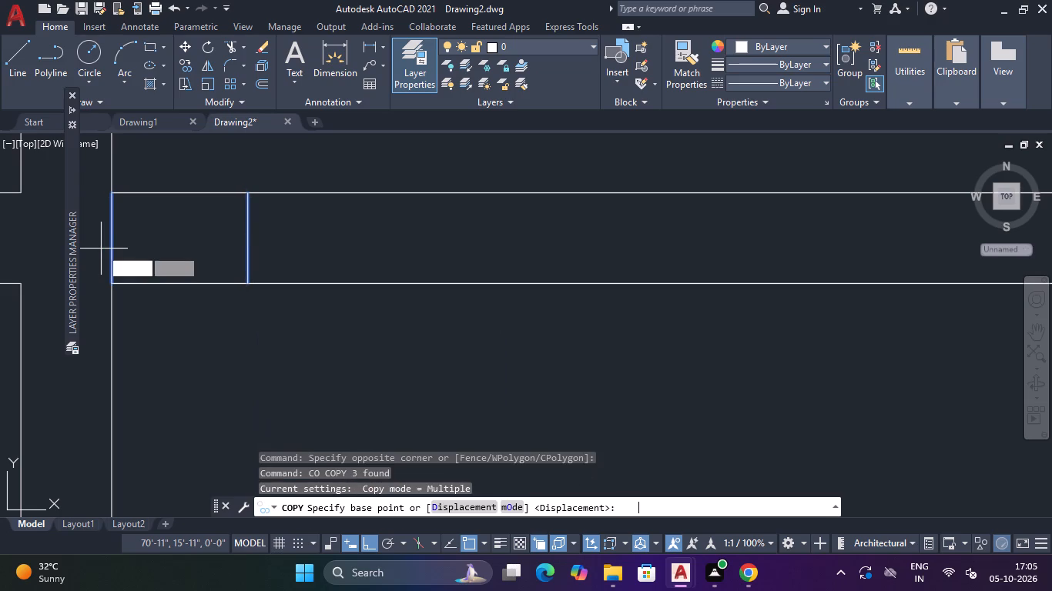
click(112, 193)
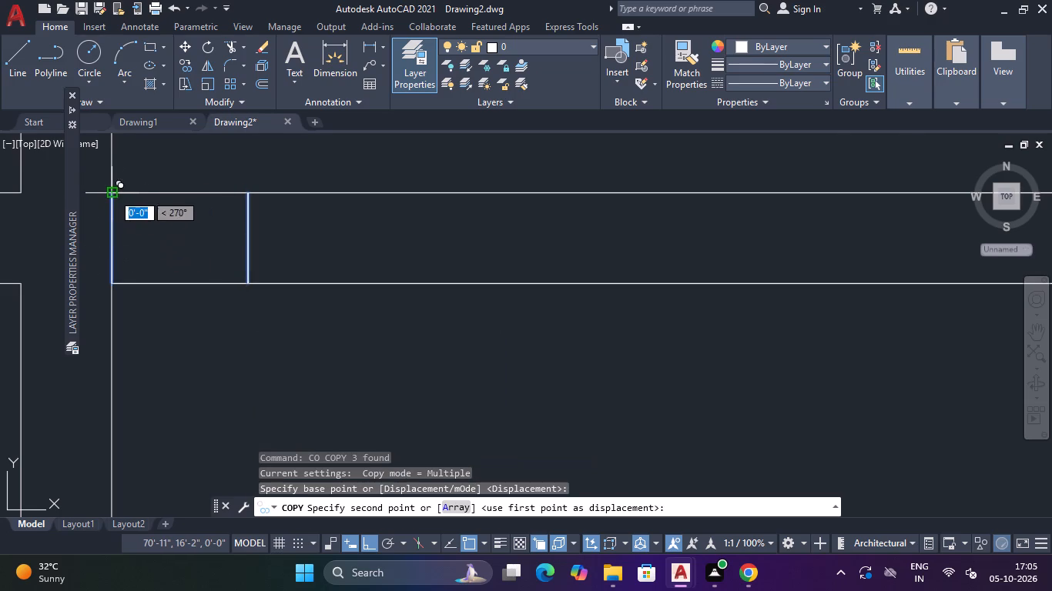
scroll(119, 195, down, 4)
middle_drag(186, 255, 390, 279)
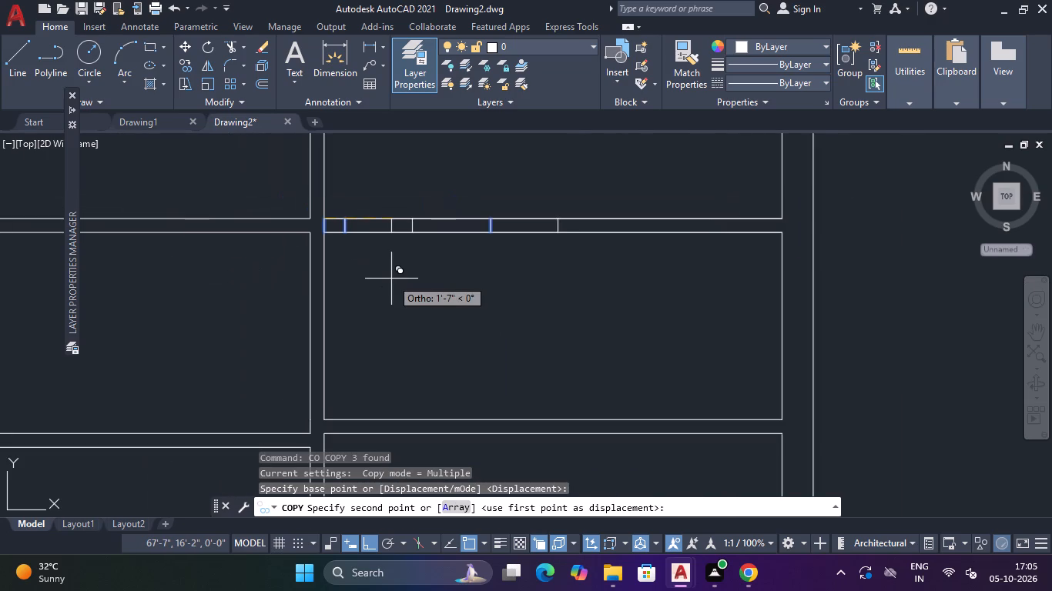
key(F8)
scroll(384, 287, down, 4)
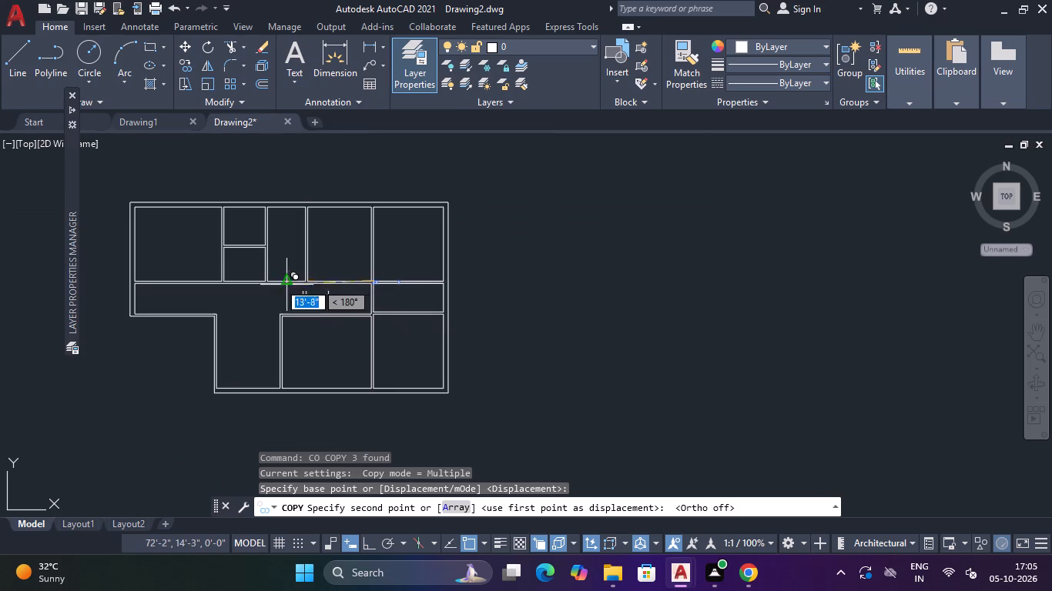
scroll(213, 273, up, 2)
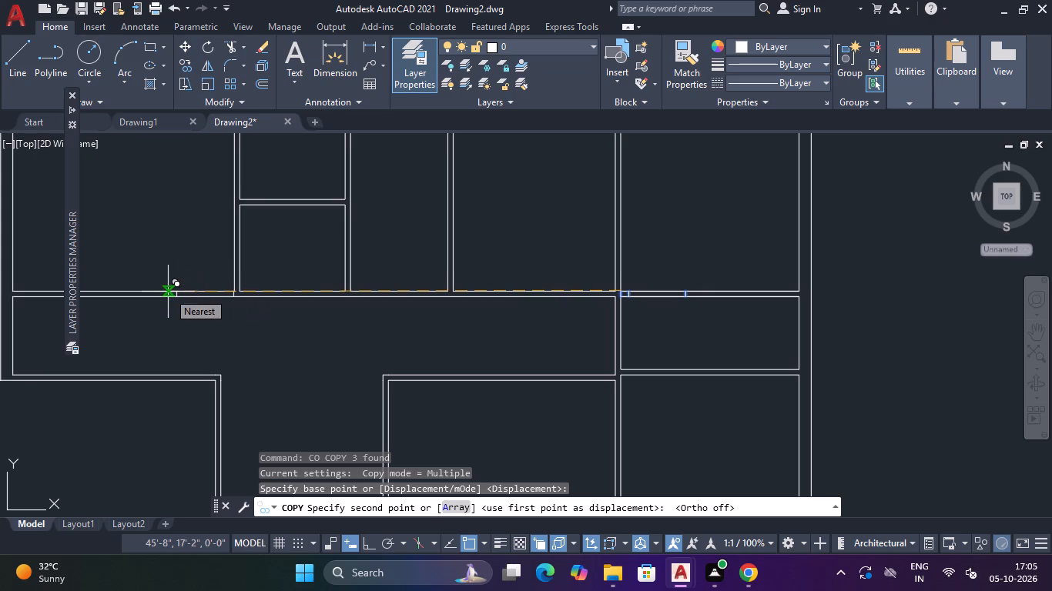
scroll(168, 292, up, 2)
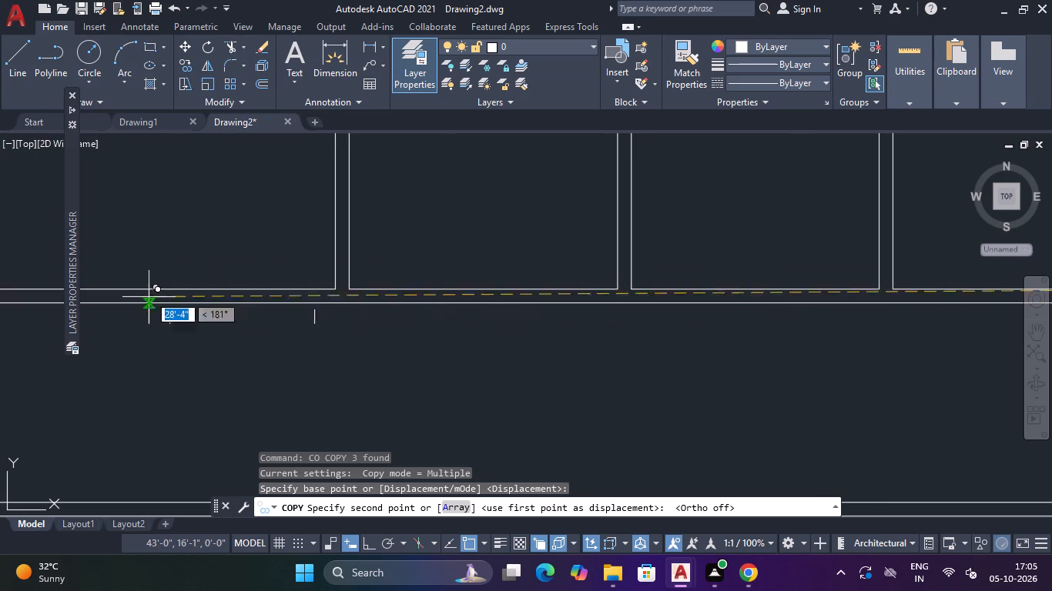
click(86, 220)
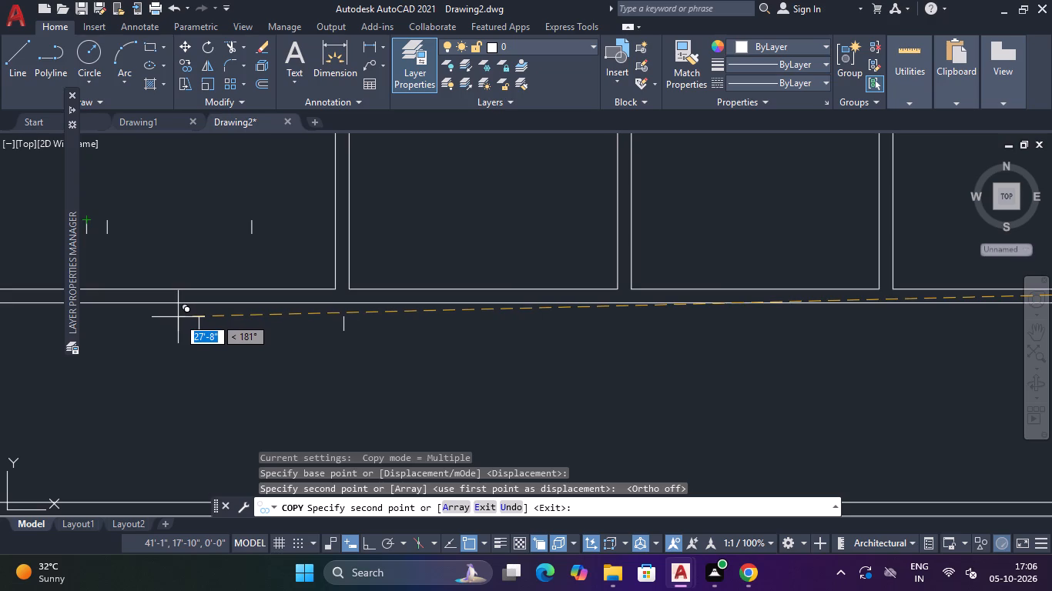
middle_drag(196, 366, 253, 162)
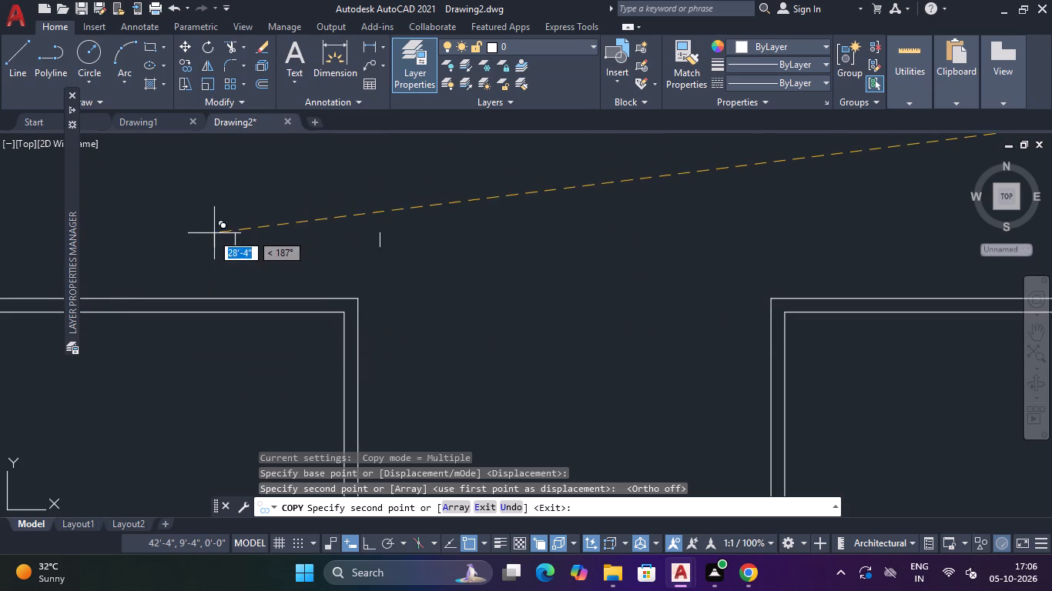
click(165, 236)
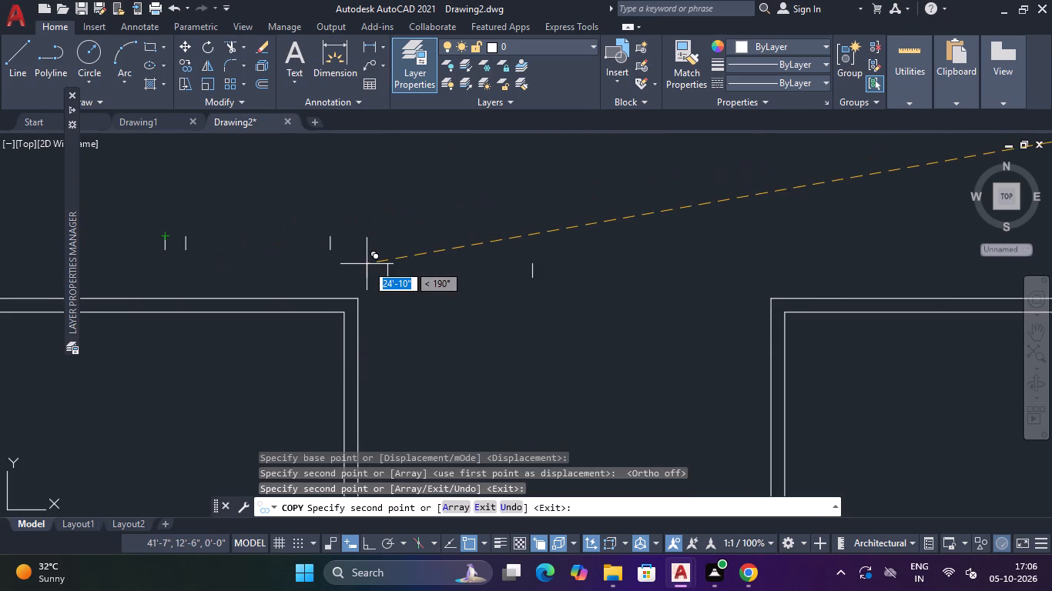
Place two more copies in the corridor's lower partition, starting at the east faces of the third-room entry partition and the fourth vertical partition.
middle_drag(567, 262, 357, 271)
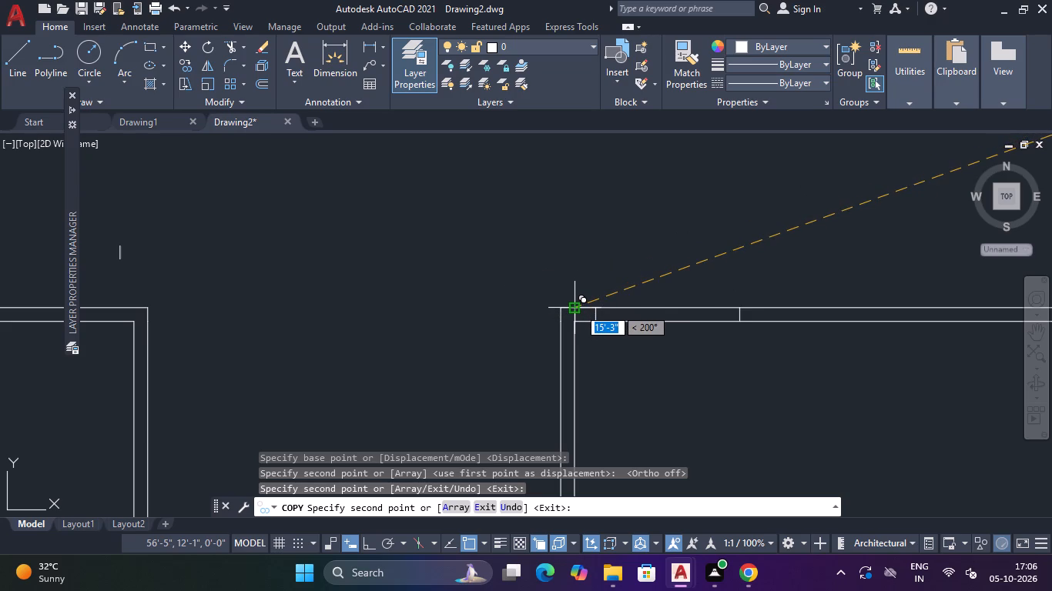
scroll(578, 308, up, 4)
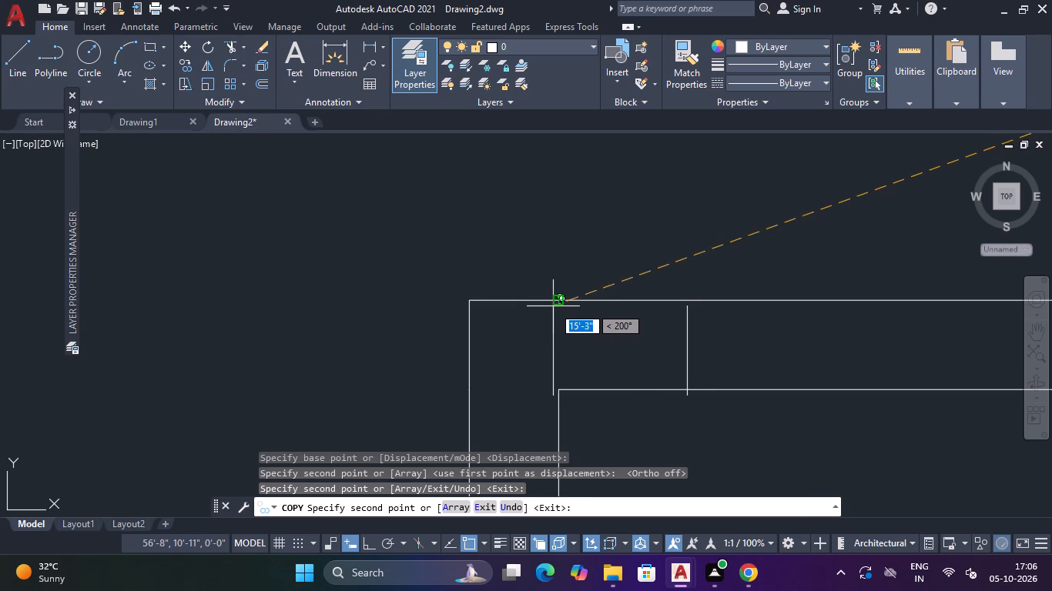
click(558, 304)
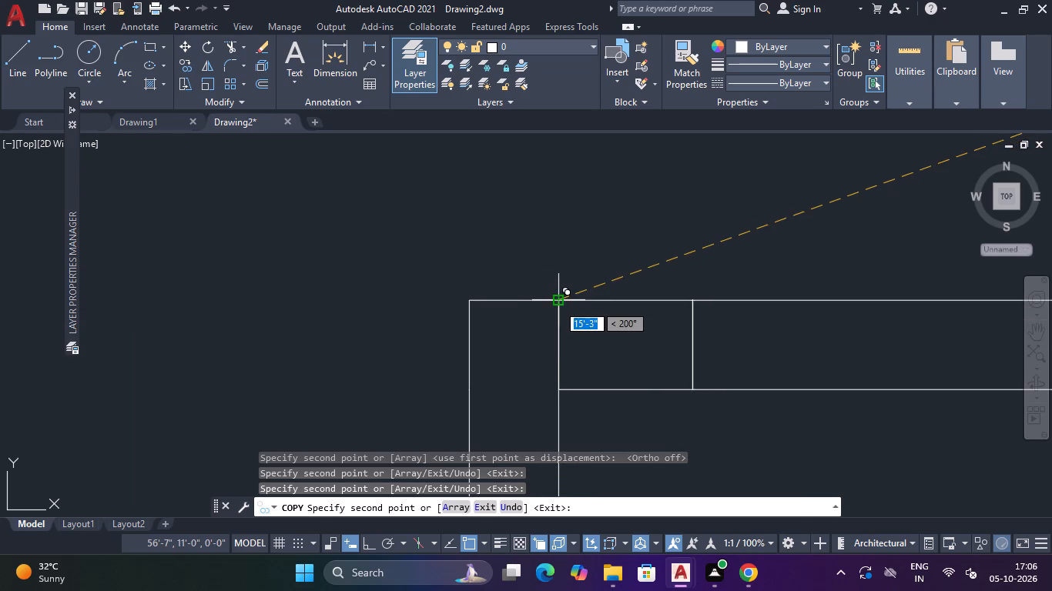
scroll(558, 304, down, 5)
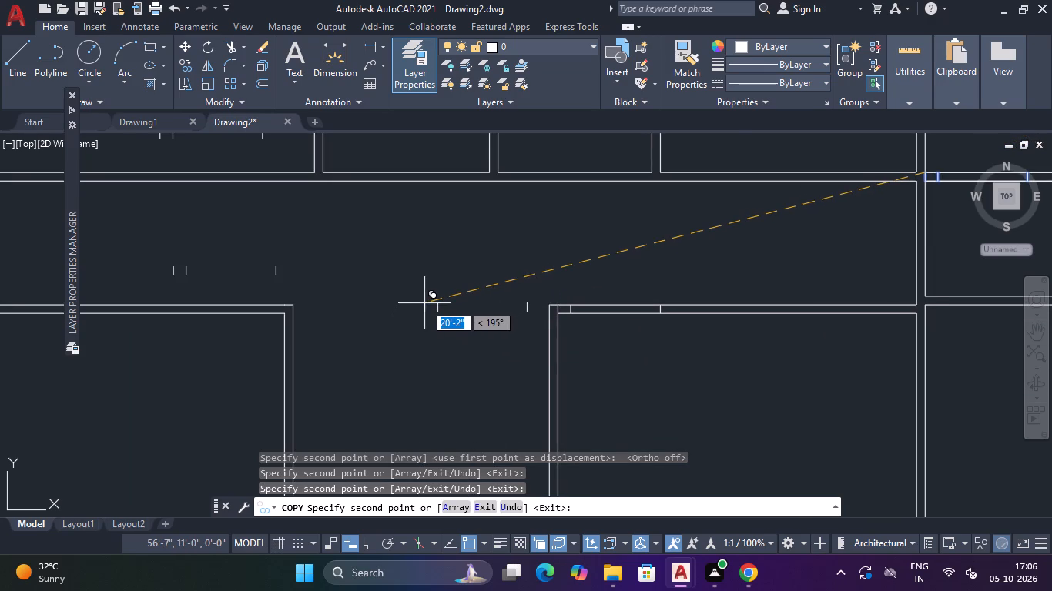
scroll(424, 303, down, 2)
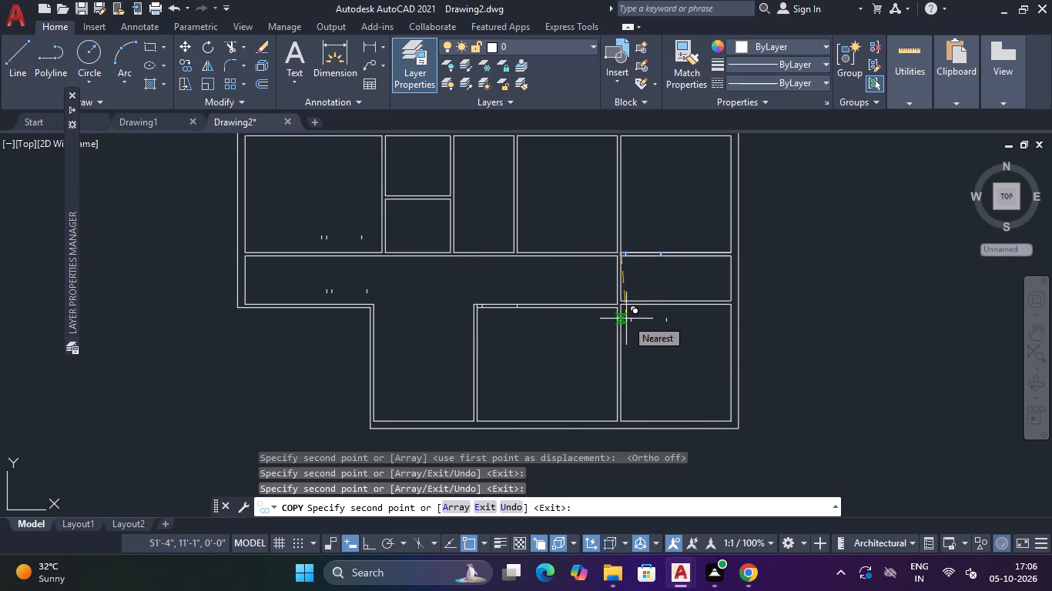
scroll(624, 311, up, 4)
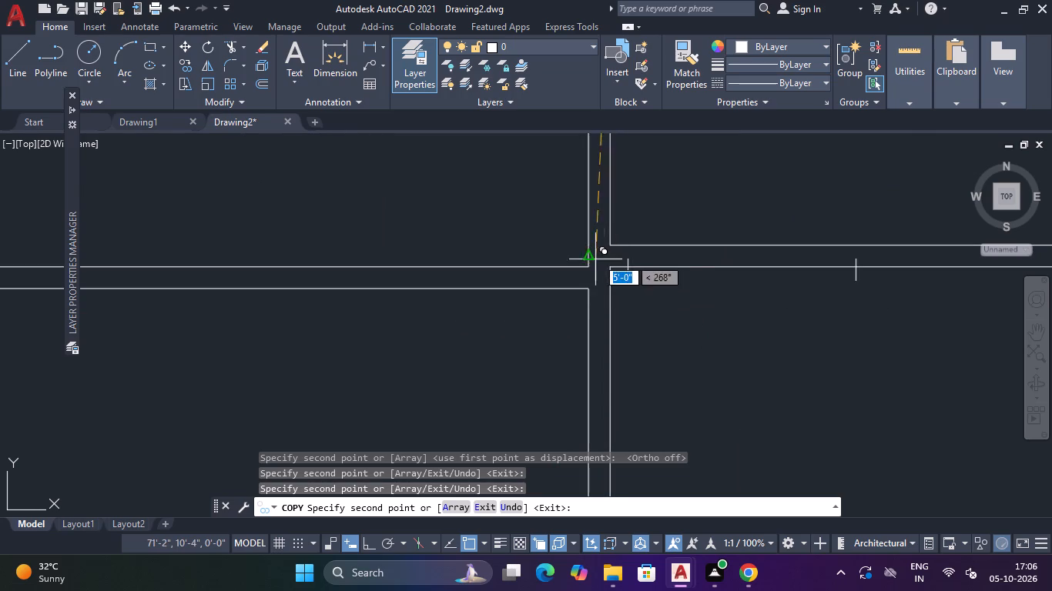
click(608, 240)
scroll(608, 240, down, 5)
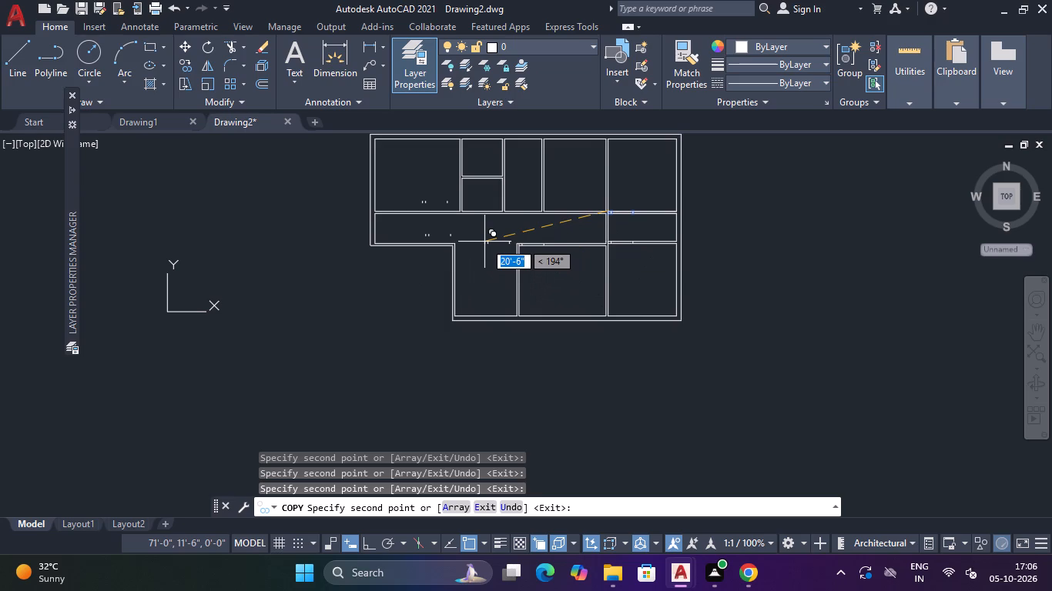
key(Escape)
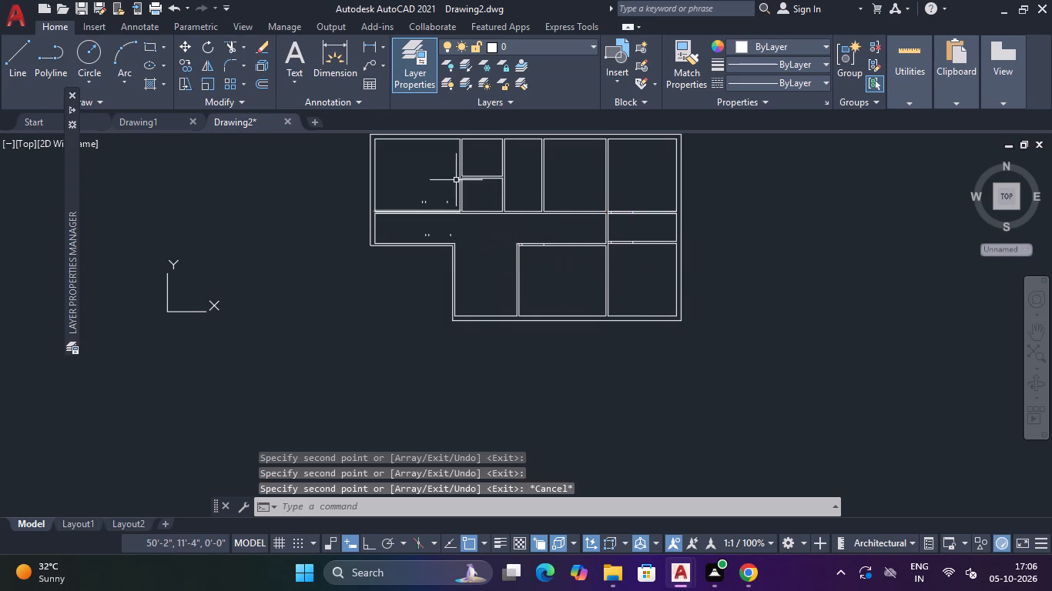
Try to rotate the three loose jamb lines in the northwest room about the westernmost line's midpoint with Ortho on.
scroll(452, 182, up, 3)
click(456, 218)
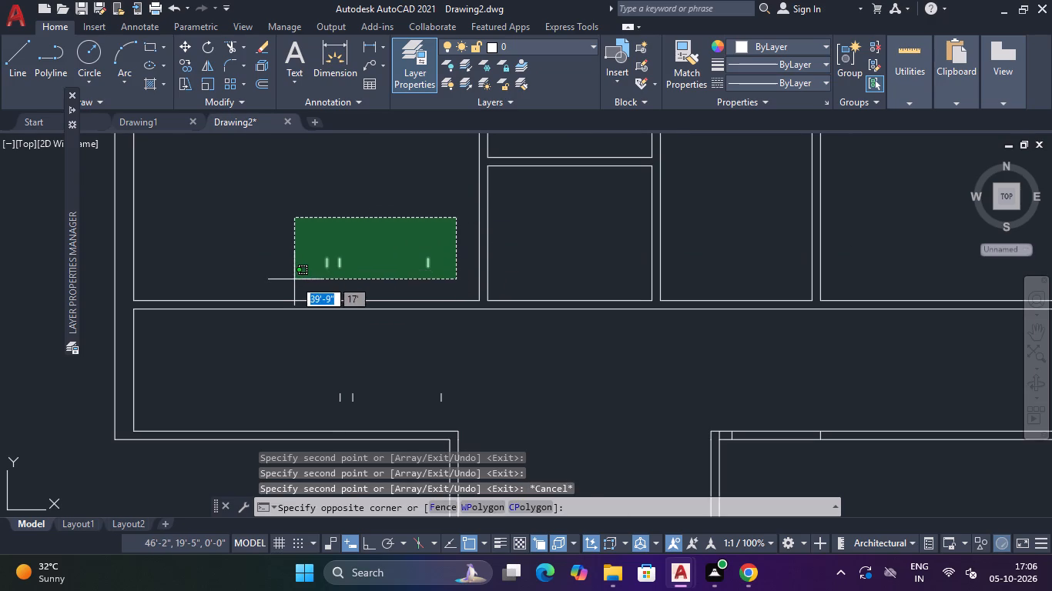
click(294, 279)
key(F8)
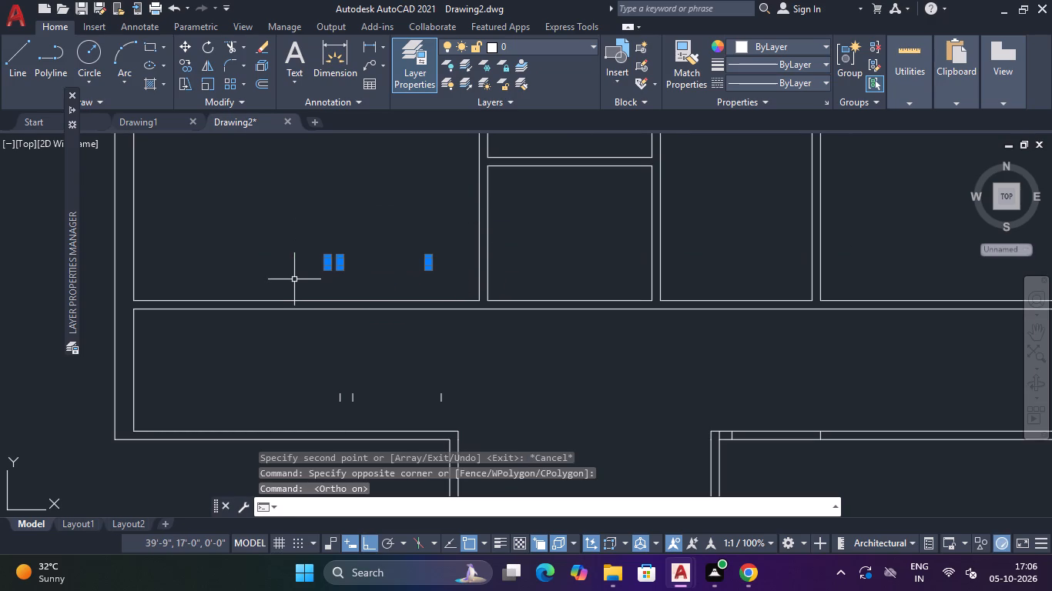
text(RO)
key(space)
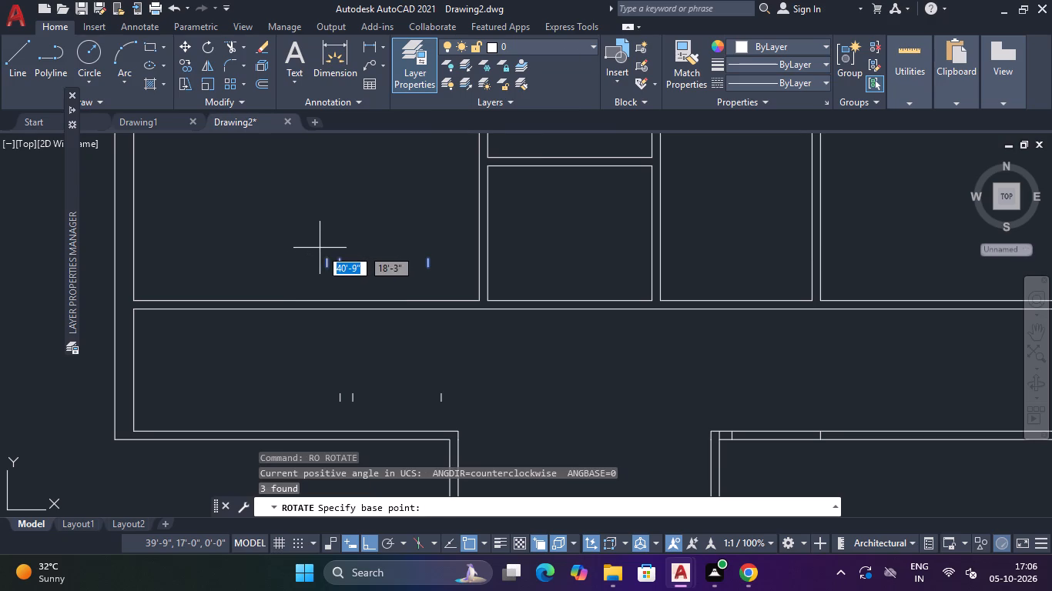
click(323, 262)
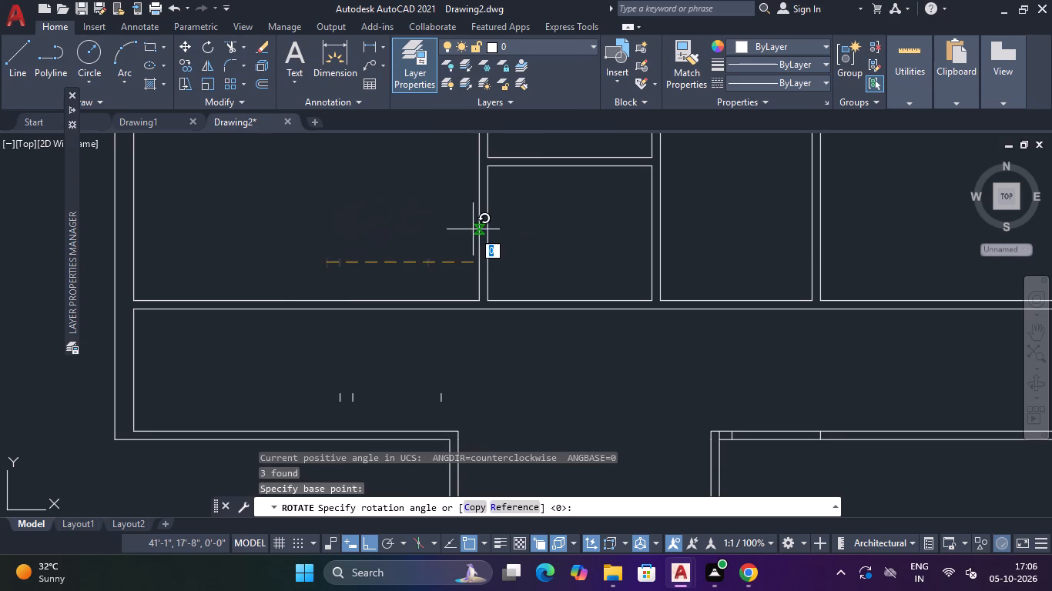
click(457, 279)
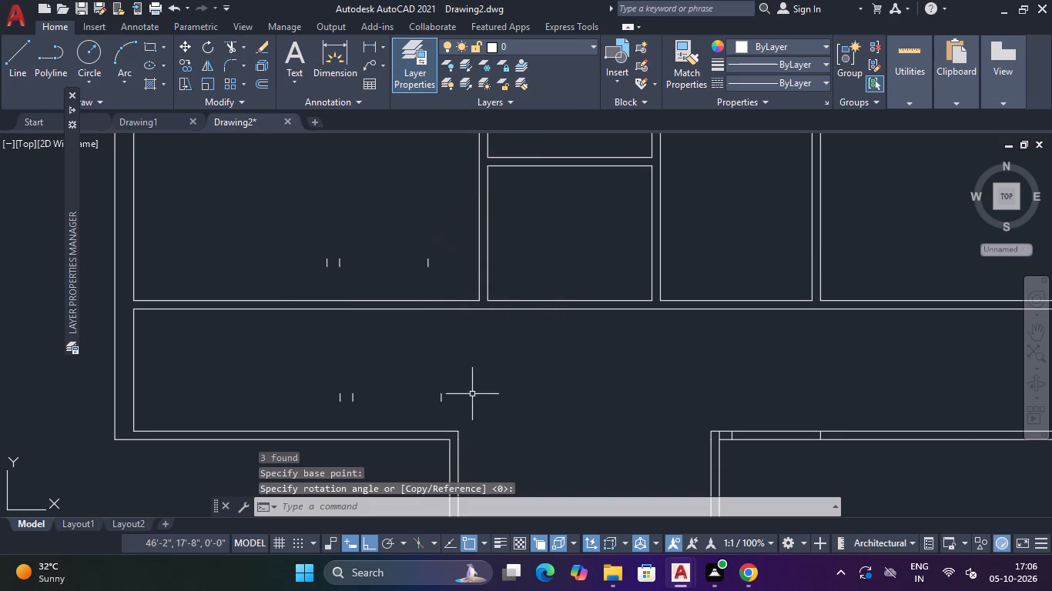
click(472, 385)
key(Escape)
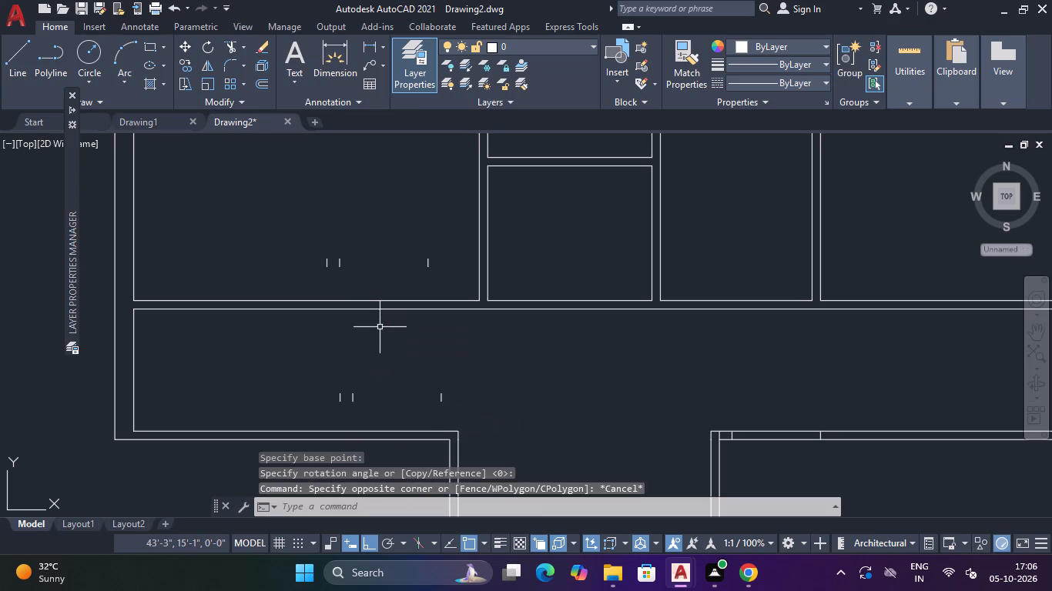
Rotate the three loose jamb lines in the northwest room 180° about the westernmost line's upper end.
click(431, 229)
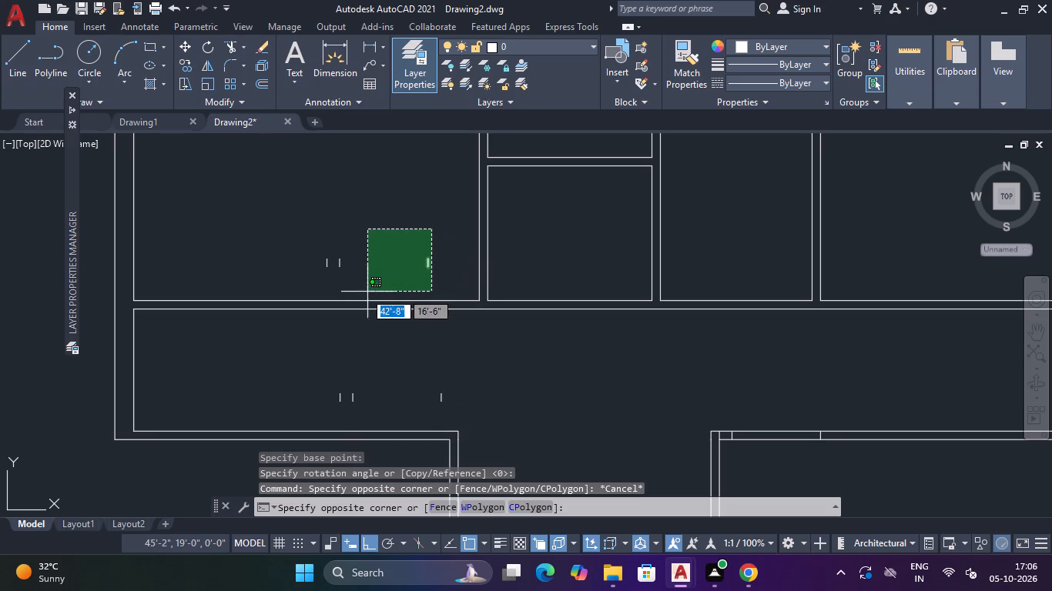
click(308, 279)
text(RO)
key(space)
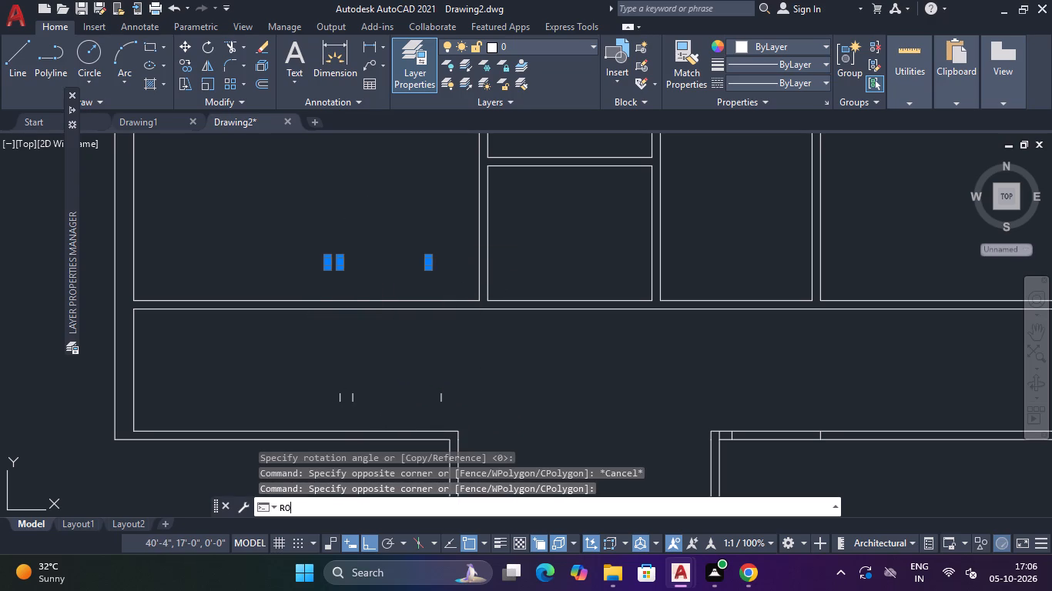
click(323, 255)
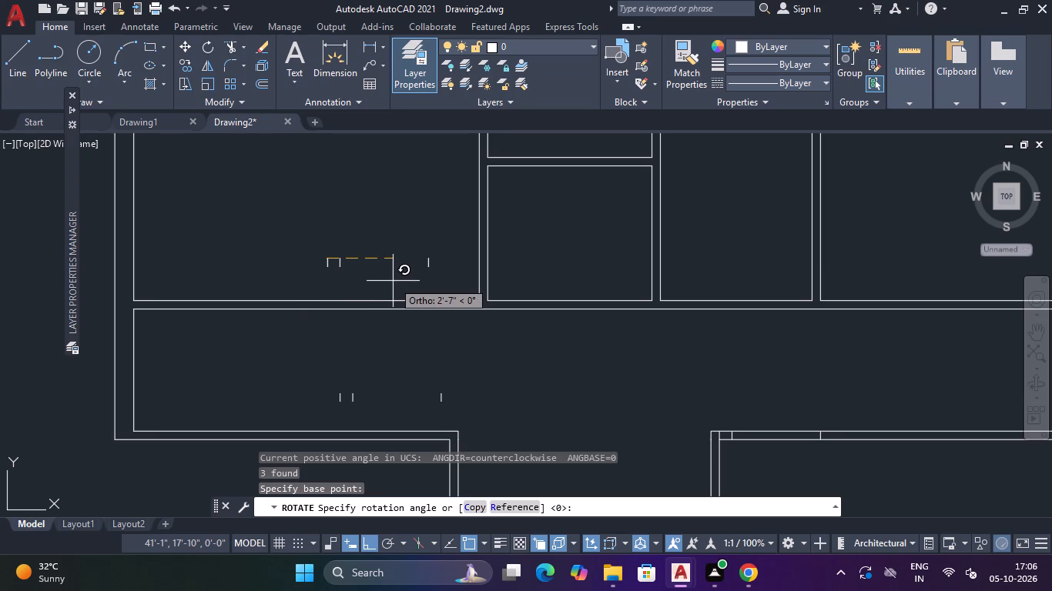
click(260, 264)
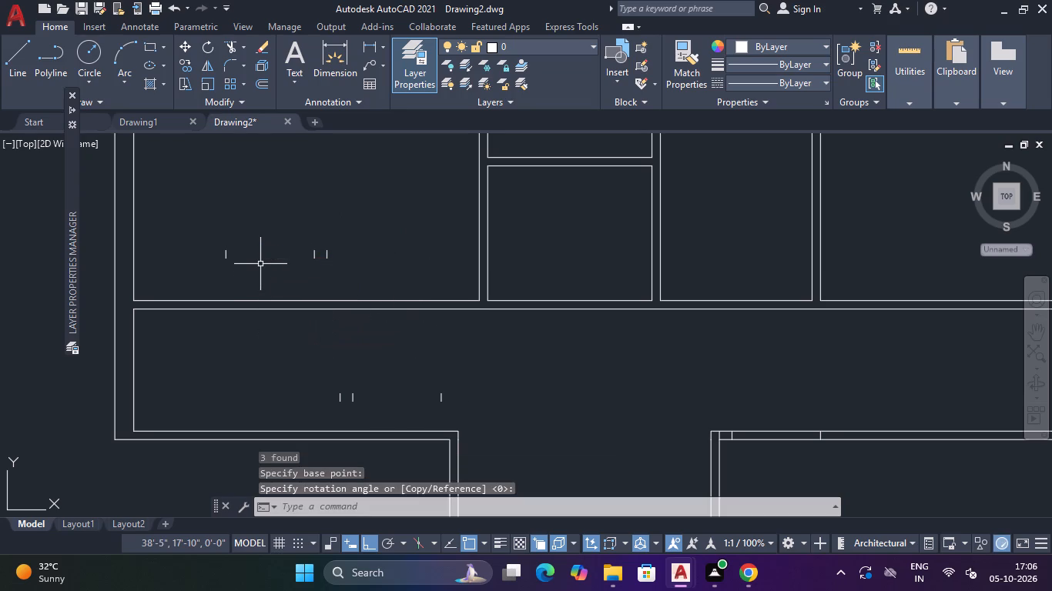
Rotate the three loose jamb lines in the corridor's west part 180° about the easternmost line's upper end.
middle_drag(352, 351, 463, 306)
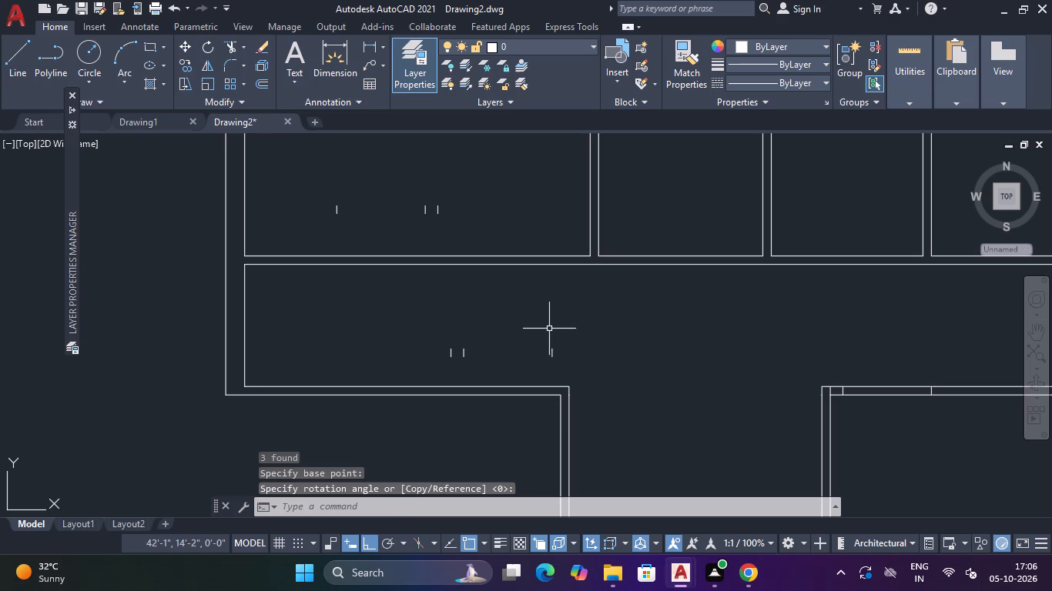
drag(567, 320, 561, 329)
click(436, 367)
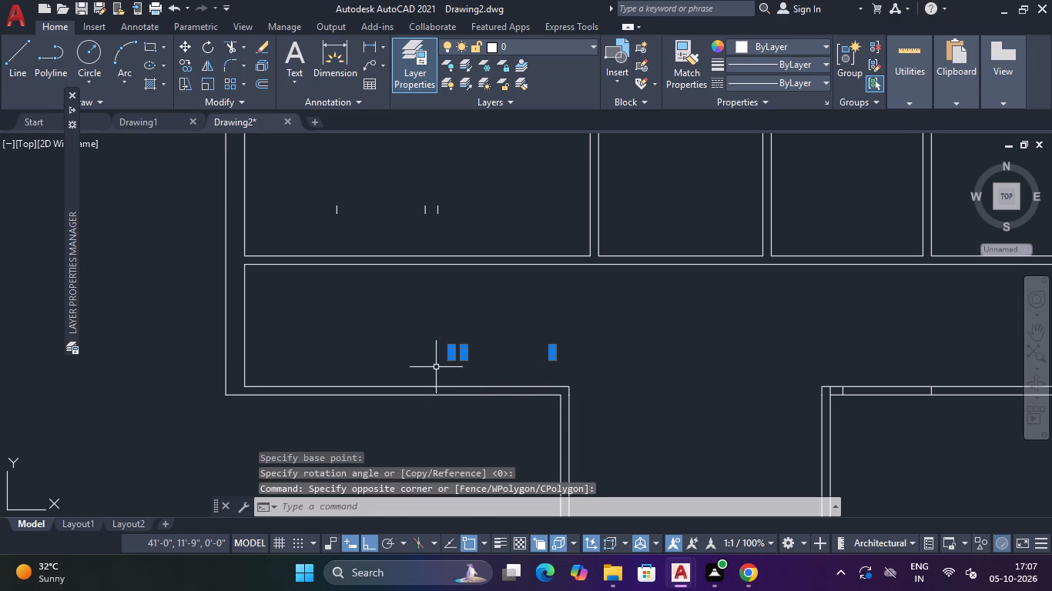
text(RO)
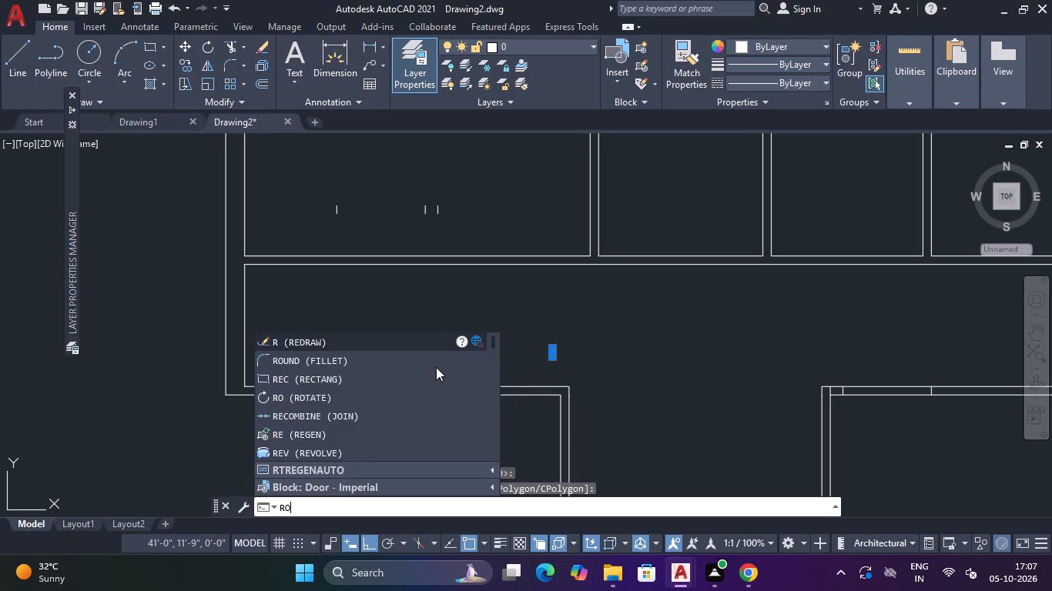
key(space)
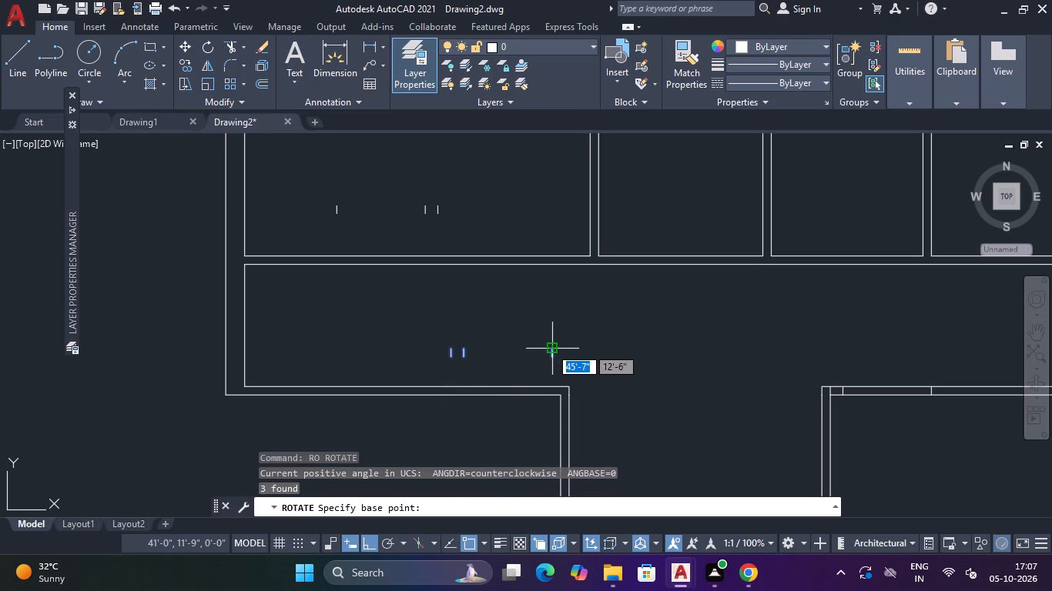
click(550, 347)
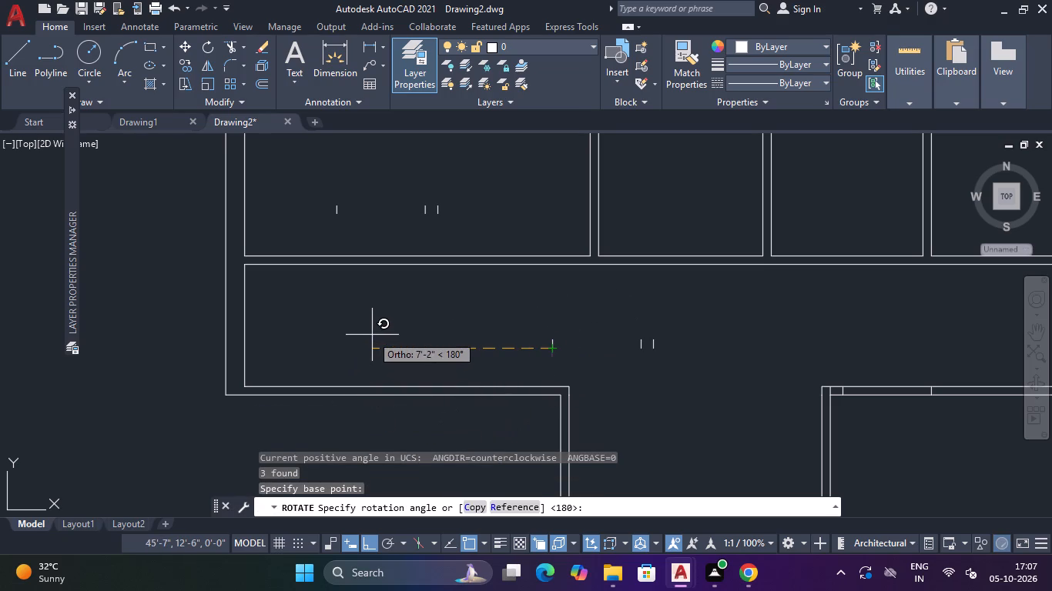
click(378, 330)
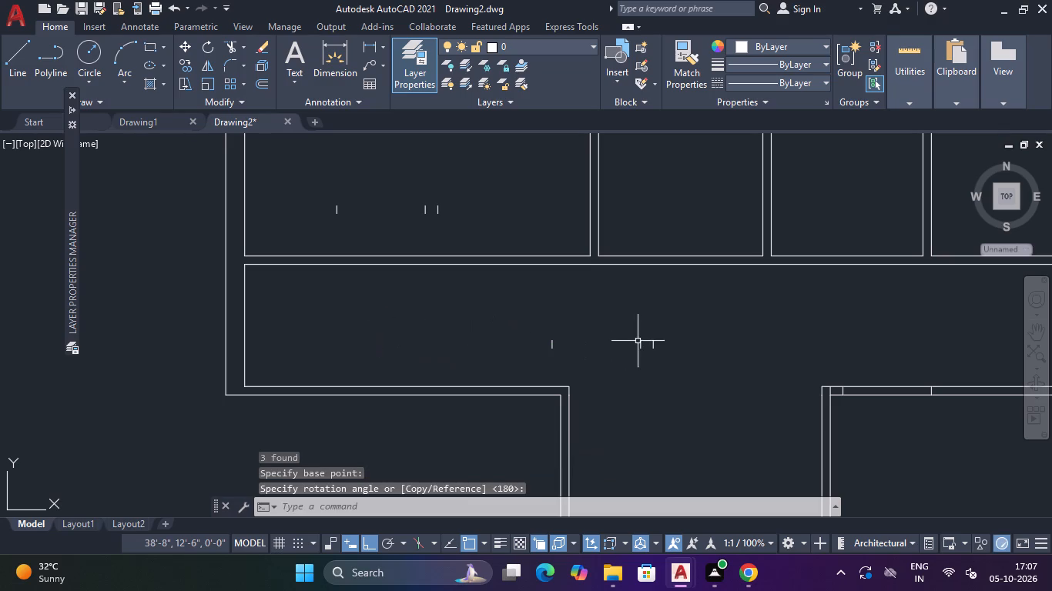
Move the corridor's jamb lines by the easternmost line's upper end into its lower west wall, aligned with the entry wall's west face, with Ortho off.
click(683, 317)
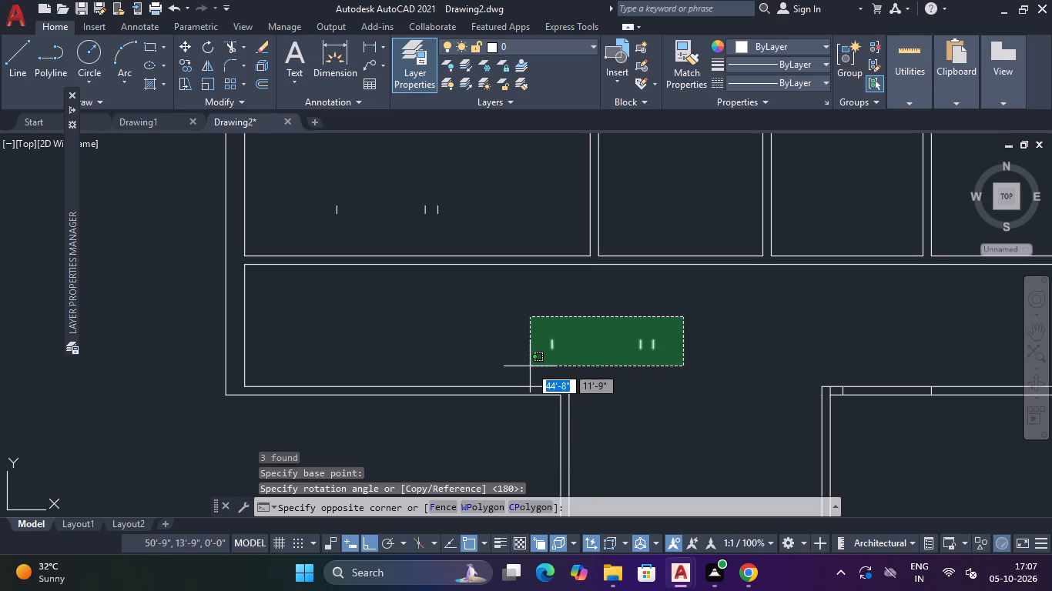
click(530, 366)
text(M)
key(space)
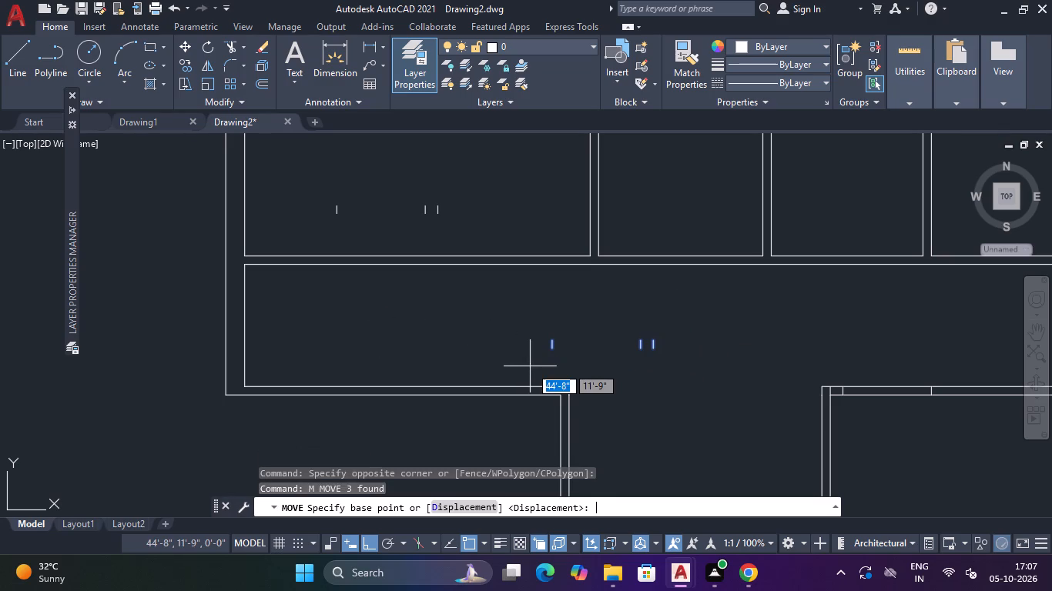
scroll(658, 339, up, 3)
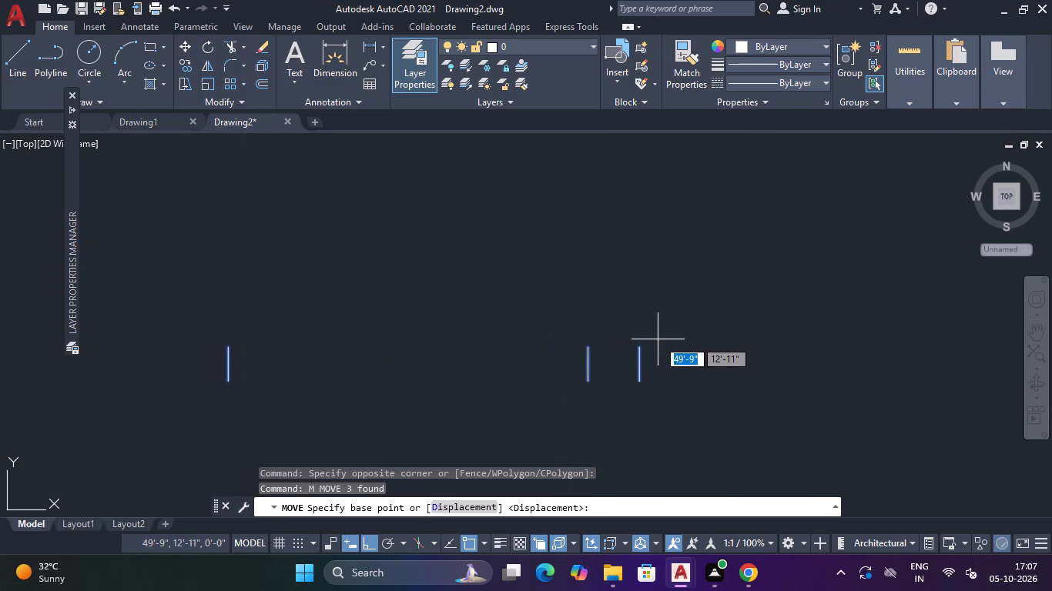
click(642, 350)
scroll(637, 353, down, 4)
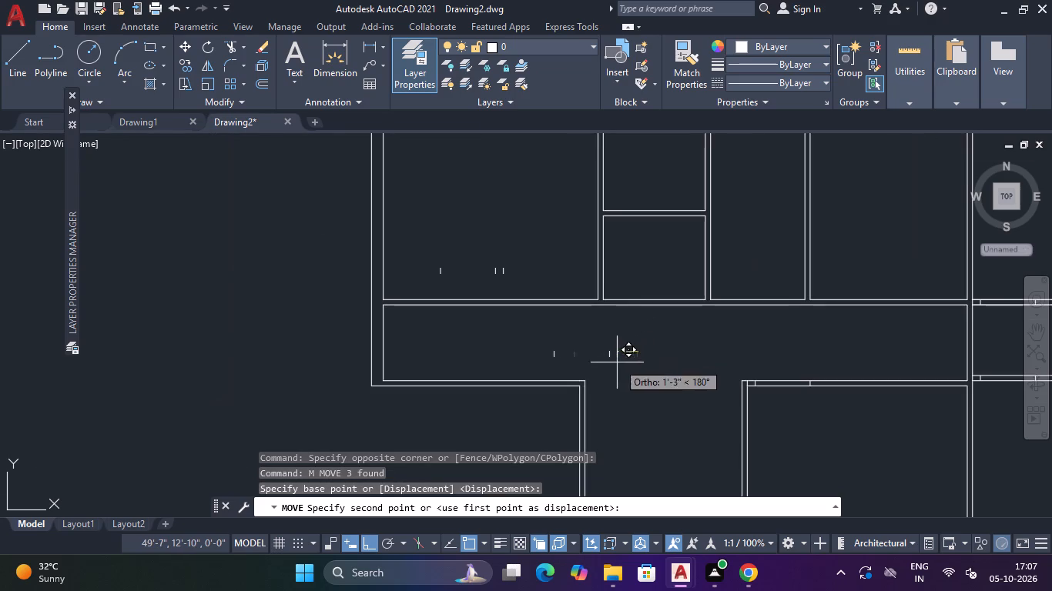
scroll(575, 380, up, 3)
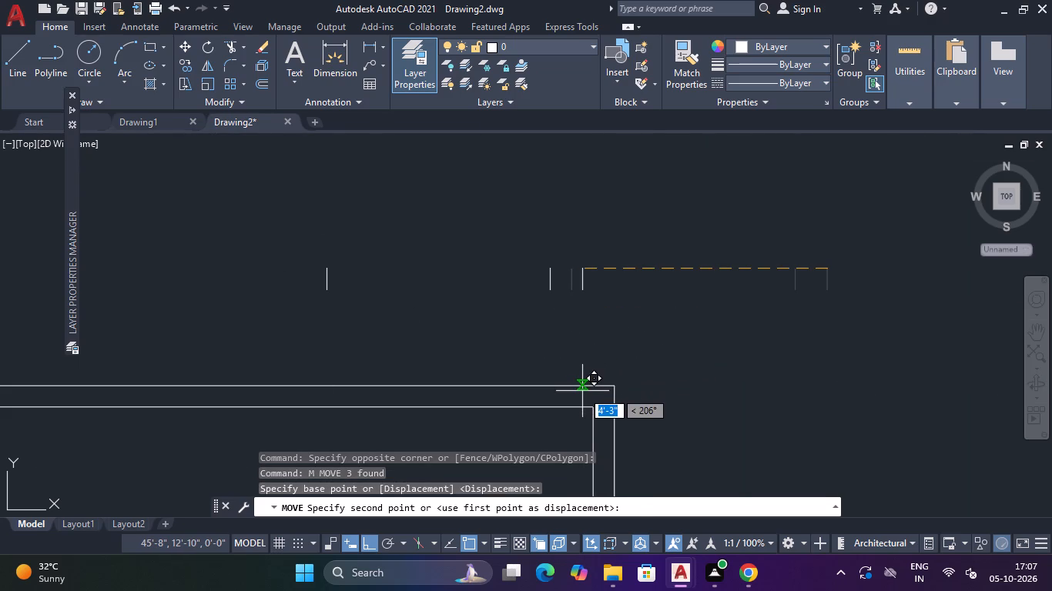
key(F8)
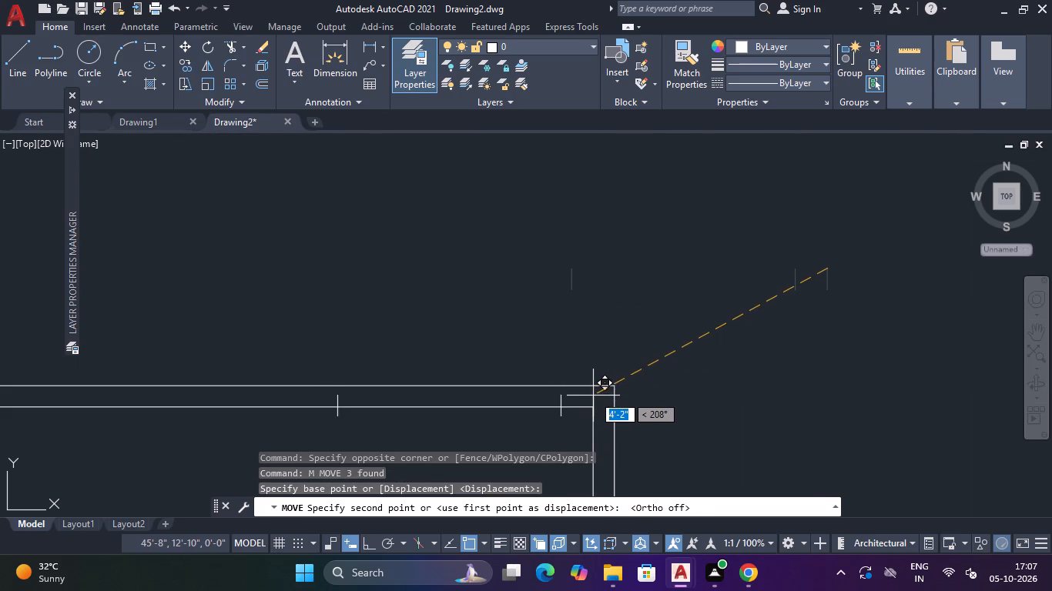
click(592, 389)
Move the northwest room's jamb lines by the easternmost line's upper end to the room's inner southeast corner, into the partition below.
scroll(591, 336, down, 1)
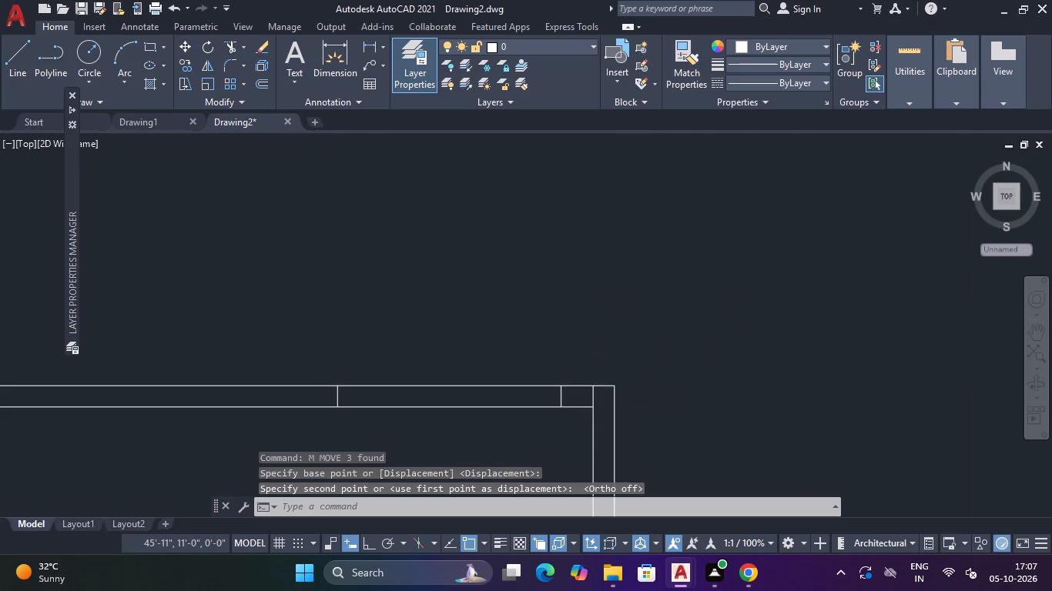
middle_drag(591, 336, 910, 358)
scroll(901, 359, down, 3)
middle_drag(891, 360, 831, 386)
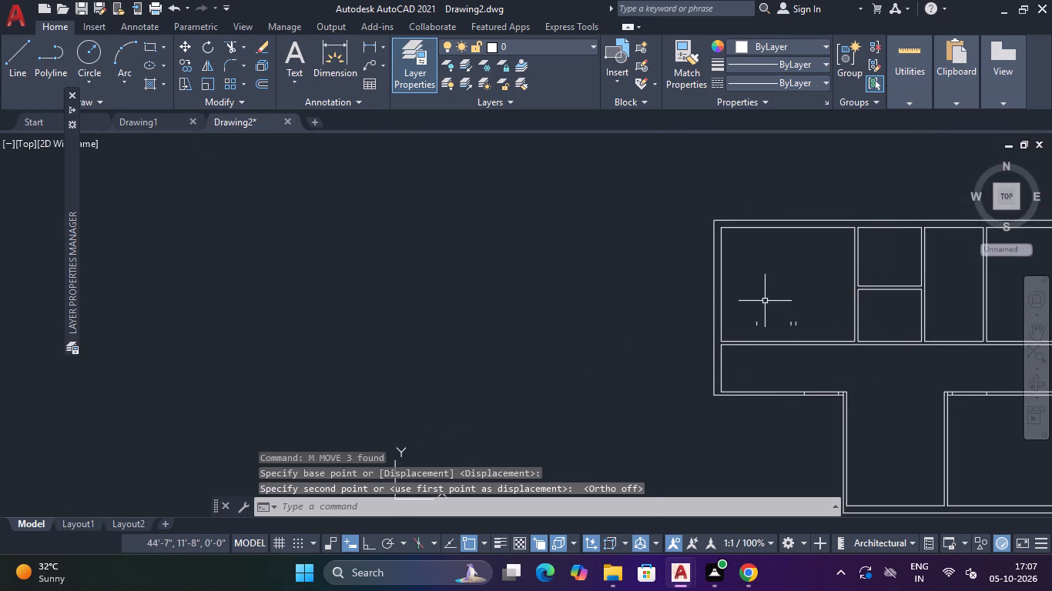
scroll(765, 301, up, 2)
click(863, 334)
click(724, 373)
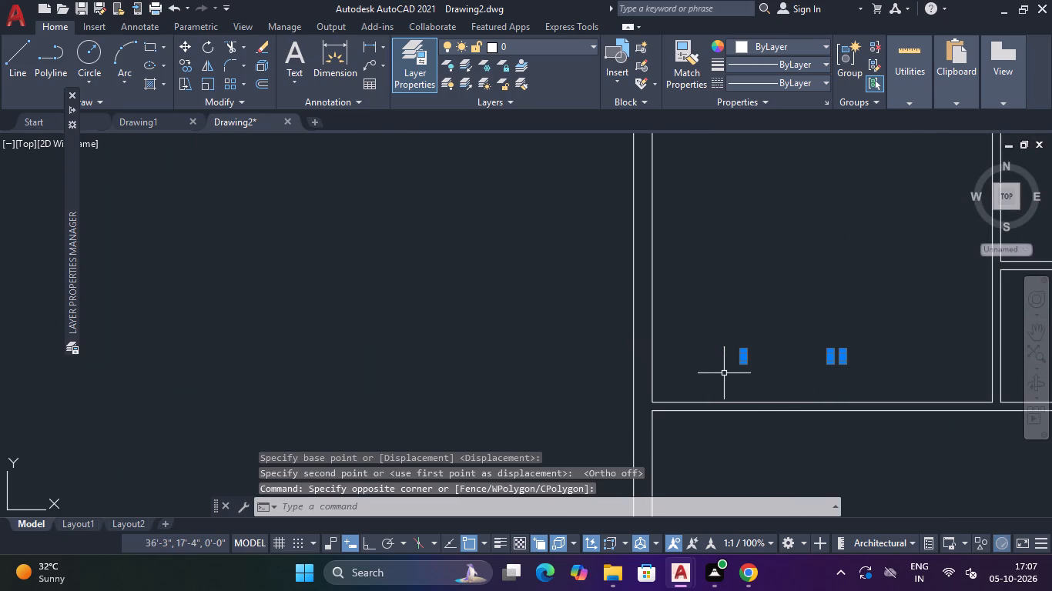
text(M)
key(space)
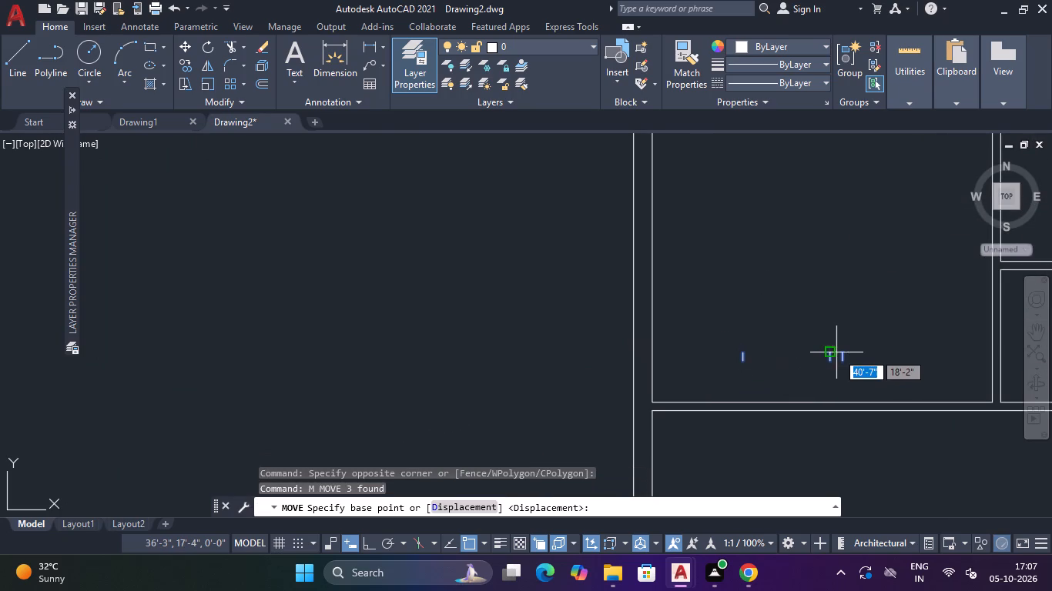
click(839, 352)
middle_drag(897, 360, 749, 383)
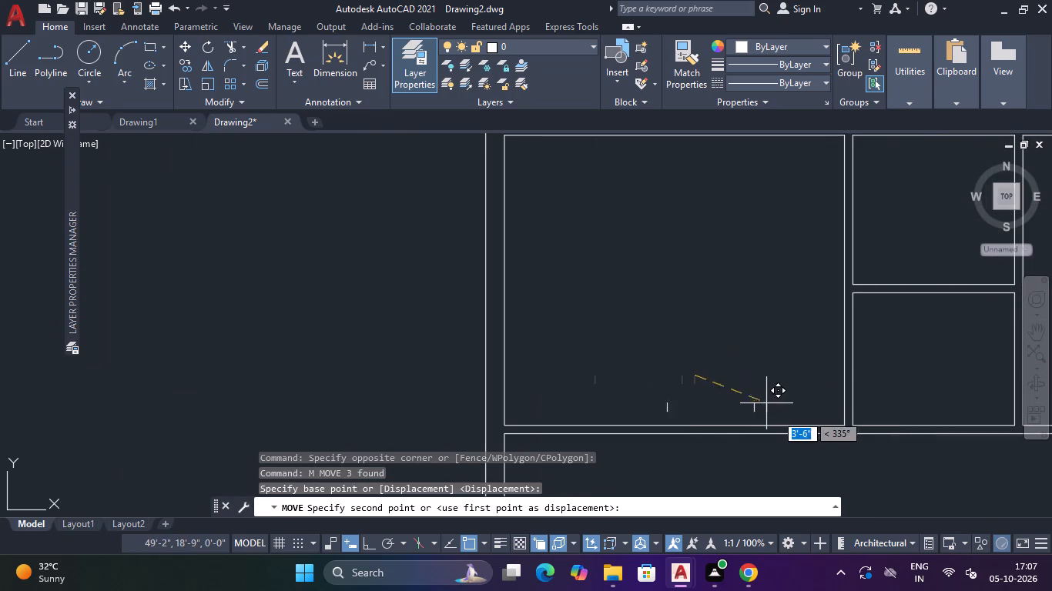
scroll(843, 432, up, 2)
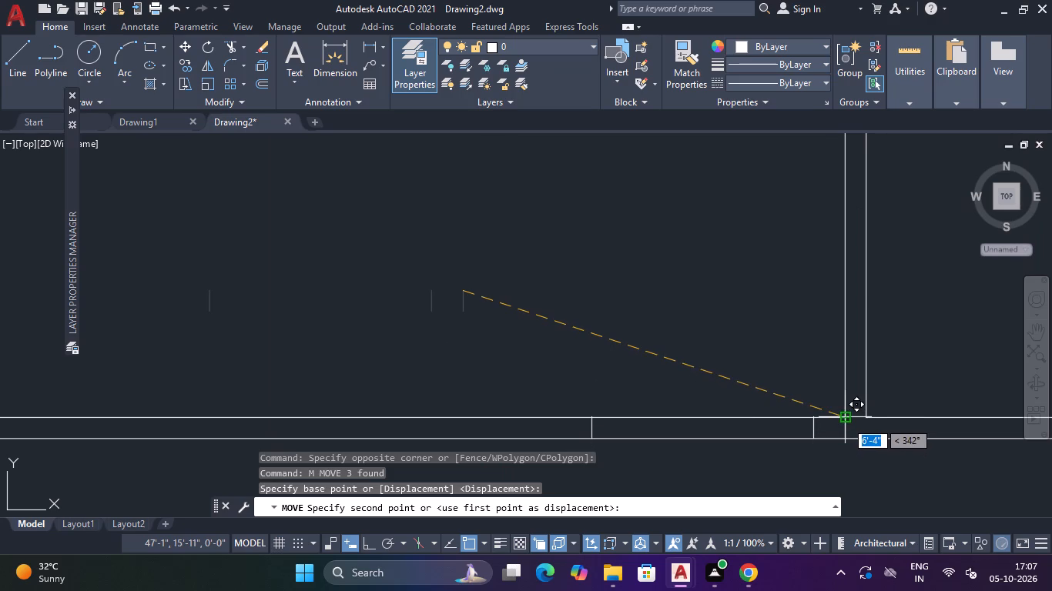
click(846, 421)
Draw a 4" line across the fourth vertical partition, level with the upper face of the east side's lower horizontal partition.
scroll(831, 423, down, 3)
middle_drag(849, 449, 808, 409)
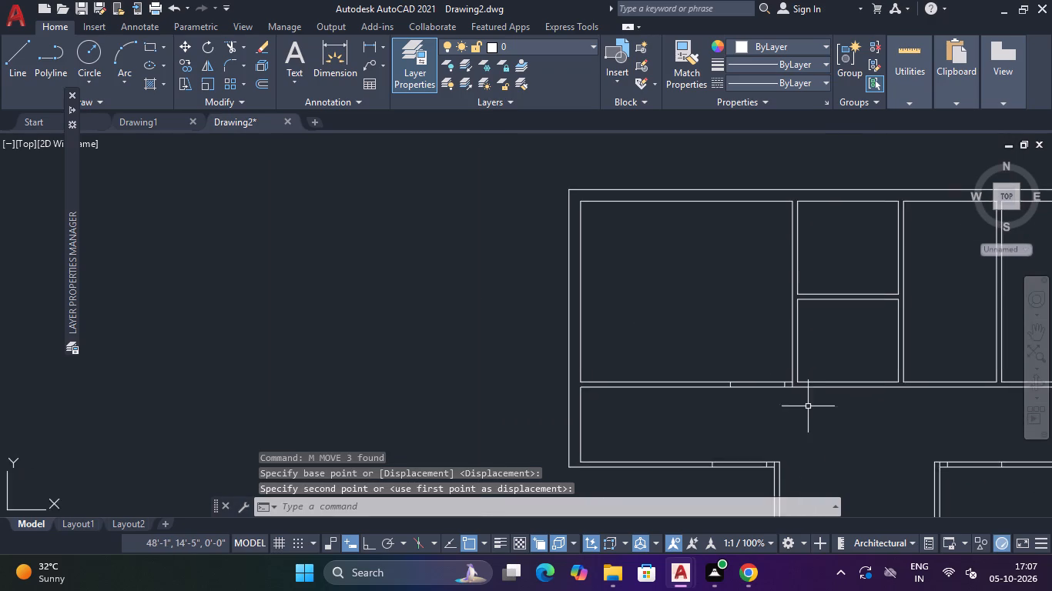
scroll(815, 396, down, 1)
middle_drag(812, 398, 418, 316)
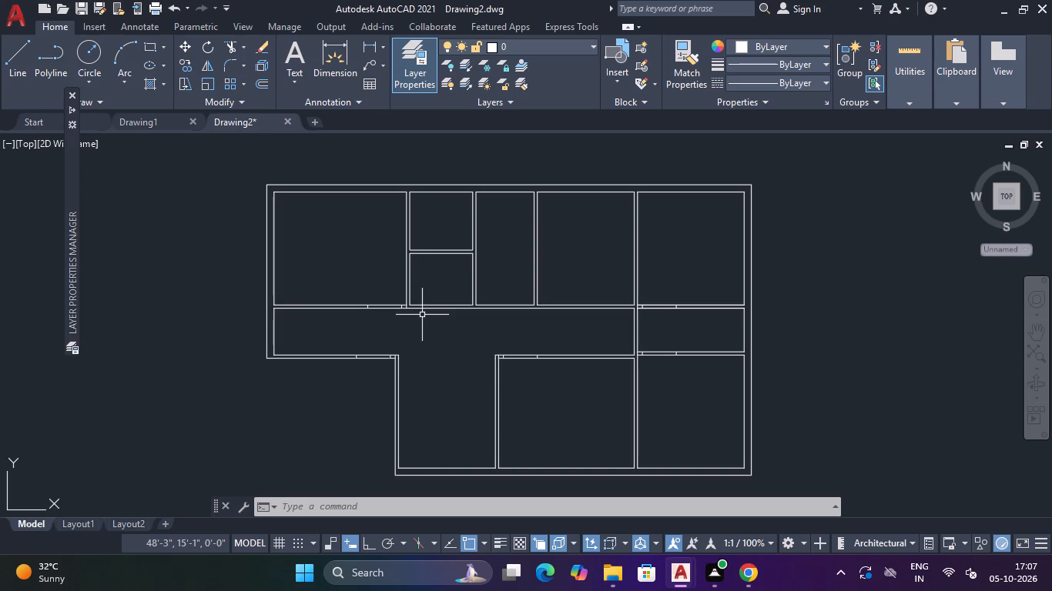
scroll(794, 329, down, 2)
middle_drag(813, 321, 790, 349)
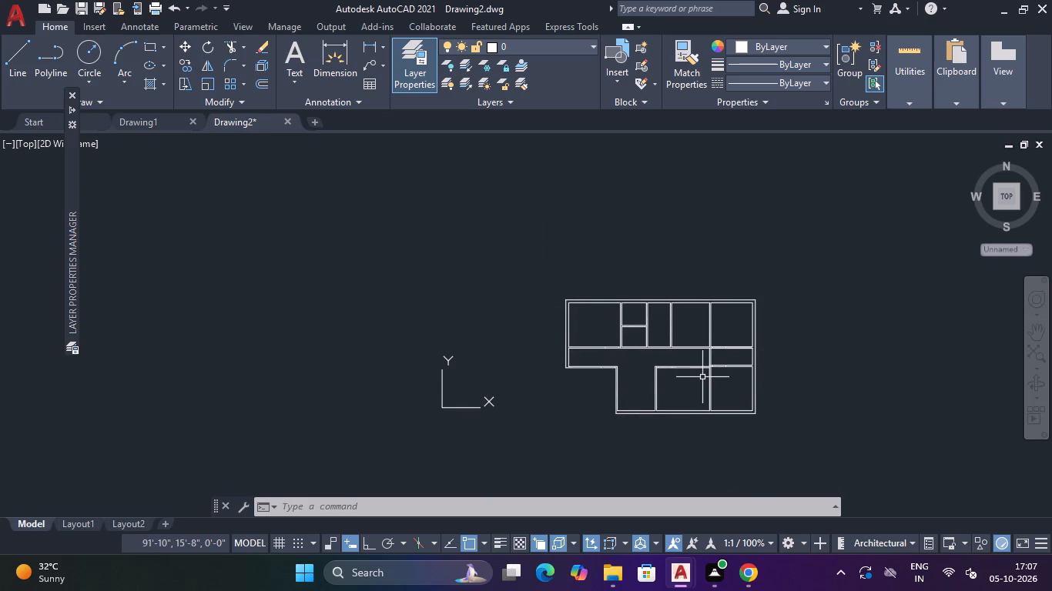
middle_drag(678, 353, 640, 381)
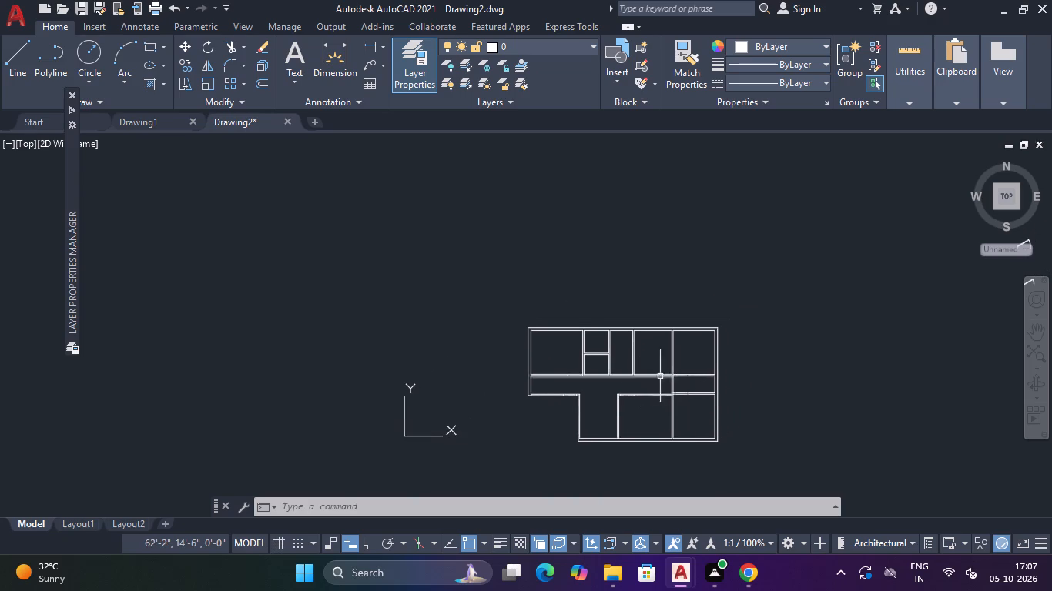
scroll(674, 399, up, 4)
scroll(688, 338, up, 1)
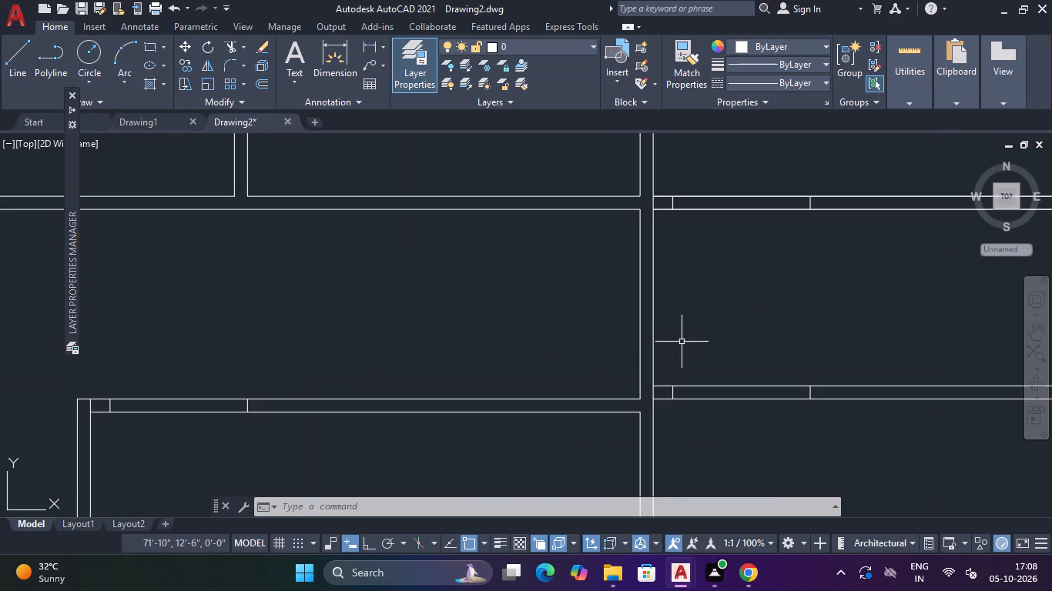
scroll(682, 342, up, 2)
middle_drag(681, 342, 696, 287)
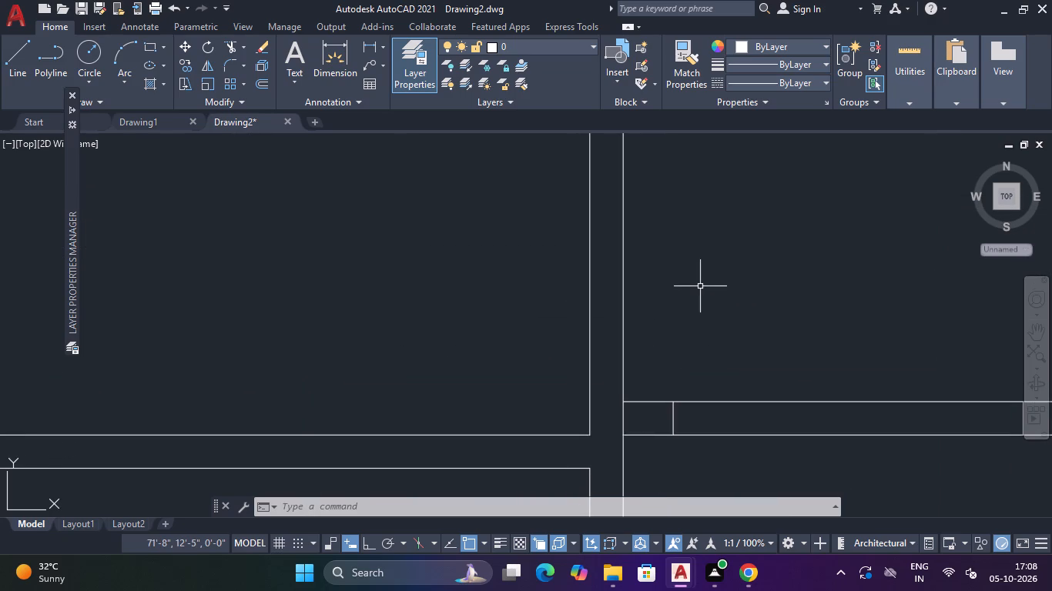
text(L)
key(space)
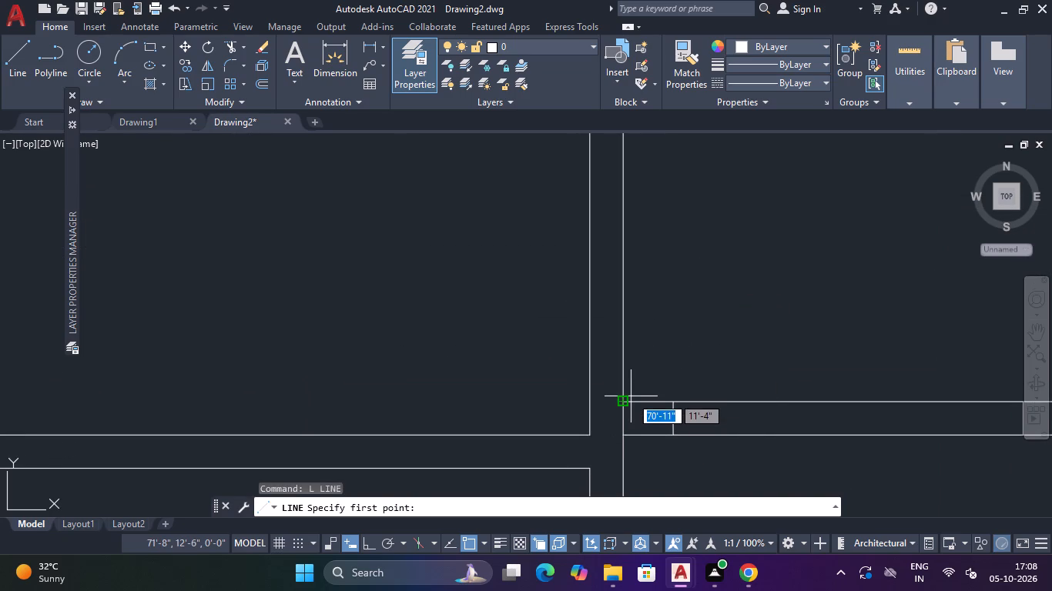
click(623, 400)
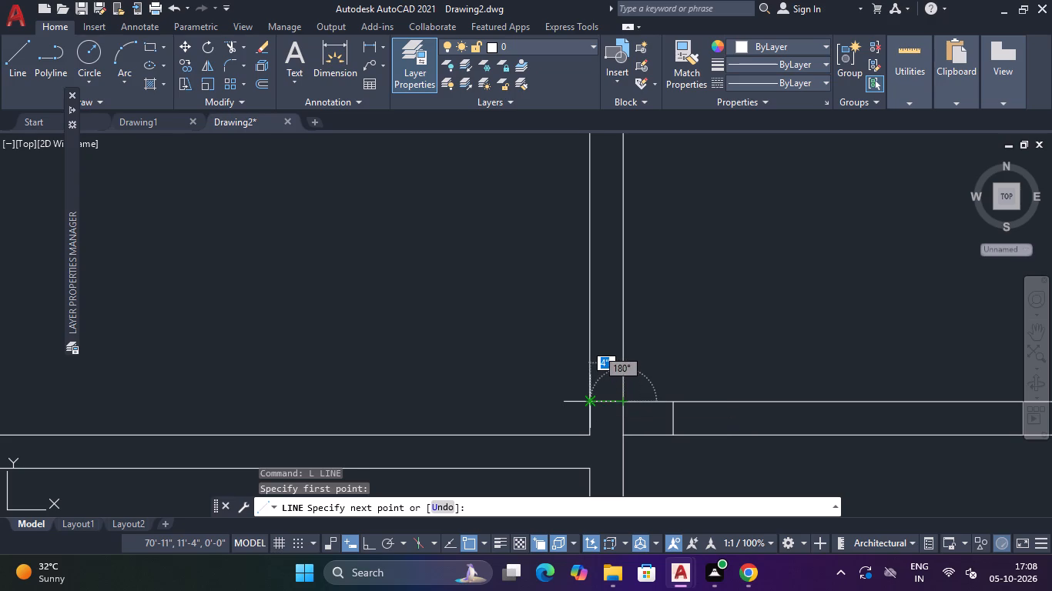
click(594, 402)
key(Escape)
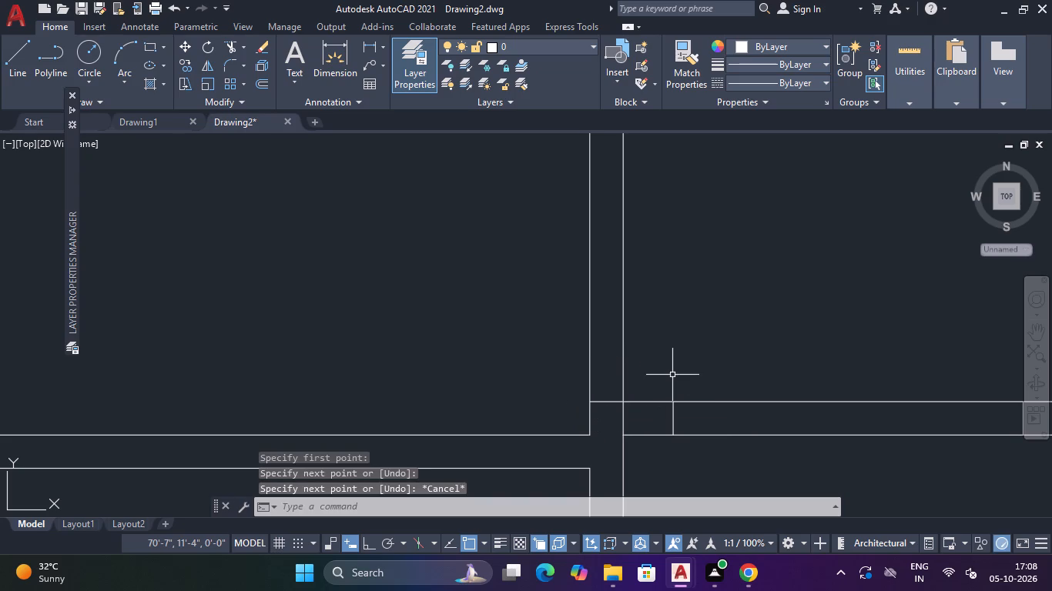
Offset the new 4" closing line 6" north within the fourth vertical partition.
text(O)
key(space)
text(6")
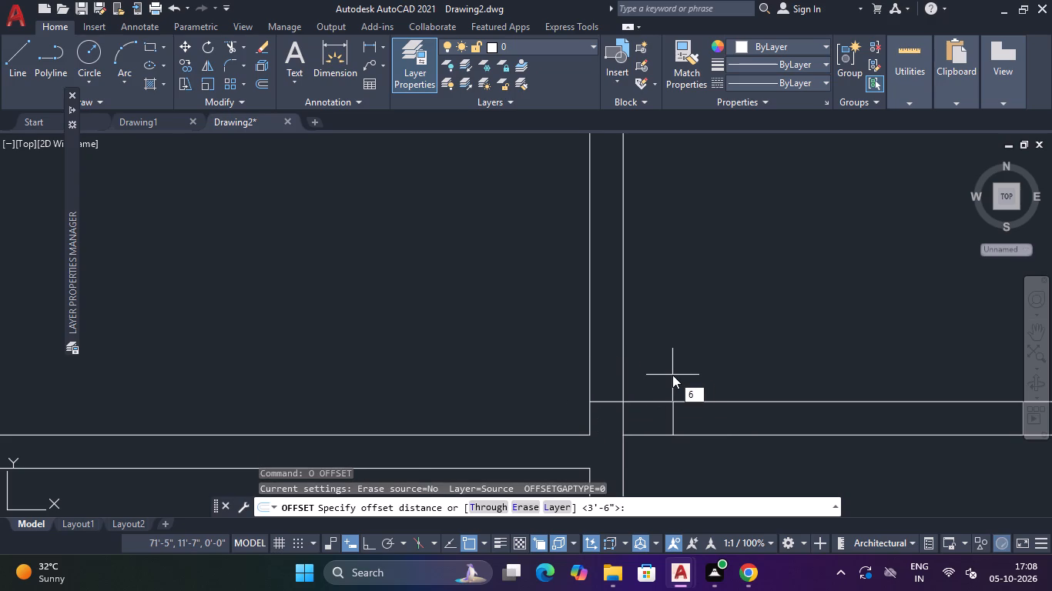
key(Return)
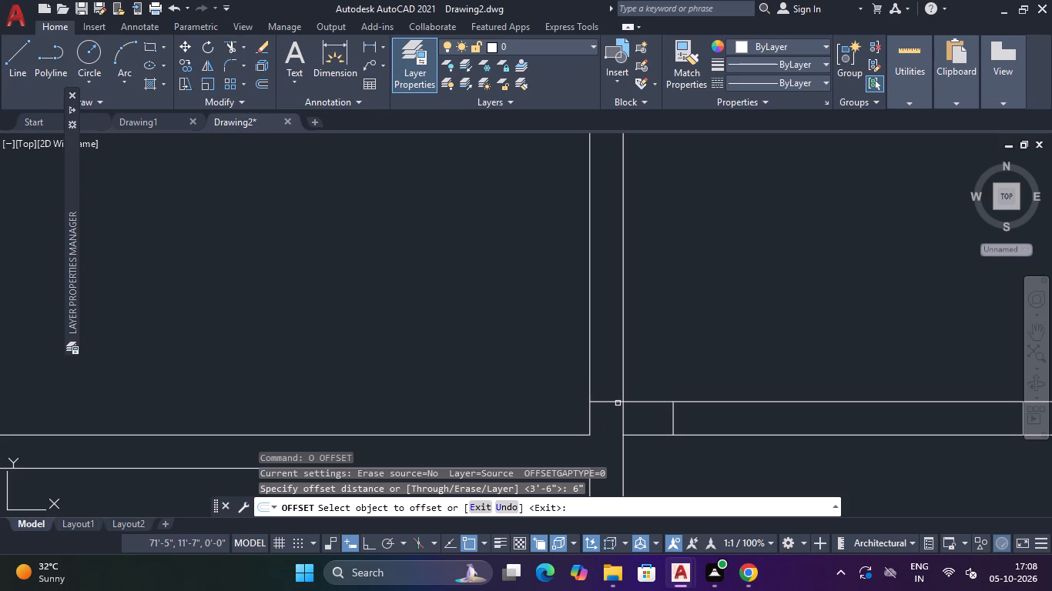
click(603, 401)
click(602, 365)
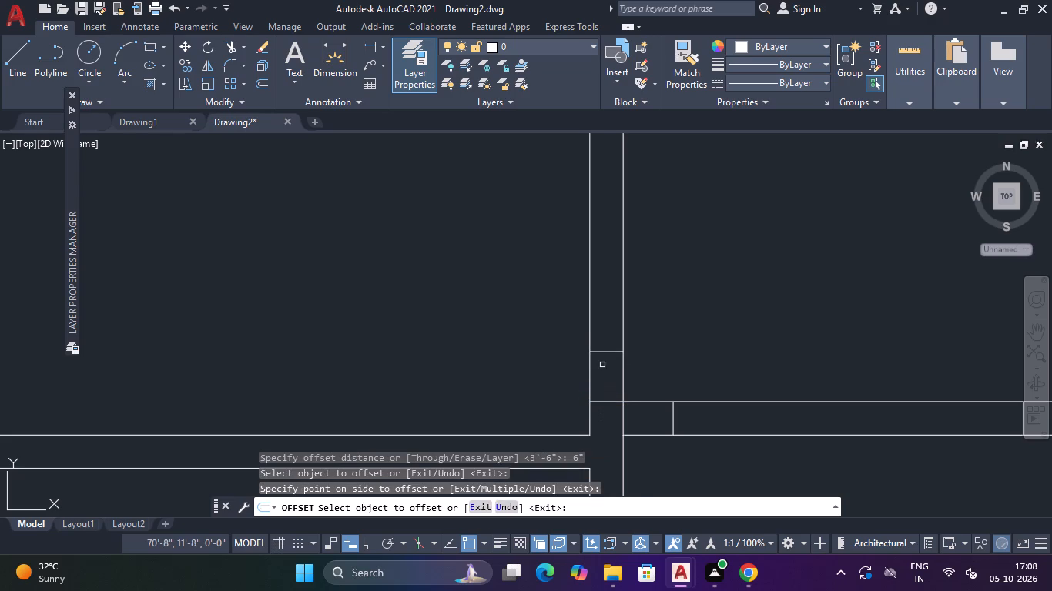
key(Escape)
key(Escape)
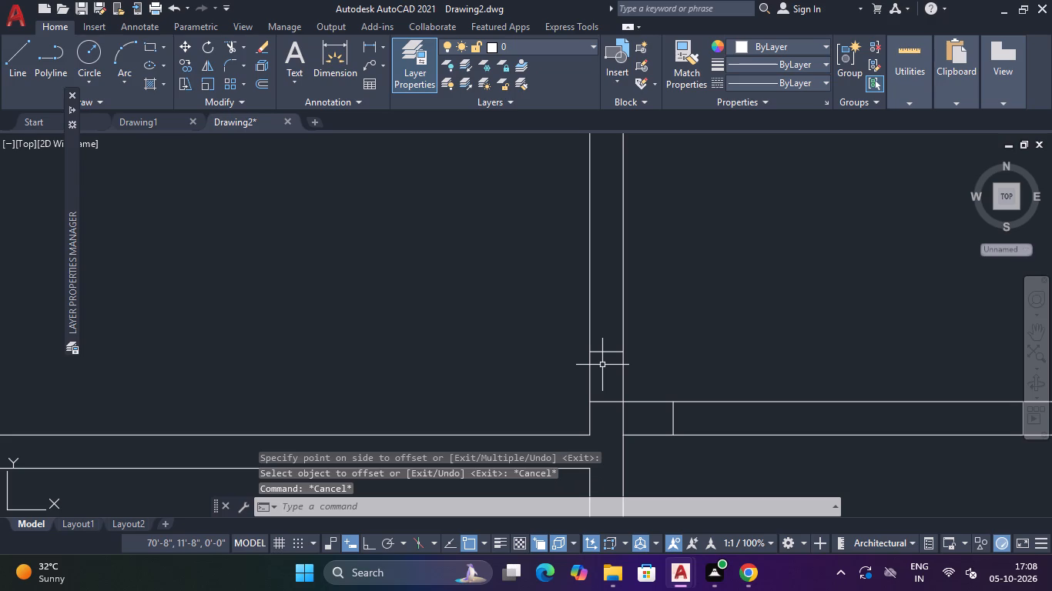
Offset the upper 6" jamb line 2'6" north within the fourth vertical partition.
text(O)
key(space)
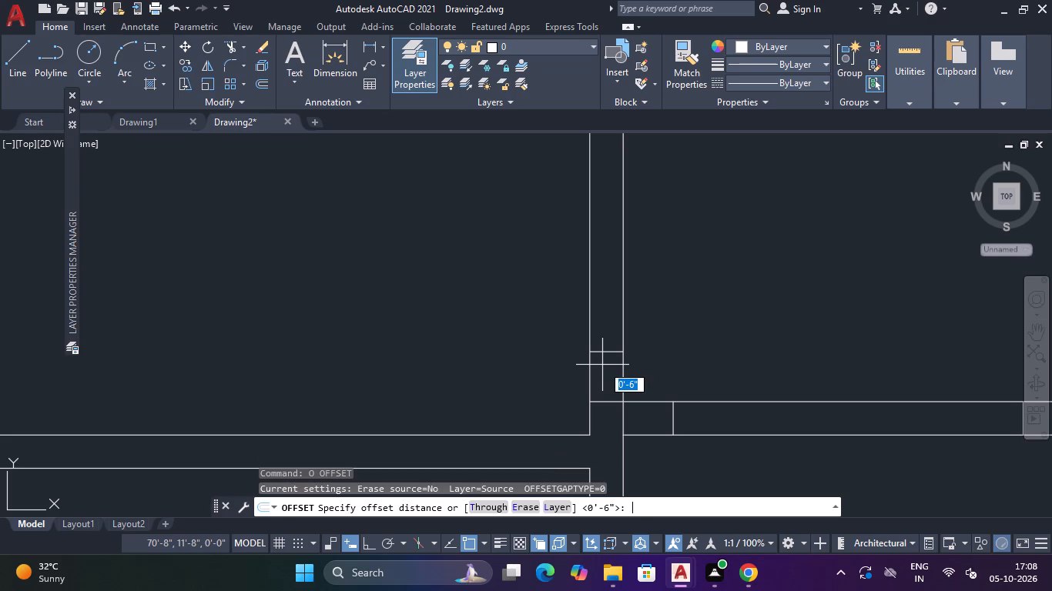
text(2')
key(6)
key(shift+quotedbl)
key(Return)
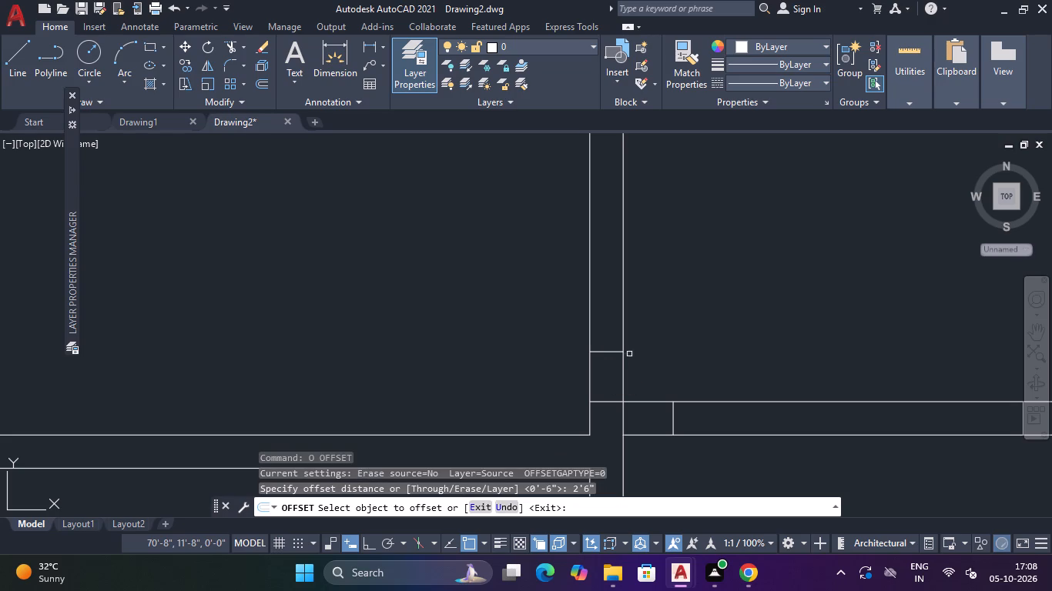
click(614, 349)
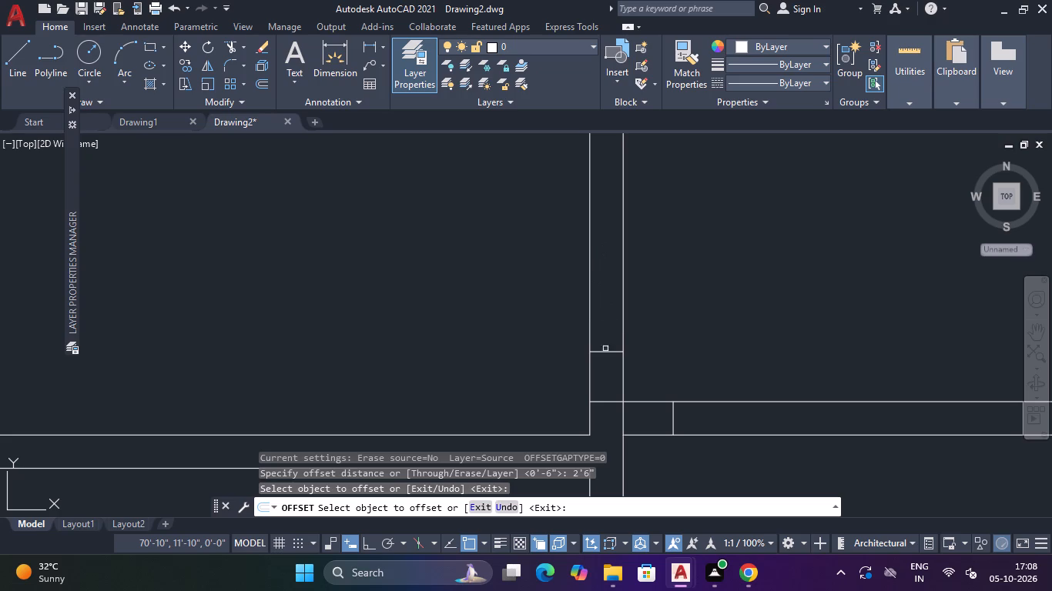
click(605, 351)
click(601, 295)
scroll(600, 287, down, 4)
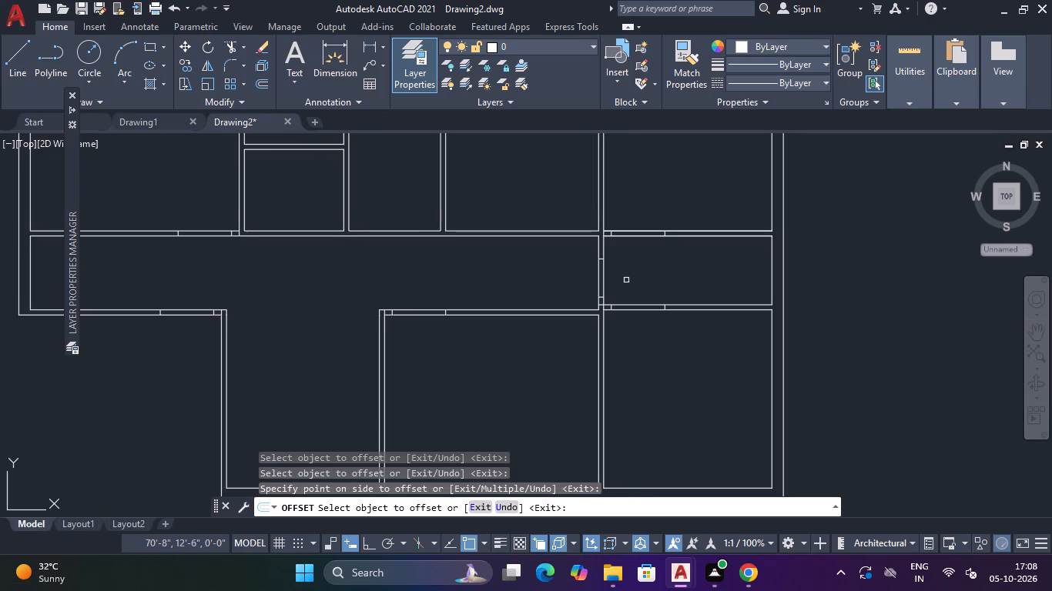
middle_drag(626, 280, 621, 290)
key(Escape)
Copy the fourth vertical partition's three jamb lines by the lowest line's east end to the upper small room's southwest inner corner, into the first vertical partition.
scroll(606, 288, up, 4)
drag(544, 147, 529, 437)
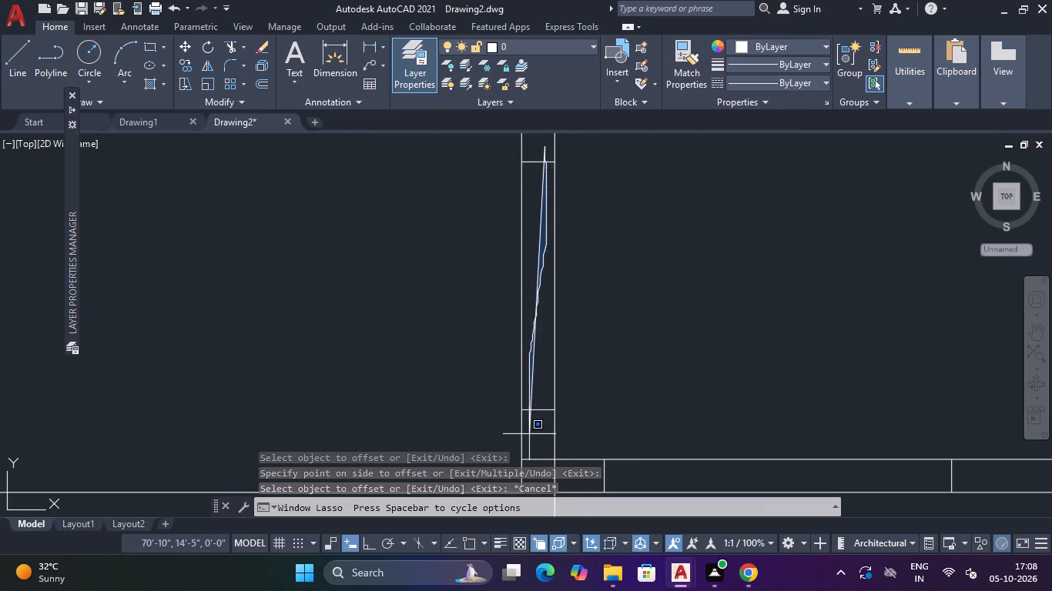
drag(529, 437, 532, 468)
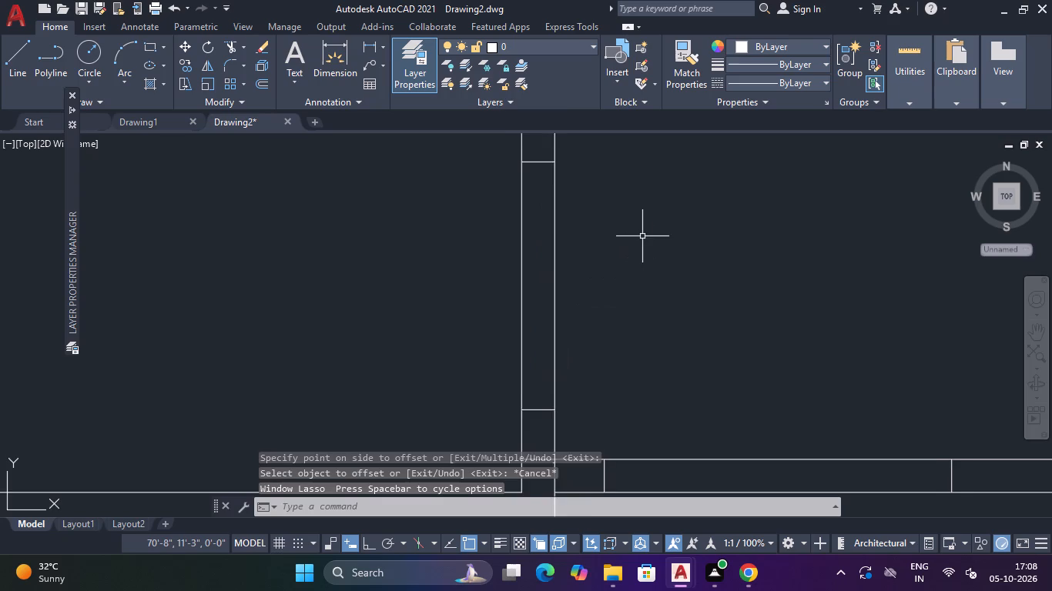
middle_drag(643, 235, 678, 162)
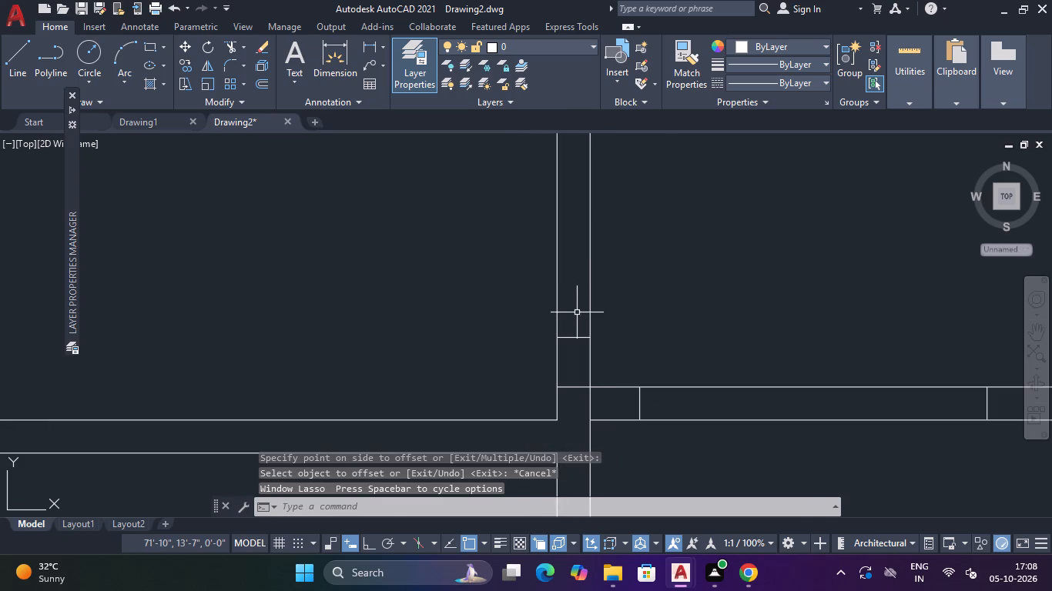
click(568, 316)
click(575, 396)
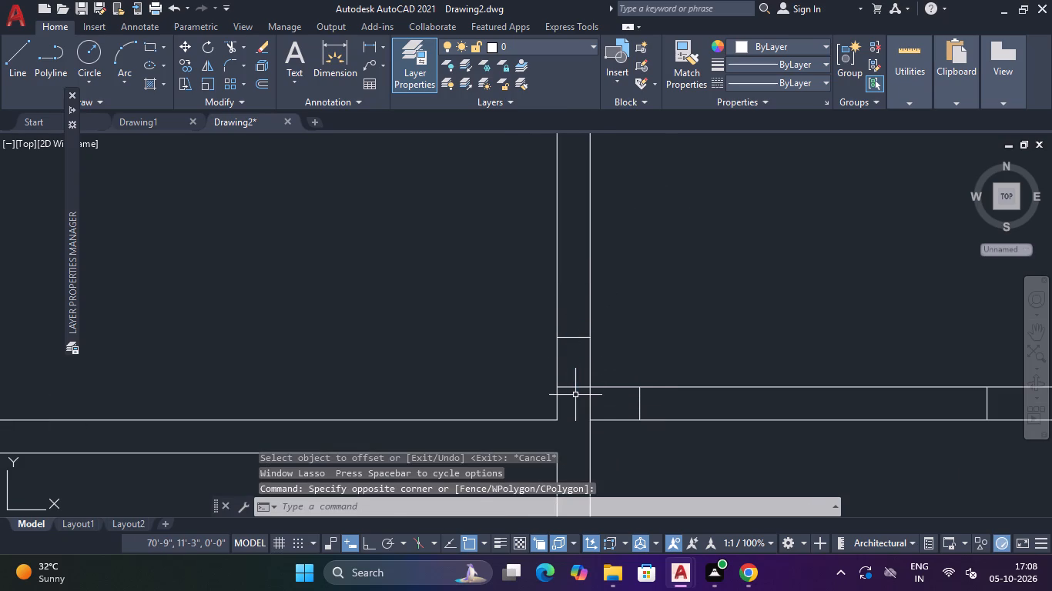
click(576, 323)
click(565, 397)
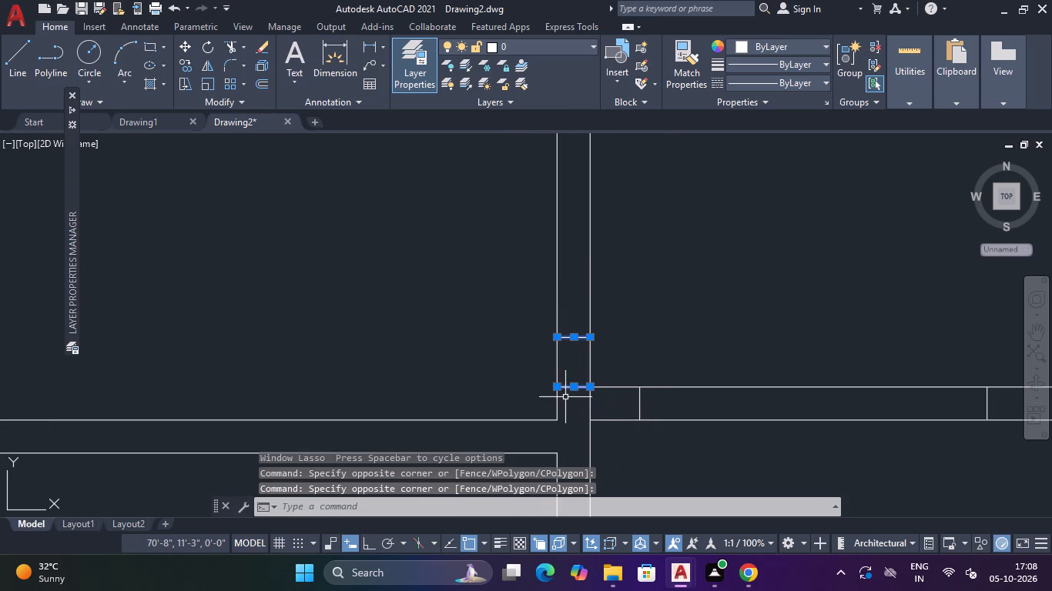
middle_drag(645, 288, 643, 501)
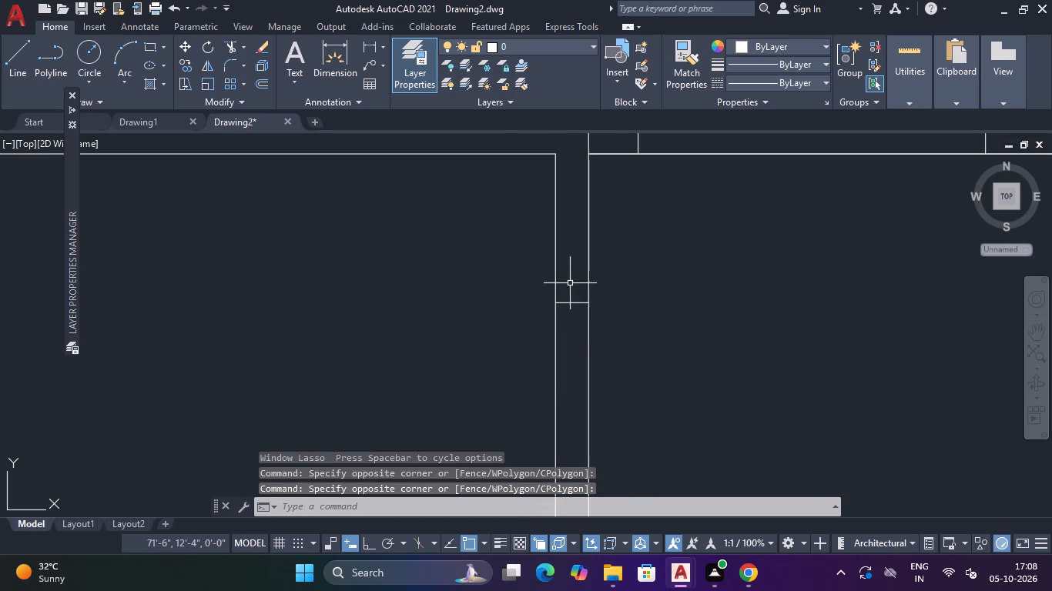
click(574, 287)
click(569, 320)
scroll(590, 330, down, 4)
middle_drag(625, 354, 629, 339)
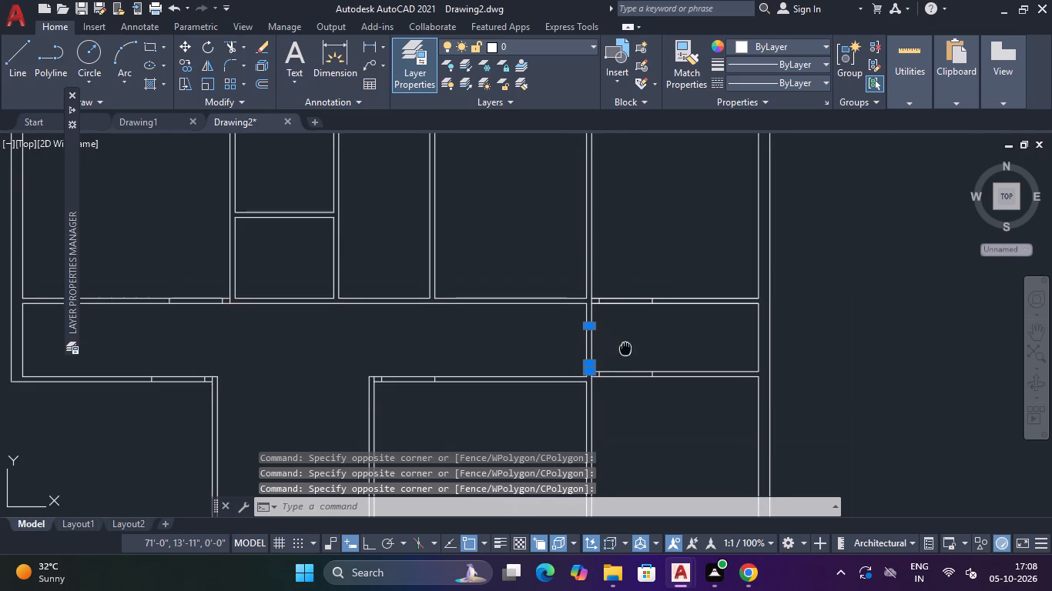
middle_drag(629, 339, 636, 326)
text(CO)
key(space)
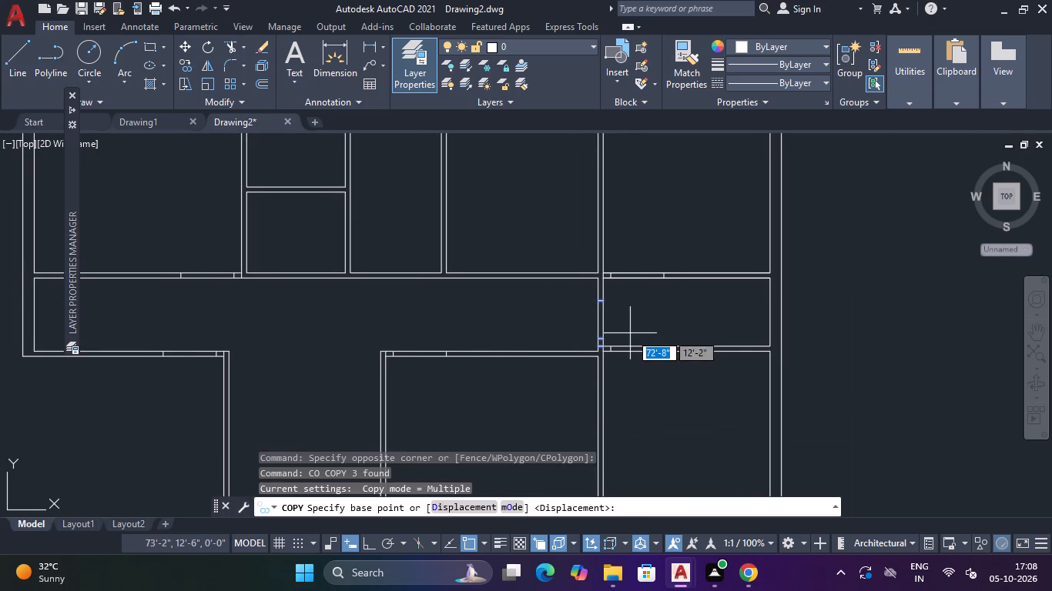
scroll(603, 347, up, 4)
click(614, 351)
scroll(493, 337, down, 2)
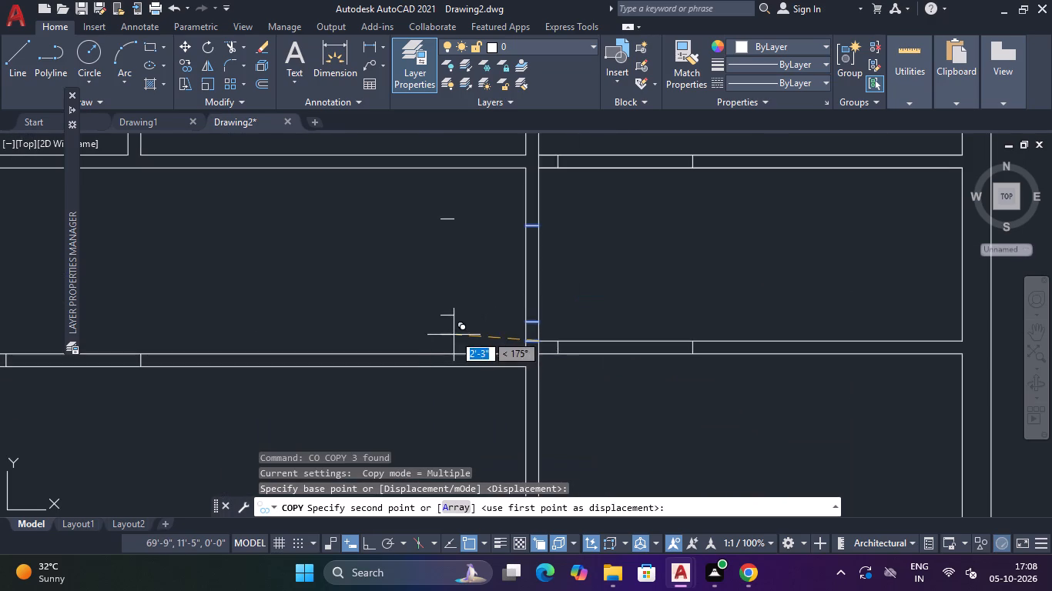
middle_drag(454, 334, 545, 314)
scroll(549, 311, down, 2)
middle_drag(477, 302, 457, 541)
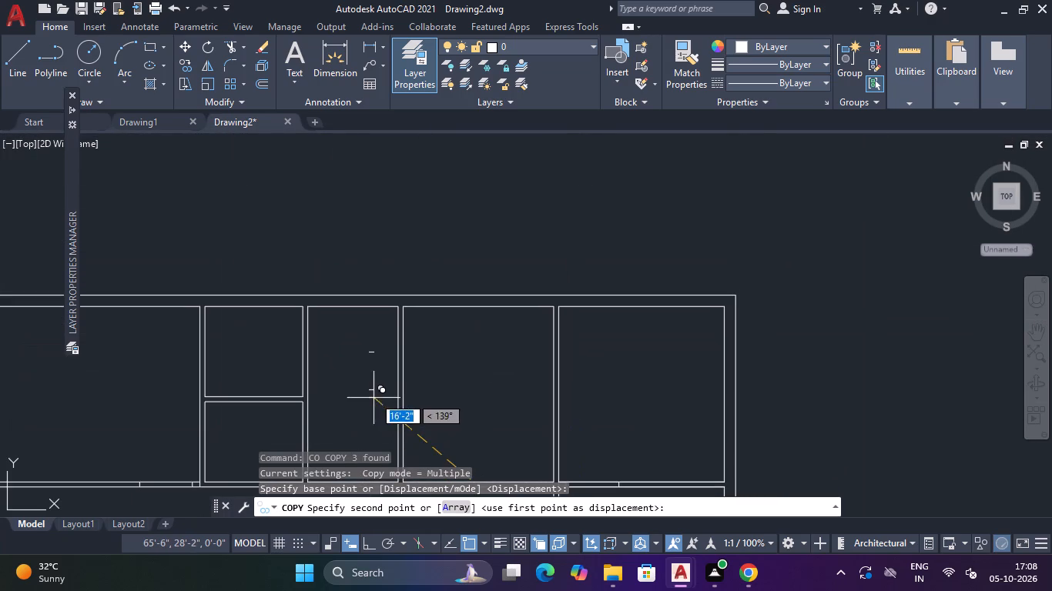
middle_drag(374, 391, 674, 323)
scroll(501, 296, up, 2)
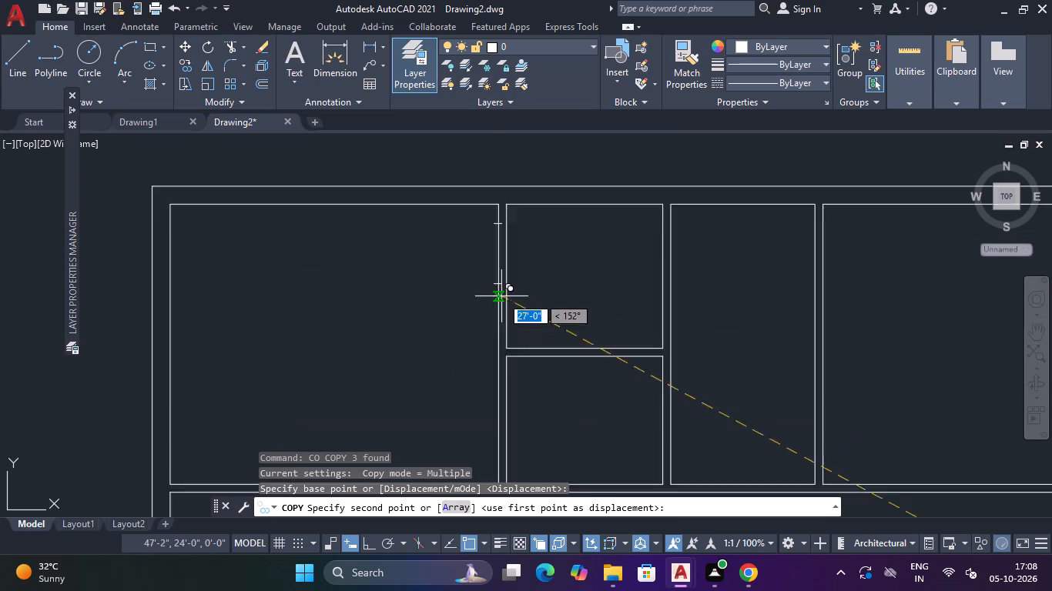
scroll(501, 296, up, 1)
click(511, 425)
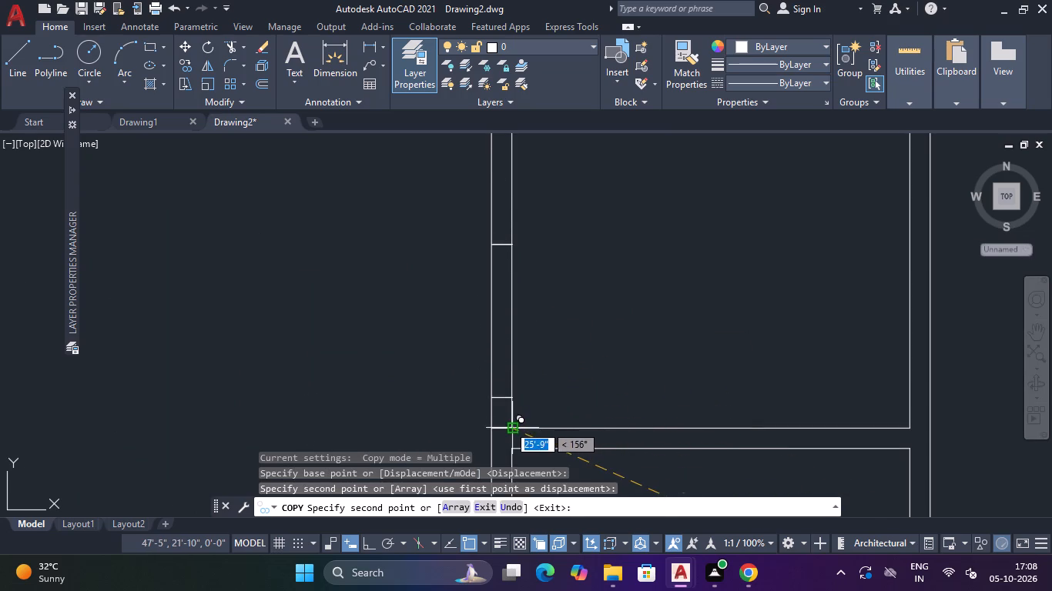
scroll(535, 389, down, 5)
key(Escape)
Trim the wall lines between the jambs below the northwest room, plus the short line crossing the partition at the room's southeast corner.
middle_drag(487, 379, 534, 318)
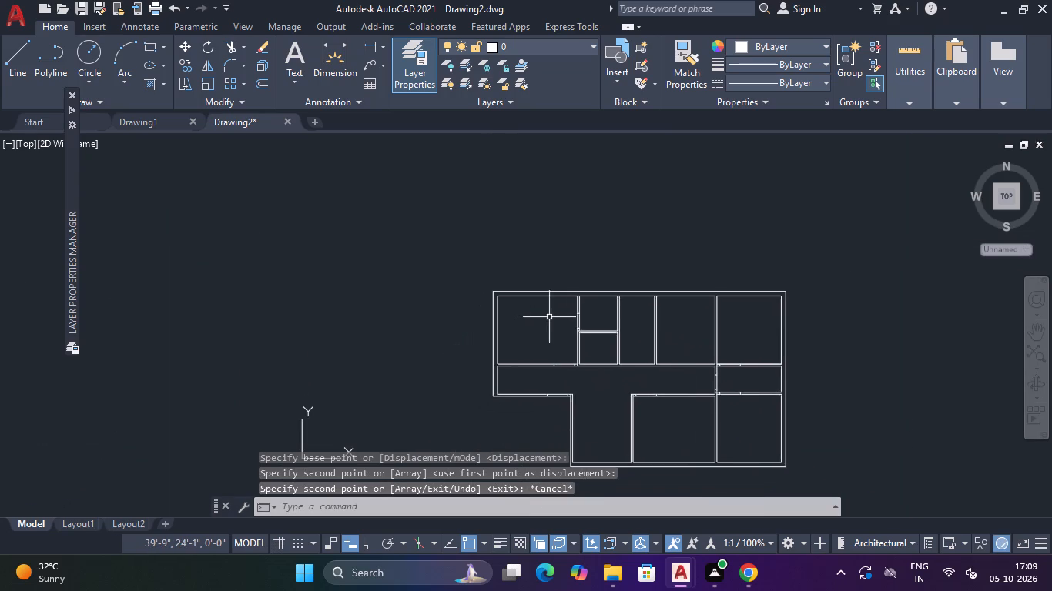
scroll(562, 316, up, 3)
scroll(569, 332, down, 1)
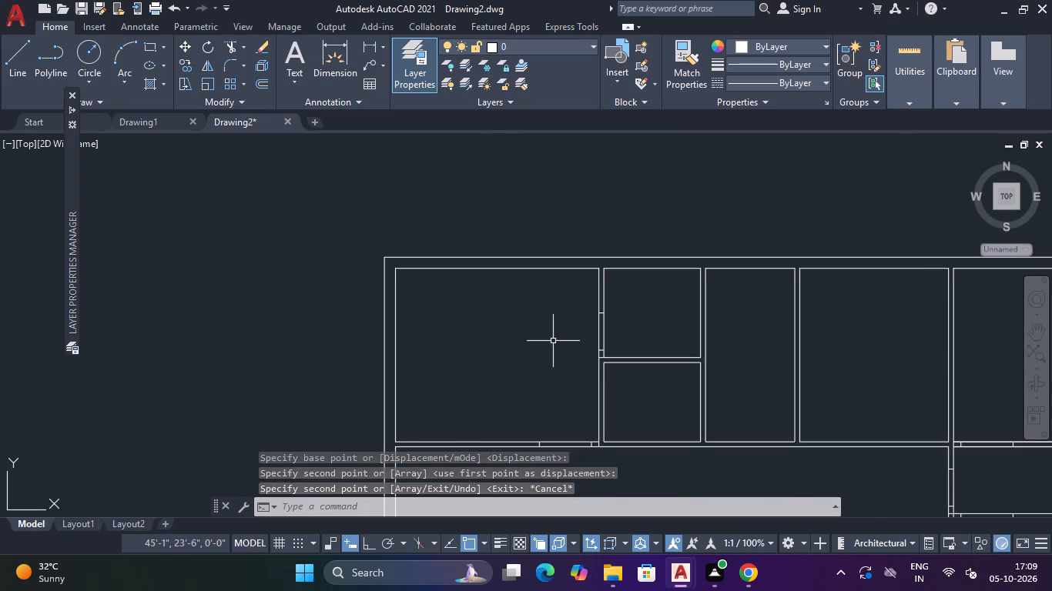
middle_drag(553, 341, 587, 264)
scroll(676, 324, down, 2)
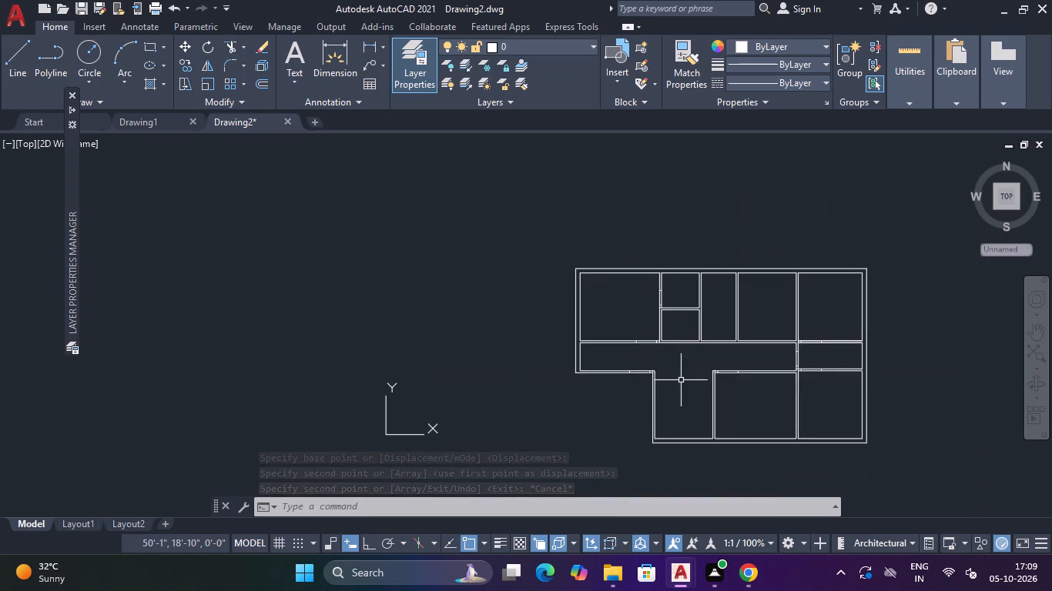
scroll(681, 380, up, 1)
scroll(729, 331, up, 3)
scroll(733, 330, down, 3)
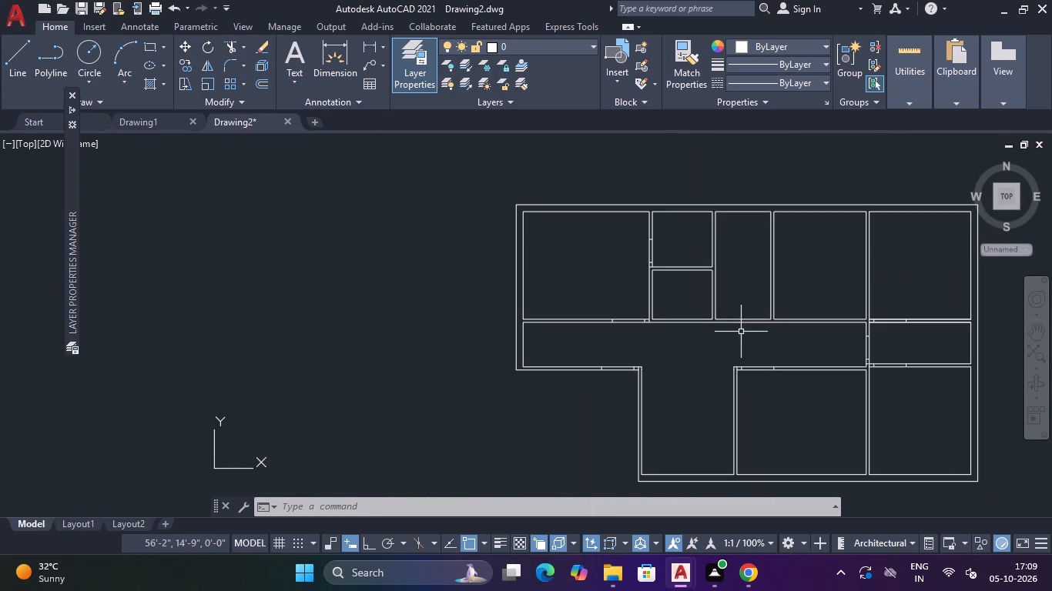
text(TR)
key(space)
scroll(630, 323, up, 4)
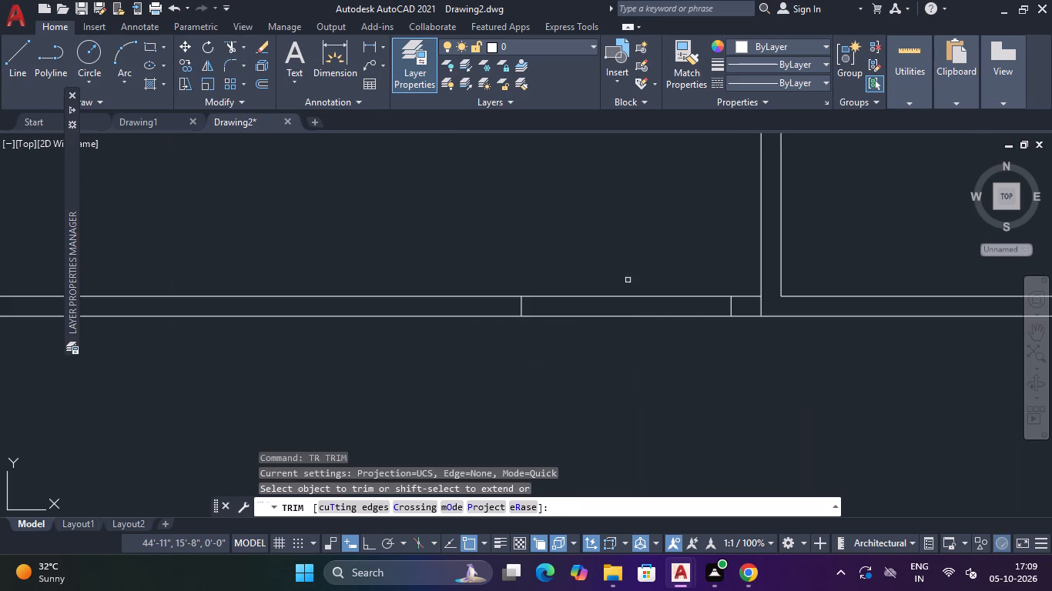
drag(629, 271, 629, 349)
click(767, 307)
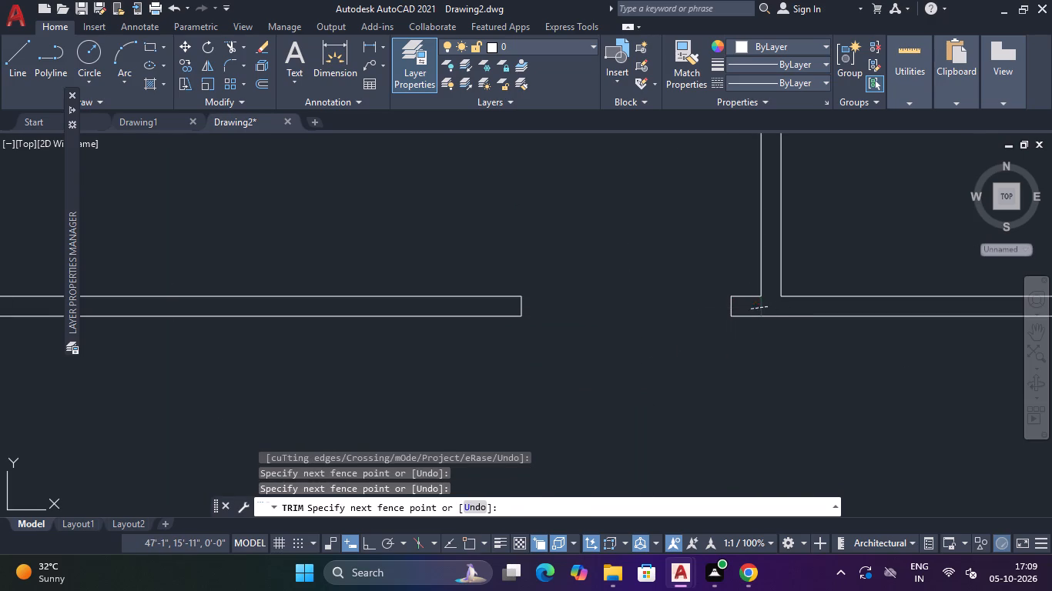
click(749, 309)
Trim the first vertical partition between its 2'6" door jambs, plus the closing line level with the small rooms' dividing partition.
scroll(677, 277, down, 2)
middle_drag(677, 269, 652, 448)
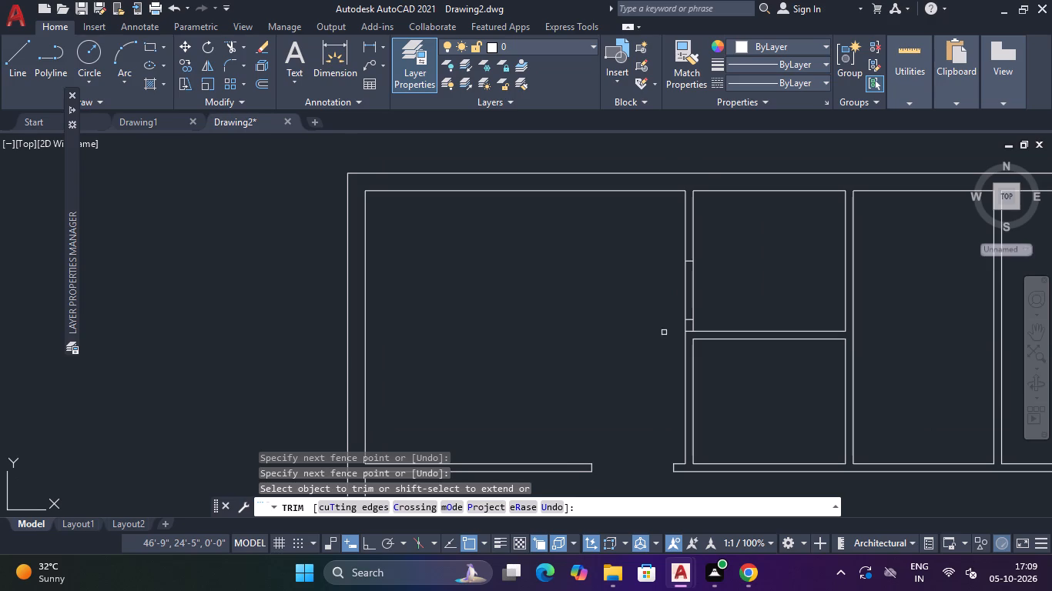
drag(662, 302, 716, 293)
scroll(684, 322, up, 5)
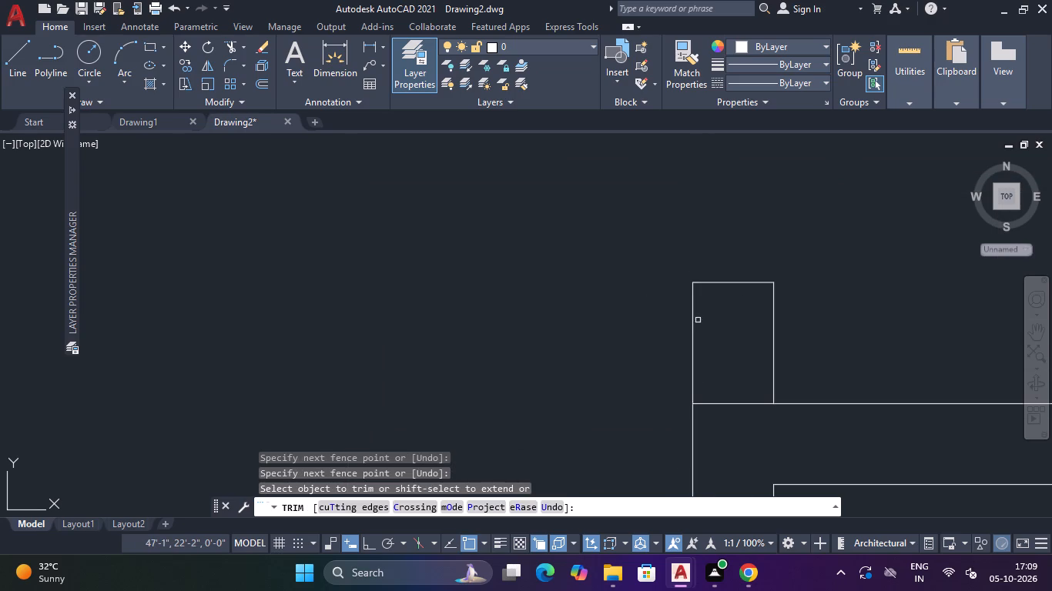
drag(727, 362, 729, 421)
scroll(727, 406, down, 4)
Trim the fourth vertical partition between its 2'6" door jambs, plus the closing line at the east side's lower horizontal partition.
scroll(656, 416, down, 2)
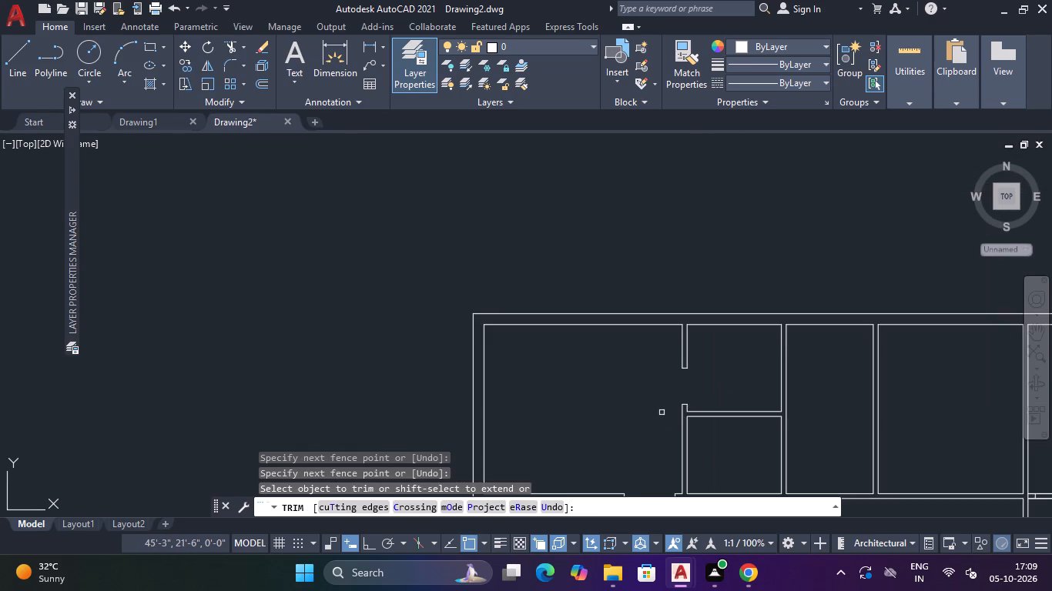
middle_drag(662, 412, 660, 381)
scroll(662, 376, down, 3)
scroll(710, 412, up, 5)
scroll(702, 389, down, 2)
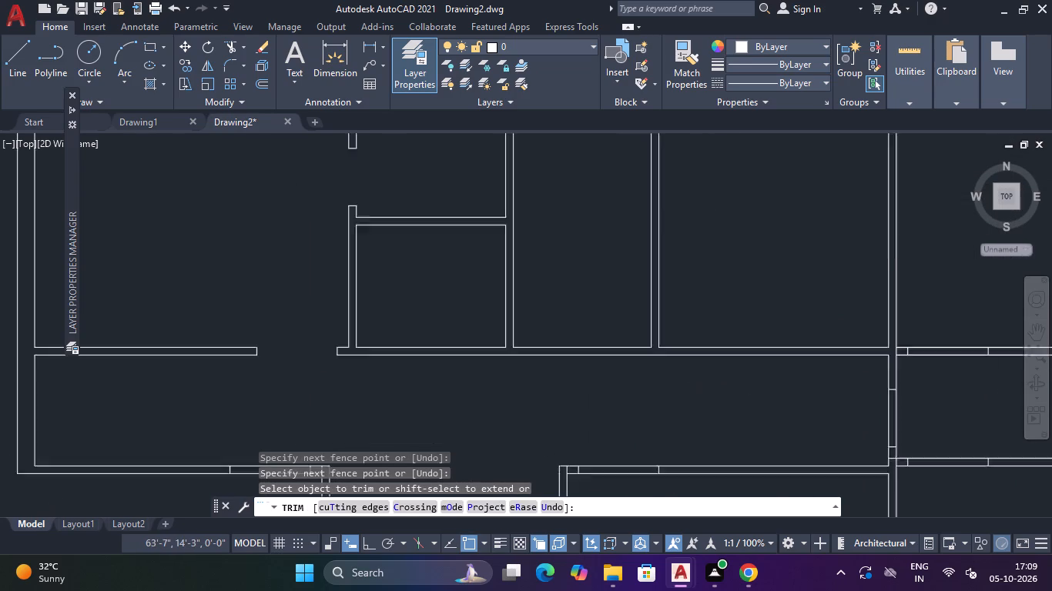
scroll(702, 389, down, 1)
scroll(767, 404, up, 5)
drag(776, 403, 907, 380)
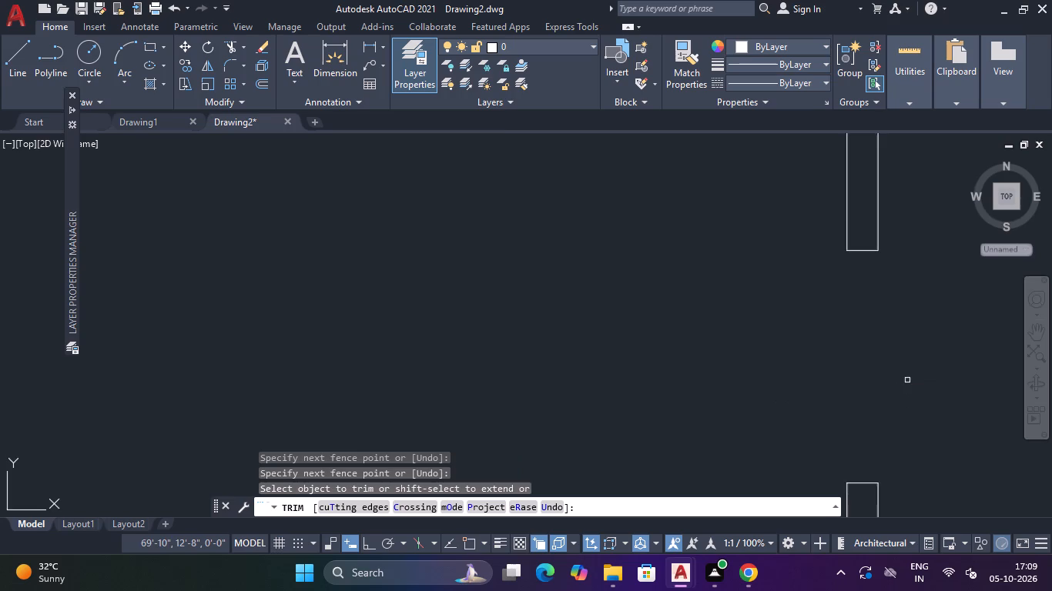
scroll(896, 378, down, 3)
middle_drag(762, 381, 768, 298)
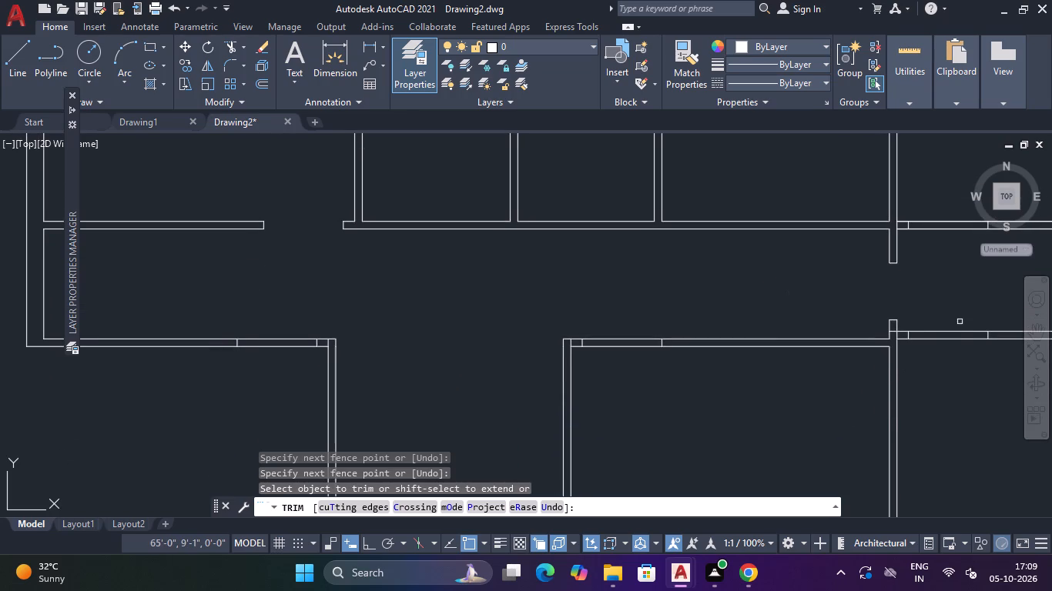
scroll(893, 342, up, 5)
click(899, 301)
click(886, 233)
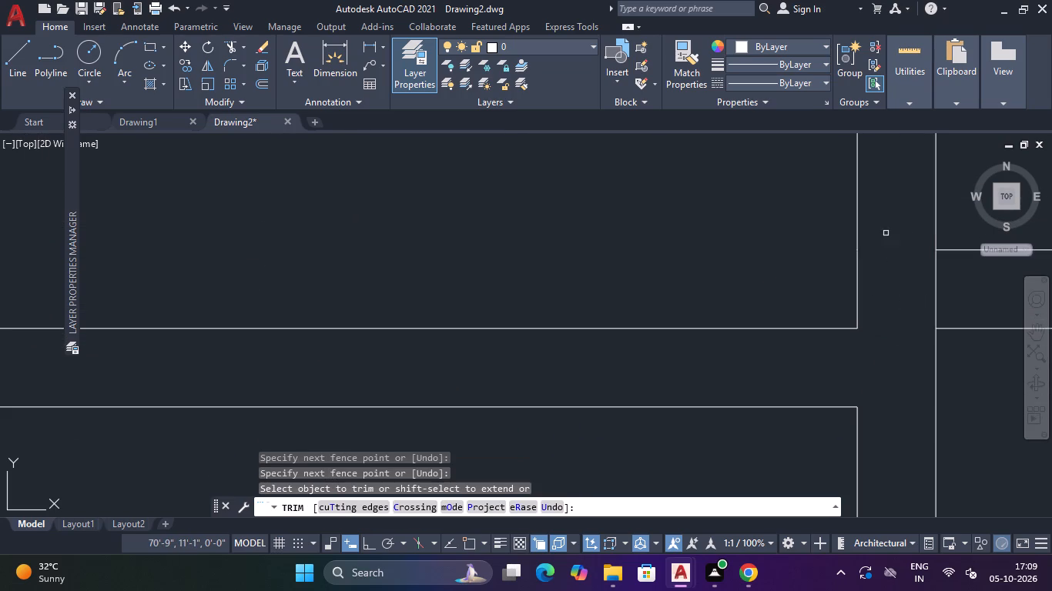
Trim the east side's lower horizontal partition between its door jambs, plus the line closing its west end at the fourth vertical partition.
scroll(887, 239, down, 5)
scroll(920, 284, up, 1)
middle_drag(920, 284, 812, 308)
click(853, 273)
click(843, 222)
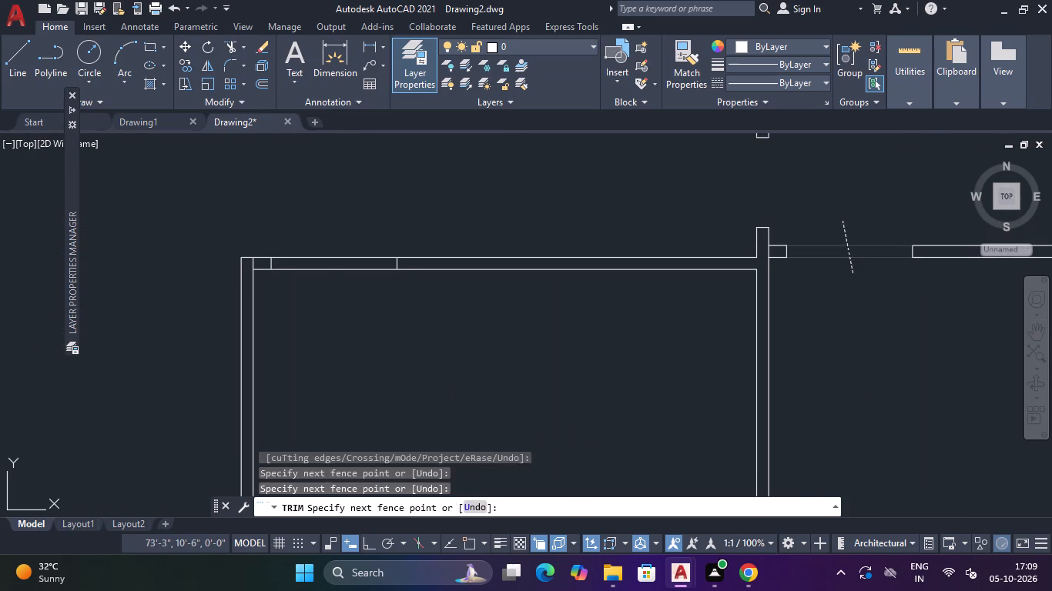
scroll(781, 255, up, 3)
click(781, 255)
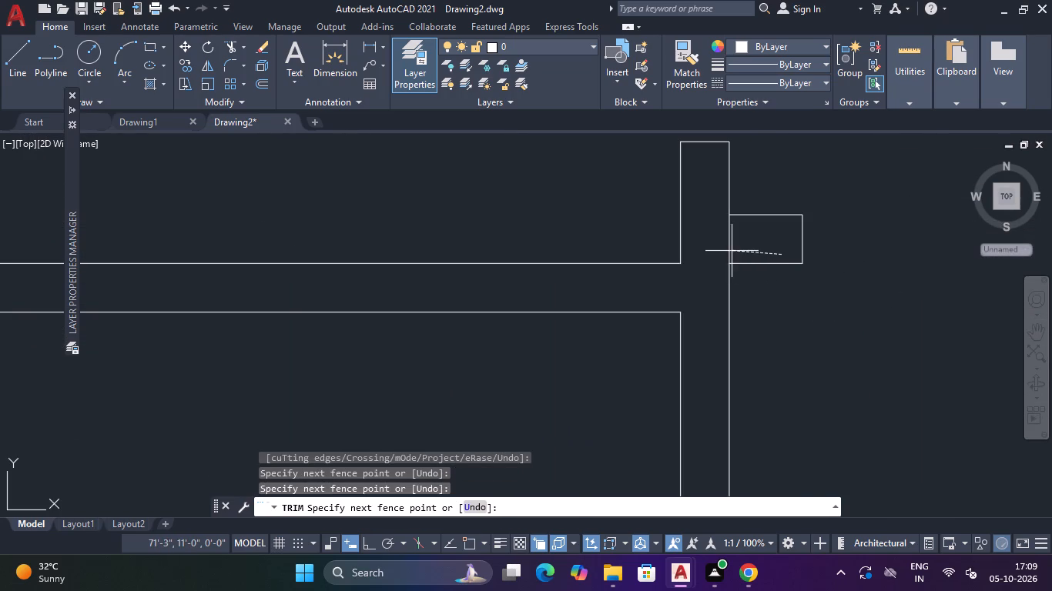
click(716, 248)
Trim the lower middle room's north partition between its door jambs, plus the short line crossing it at the room's northwest corner.
scroll(719, 245, down, 3)
middle_drag(482, 300, 851, 304)
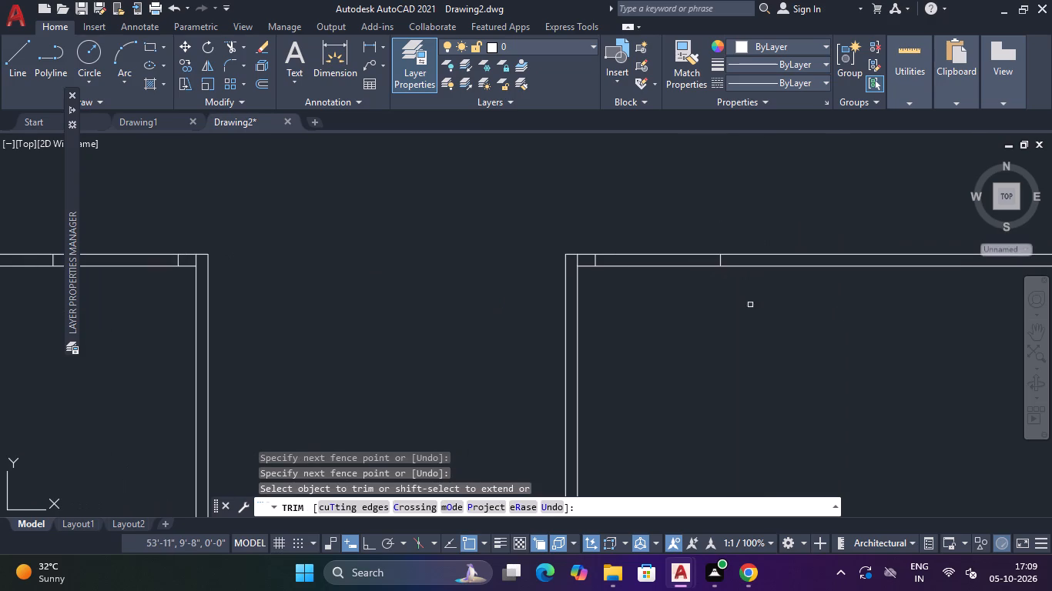
click(648, 300)
click(648, 235)
scroll(567, 256, up, 3)
click(646, 280)
click(591, 276)
Trim the west side's lower horizontal wall between its door jambs, plus the short line crossing it at the lower west room's northwest corner.
scroll(618, 264, down, 5)
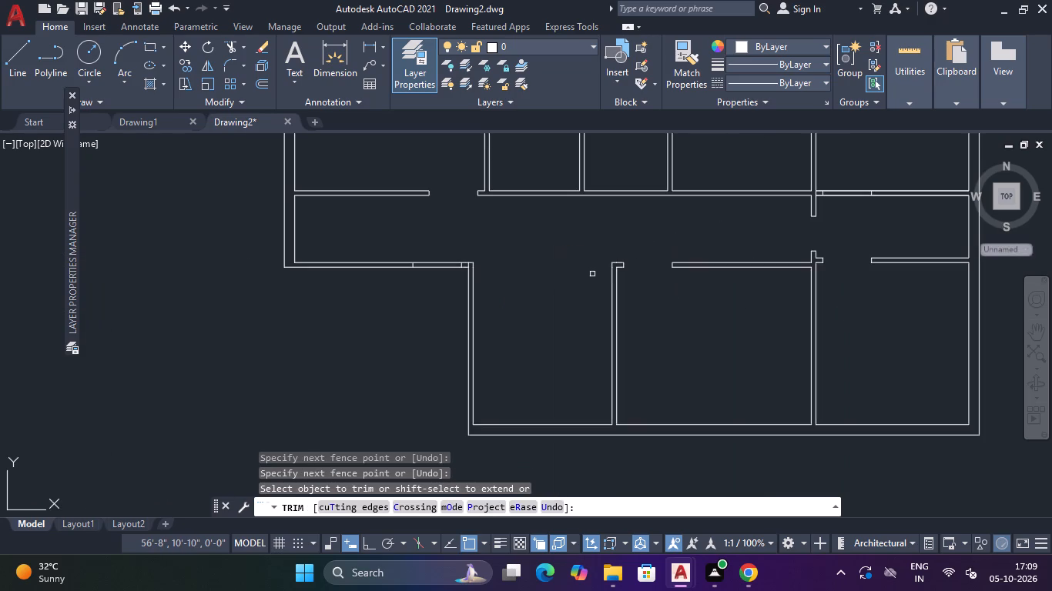
middle_drag(550, 277, 647, 262)
click(532, 269)
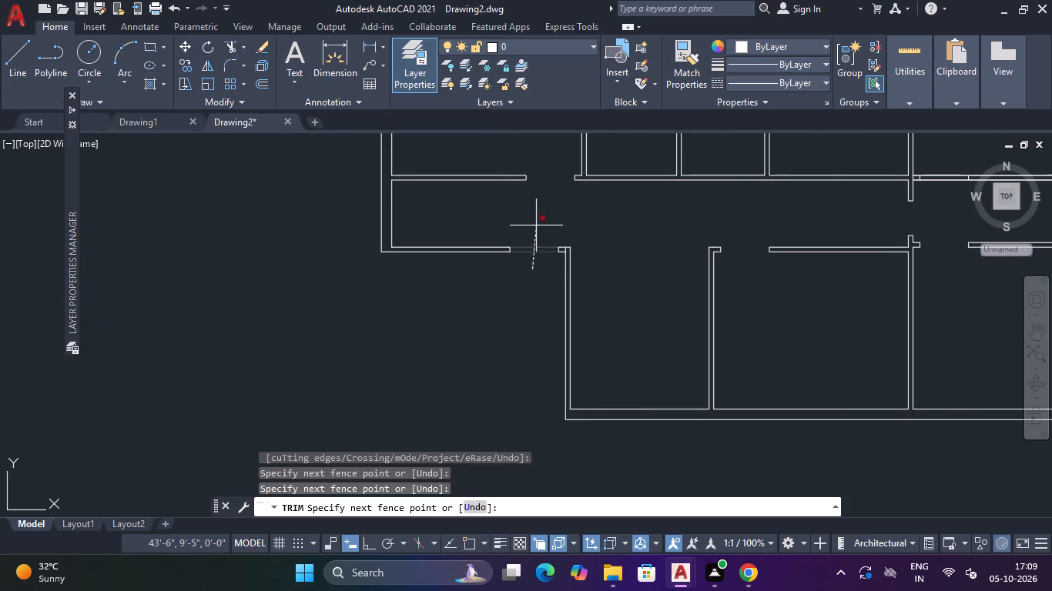
click(536, 225)
scroll(559, 247, up, 5)
click(628, 267)
click(605, 266)
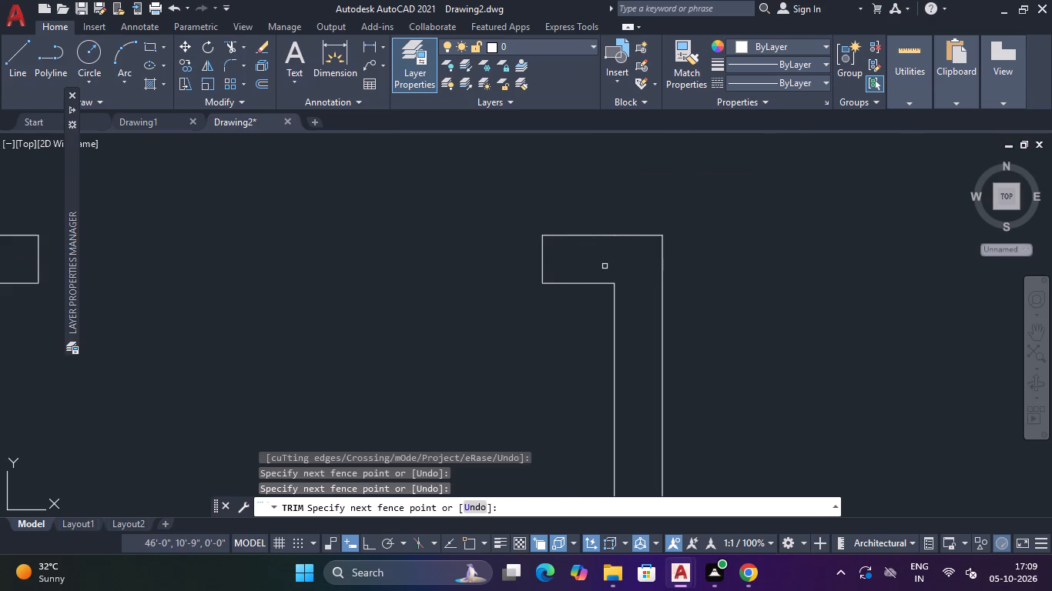
Trim the east side's upper horizontal partition between its door jambs, plus the line closing its west end at the fourth vertical partition.
scroll(617, 257, down, 8)
scroll(618, 223, up, 4)
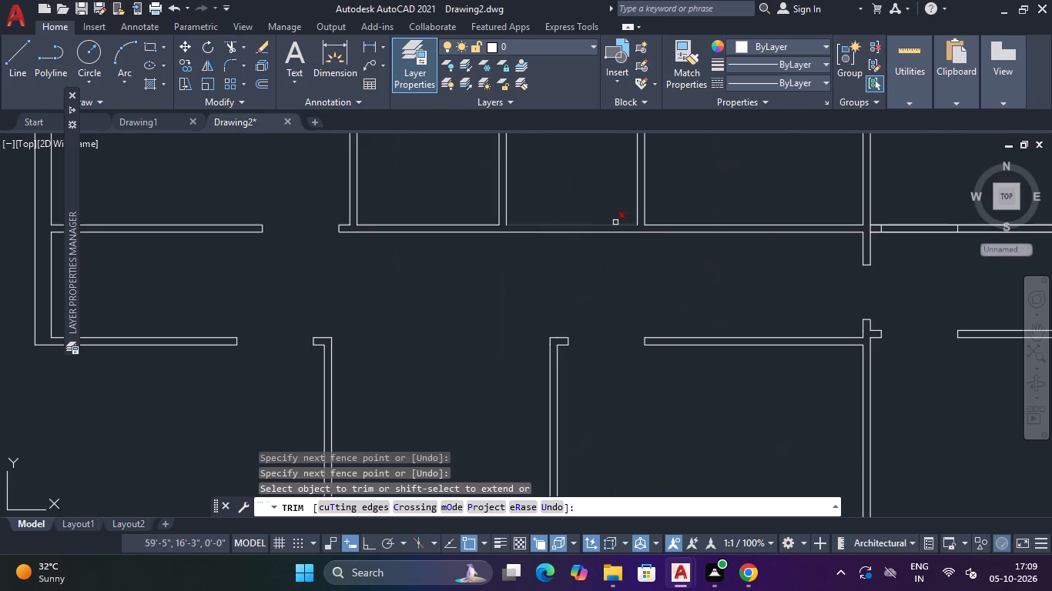
middle_drag(676, 275, 658, 366)
click(900, 340)
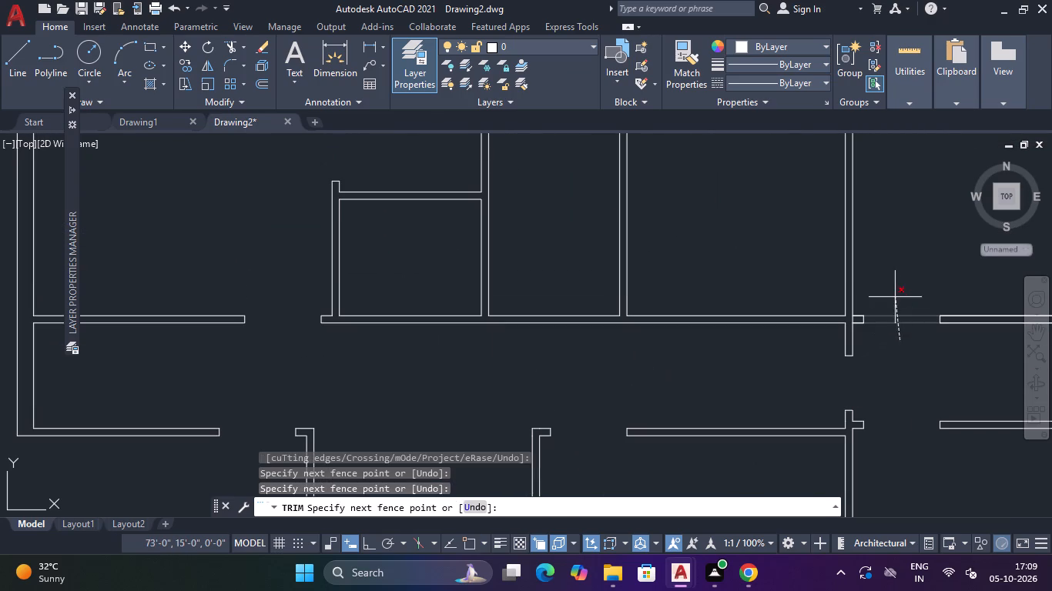
click(895, 297)
scroll(863, 315, up, 5)
click(822, 352)
click(739, 352)
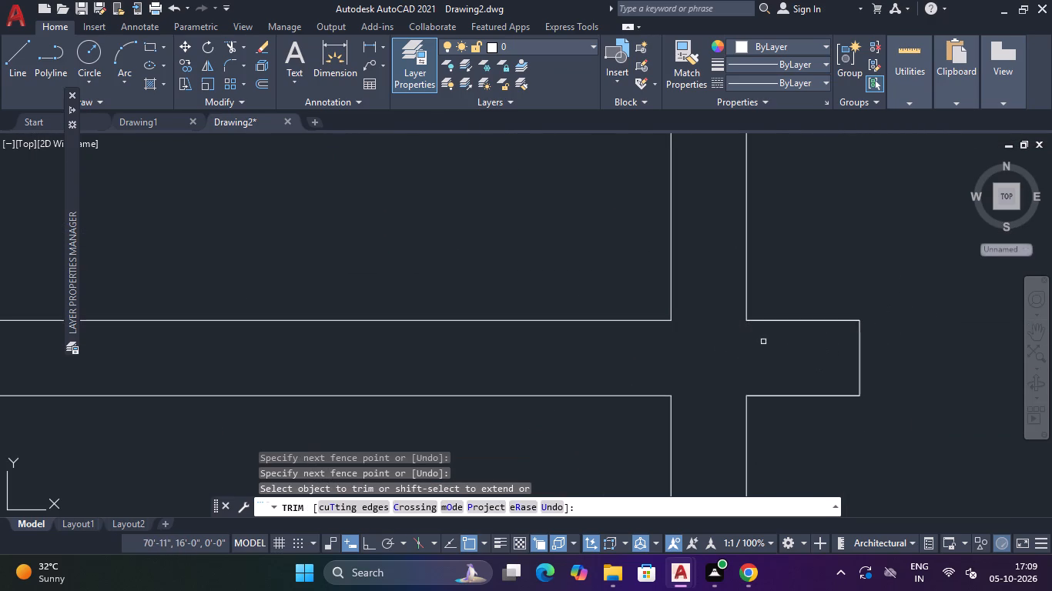
scroll(763, 342, down, 5)
scroll(840, 273, down, 2)
middle_drag(837, 273, 811, 285)
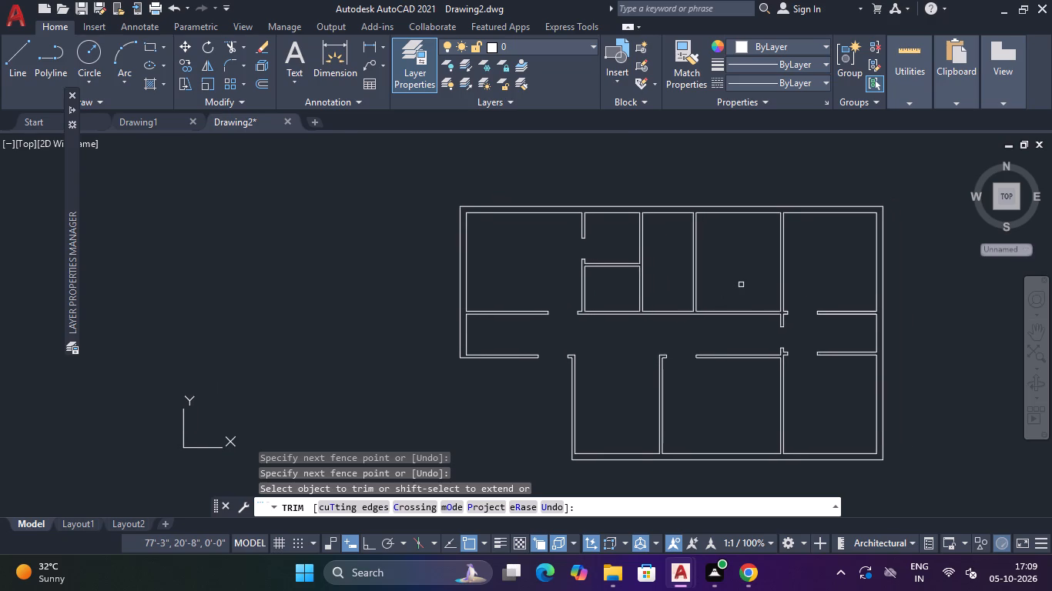
scroll(740, 285, up, 2)
scroll(740, 285, down, 2)
key(Escape)
key(Escape)
key(Escape)
key(Escape)
key(Escape)
key(Escape)
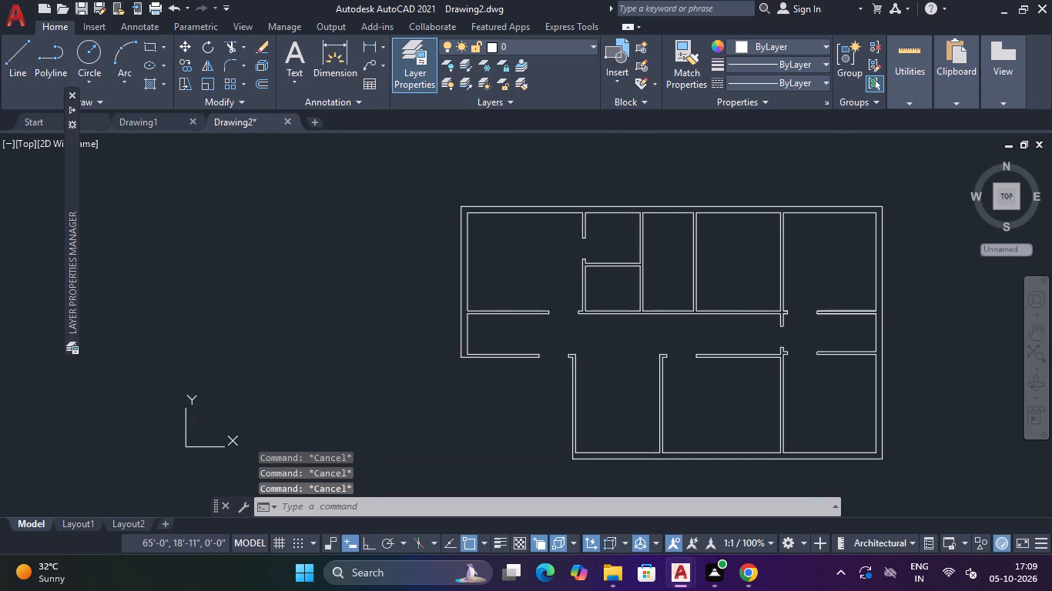
key(Escape)
Draw two 4" lines across the corridor's north partition, extending the inner faces of the narrow room between the second and third vertical partitions.
scroll(537, 360, up, 1)
scroll(537, 360, down, 3)
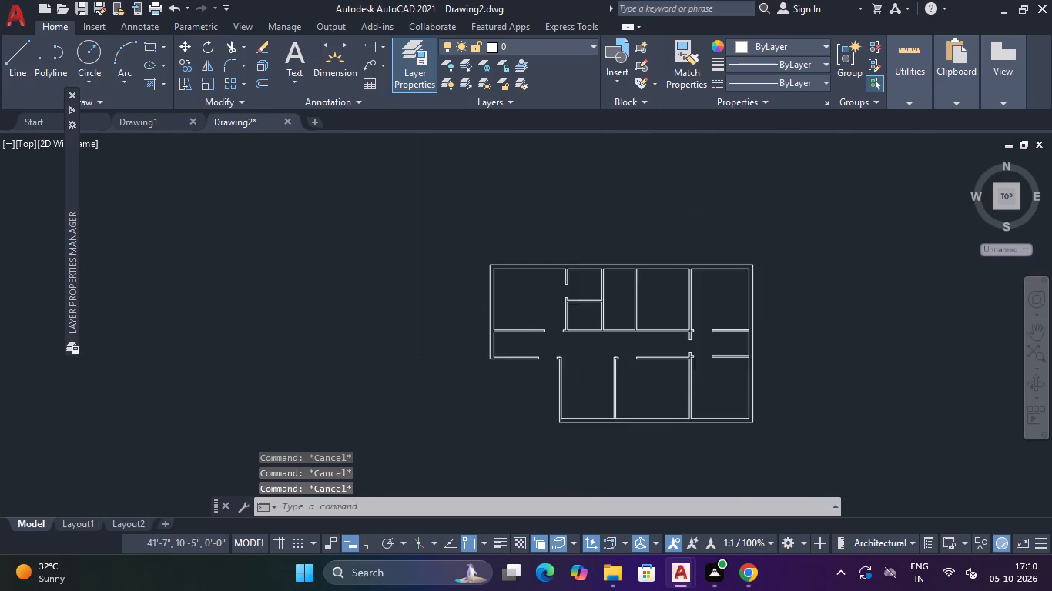
middle_drag(736, 278, 692, 292)
scroll(670, 302, up, 1)
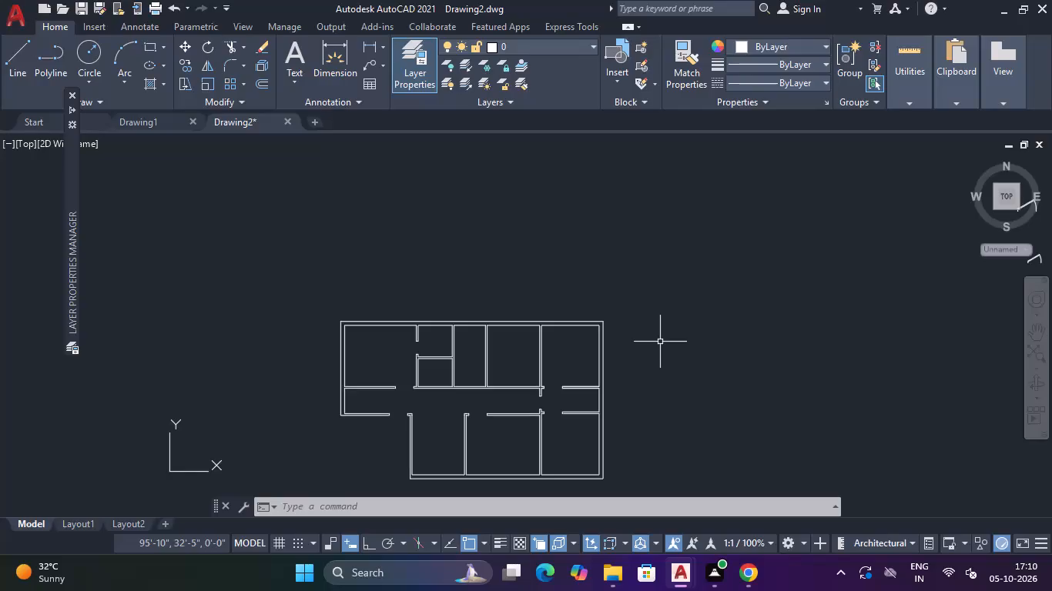
scroll(475, 354, up, 1)
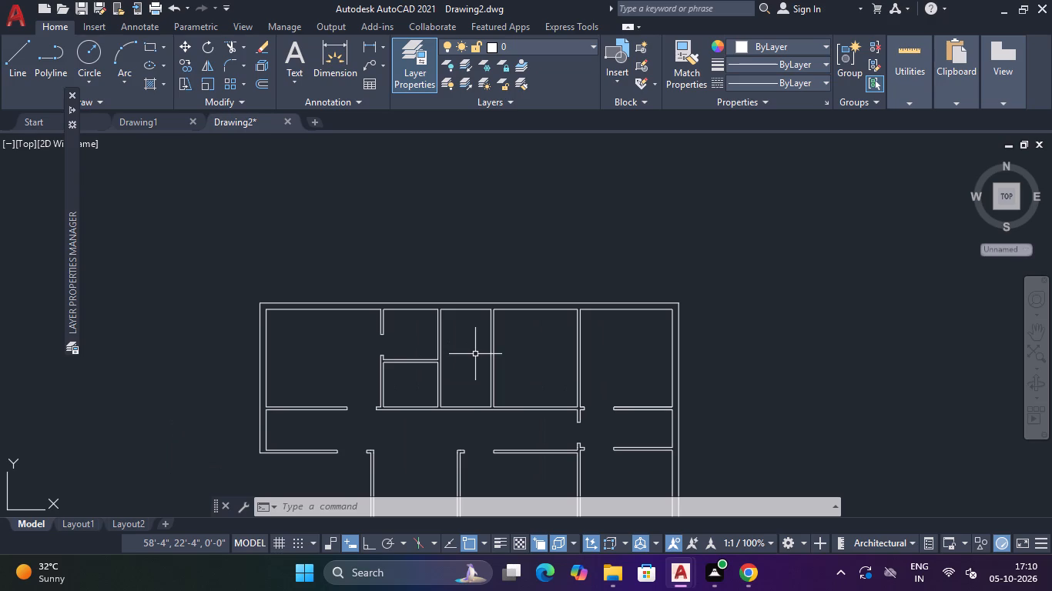
text(L)
key(space)
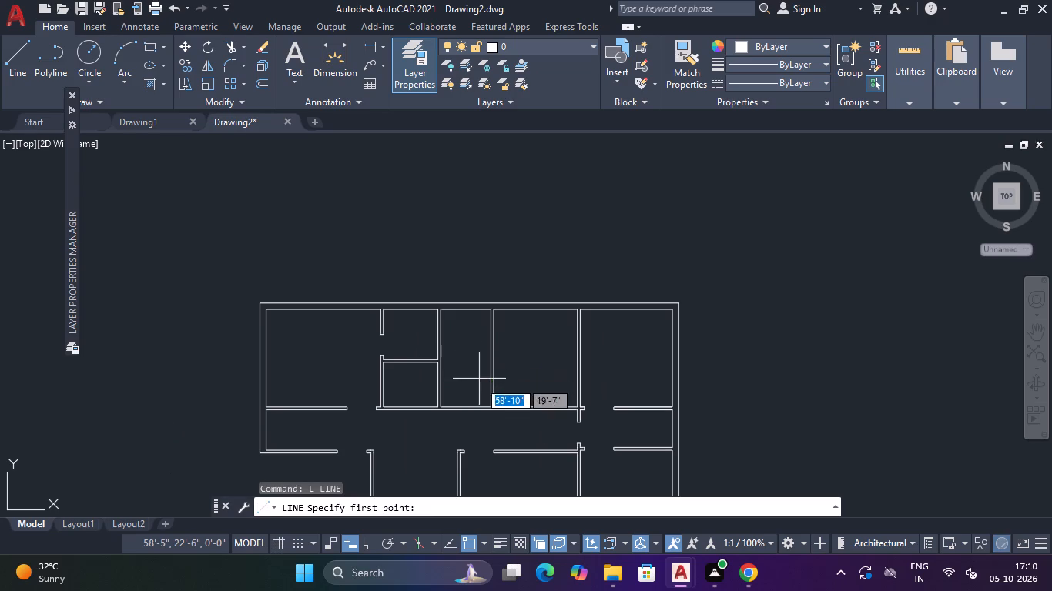
scroll(481, 389, up, 4)
scroll(498, 432, down, 3)
middle_drag(497, 413, 514, 312)
scroll(511, 349, up, 2)
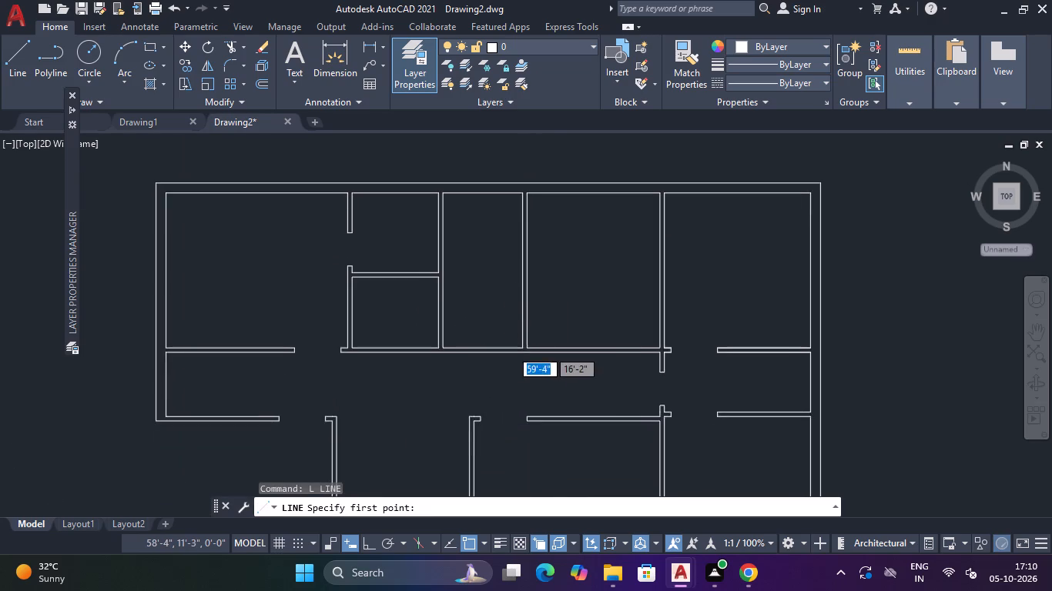
scroll(511, 349, up, 1)
click(555, 351)
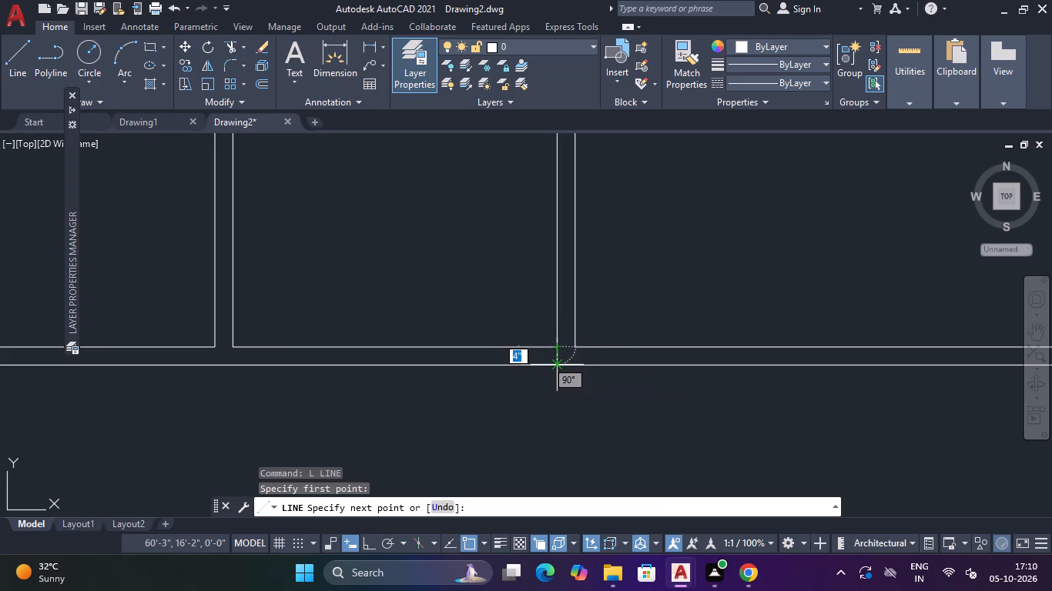
click(559, 365)
key(Escape)
key(space)
click(229, 350)
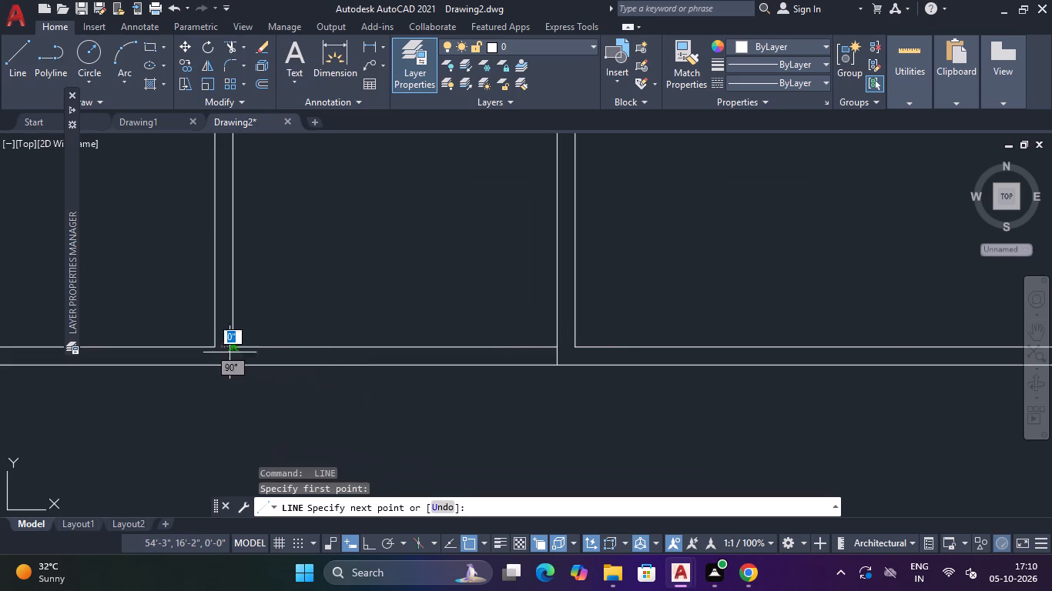
click(229, 367)
key(Escape)
Trim both lines of the corridor's north partition across the narrow room's full width, between the two 4" lines.
text(TR)
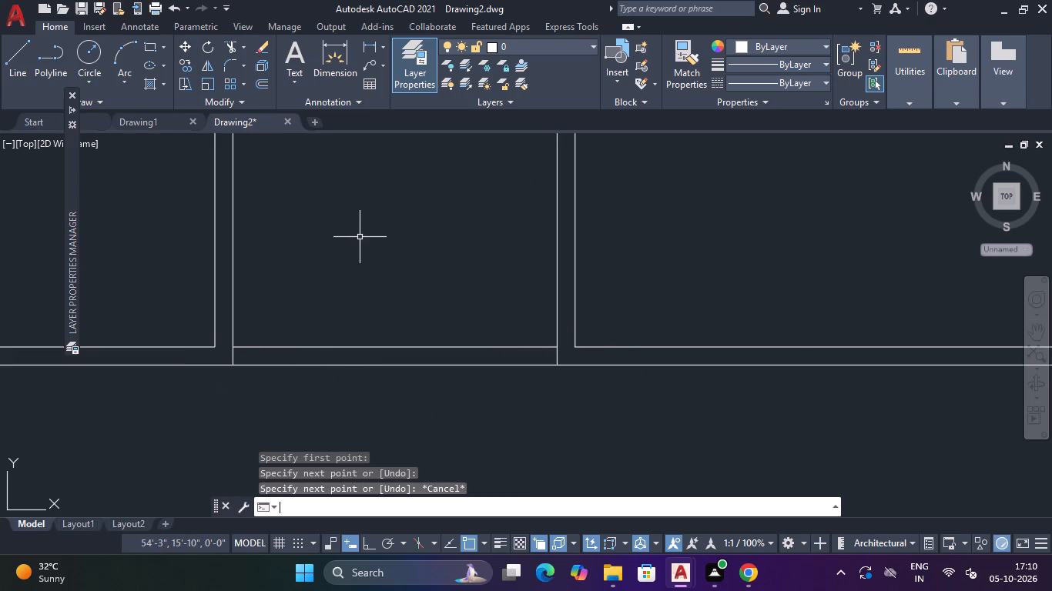
key(space)
click(360, 237)
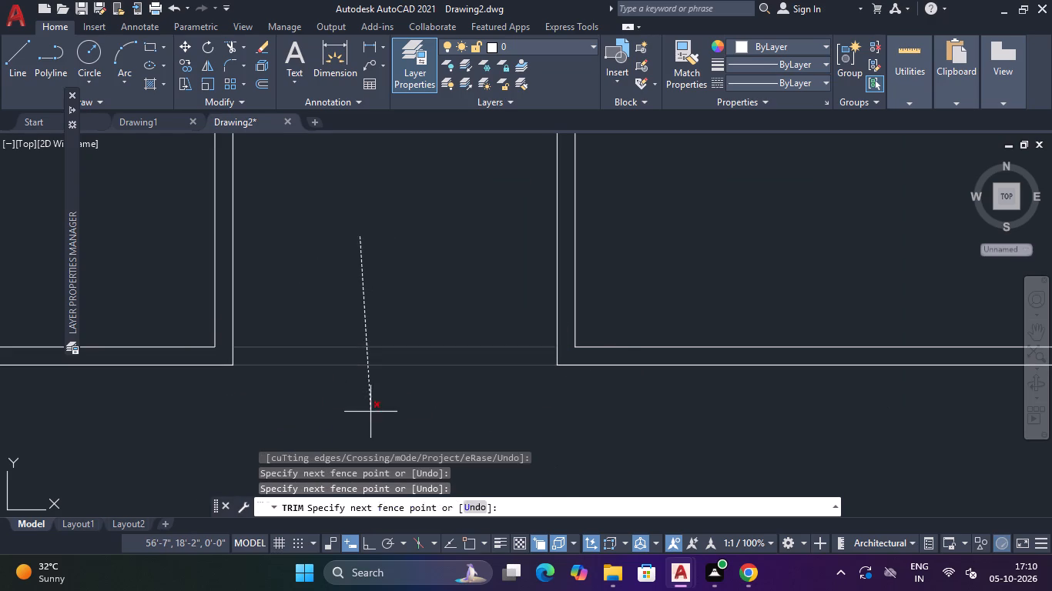
click(370, 412)
scroll(381, 326, down, 3)
middle_drag(395, 321, 417, 307)
key(Escape)
key(Escape)
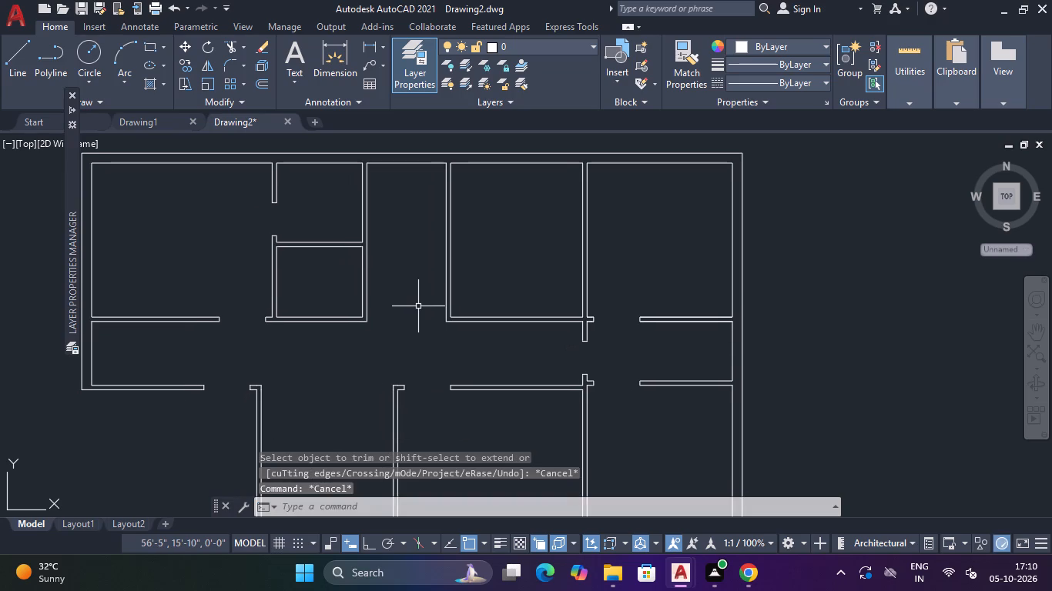
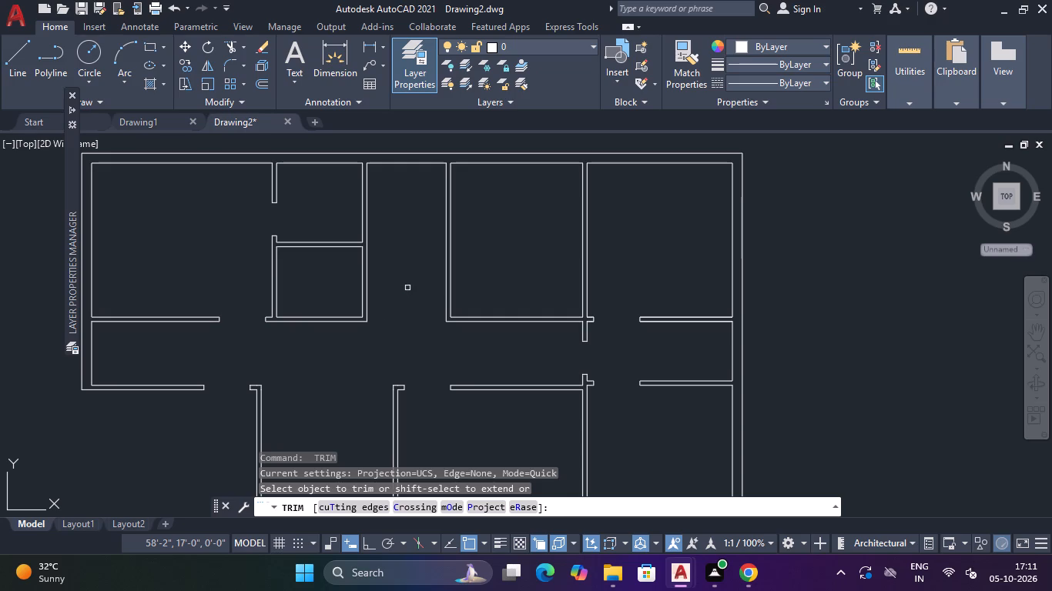
Draw a 4" line across the third vertical partition at its midpoint, on the east side of the narrow room.
key(Escape)
key(Escape)
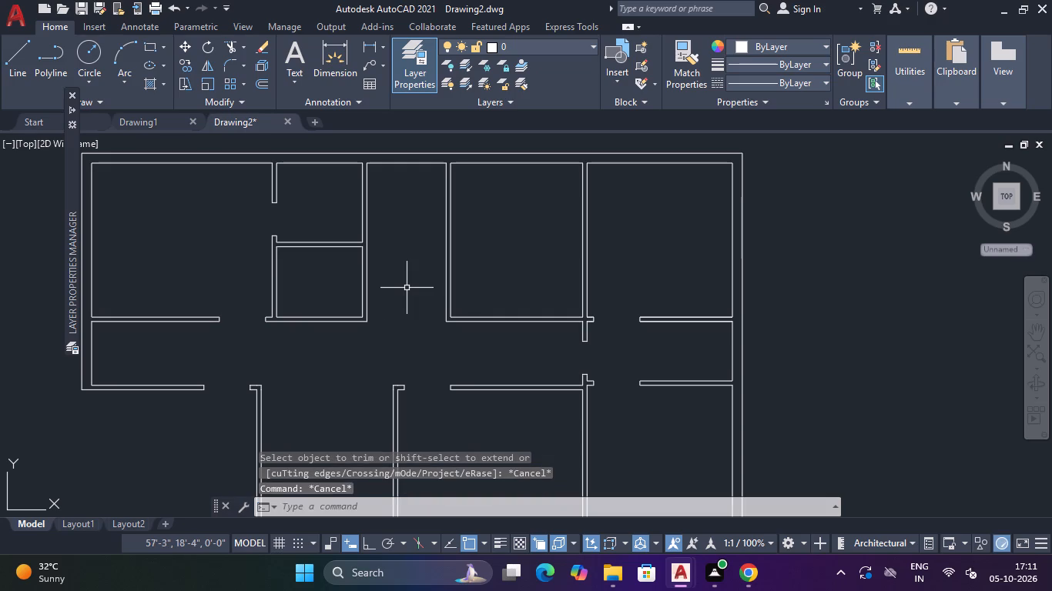
text(L)
key(space)
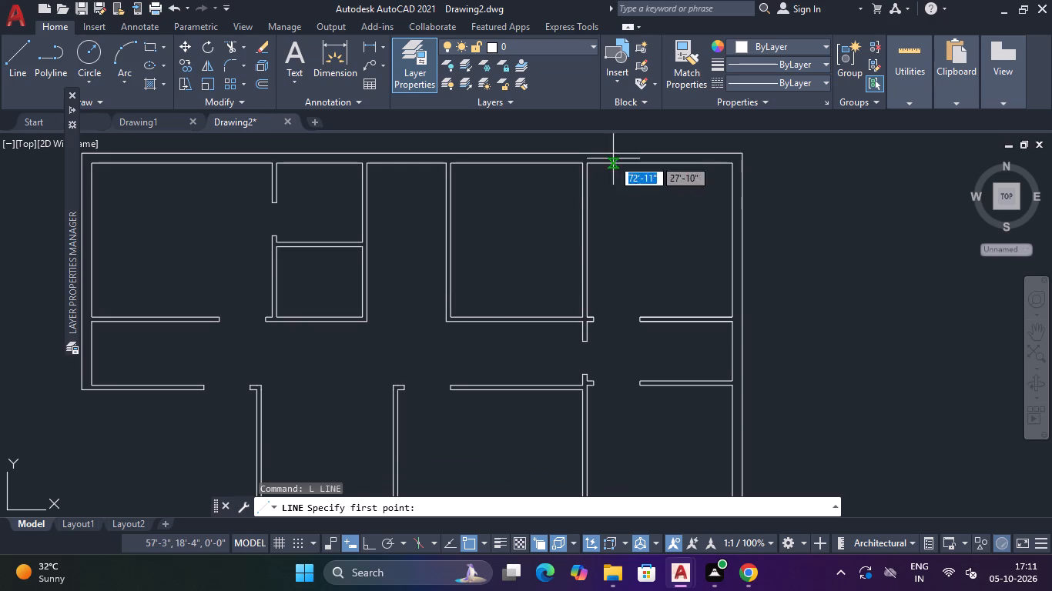
click(444, 239)
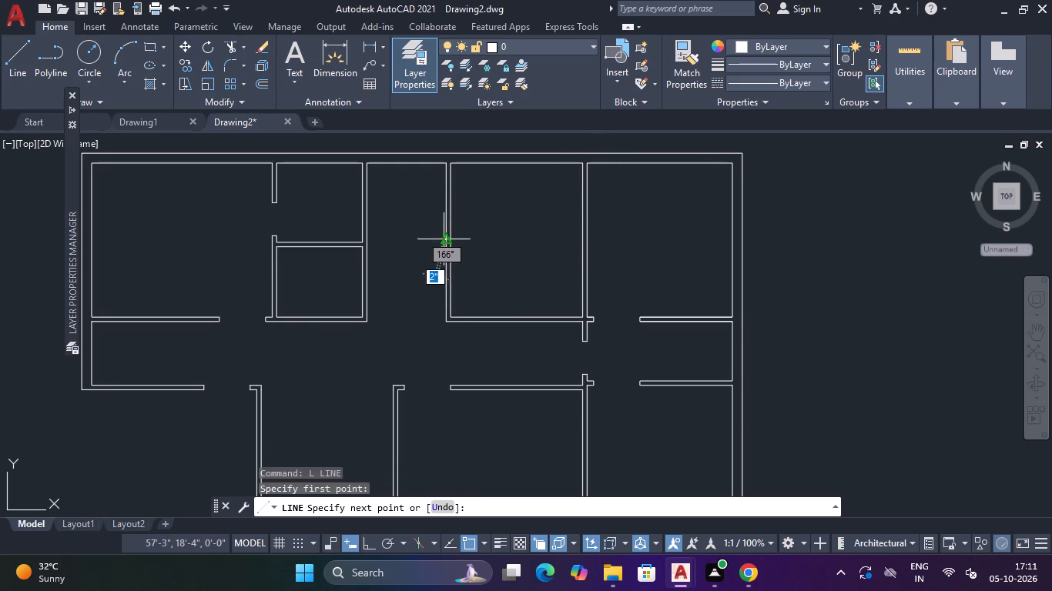
scroll(444, 240, up, 3)
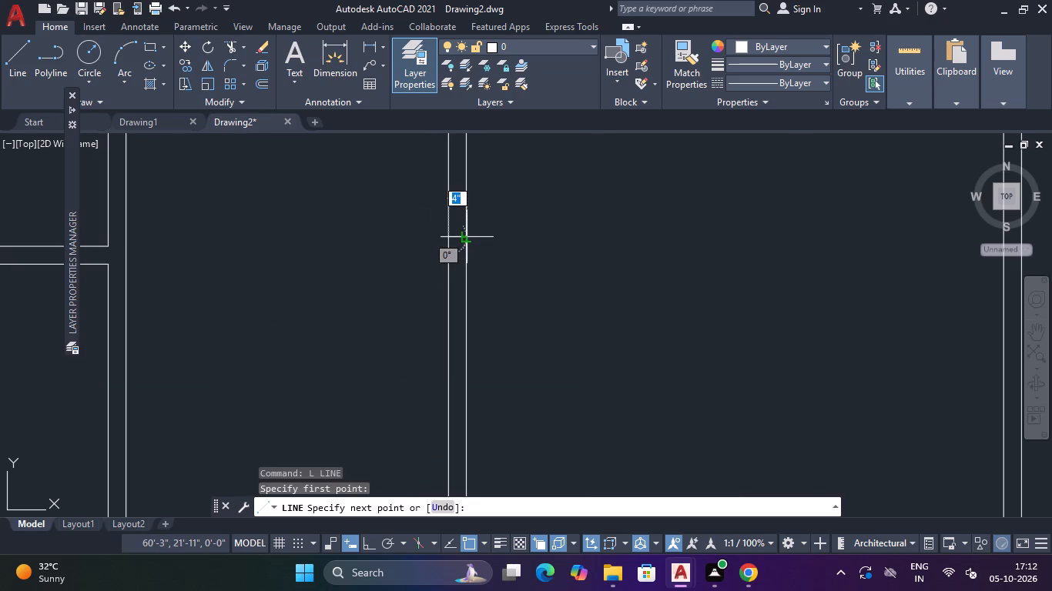
click(466, 240)
key(Escape)
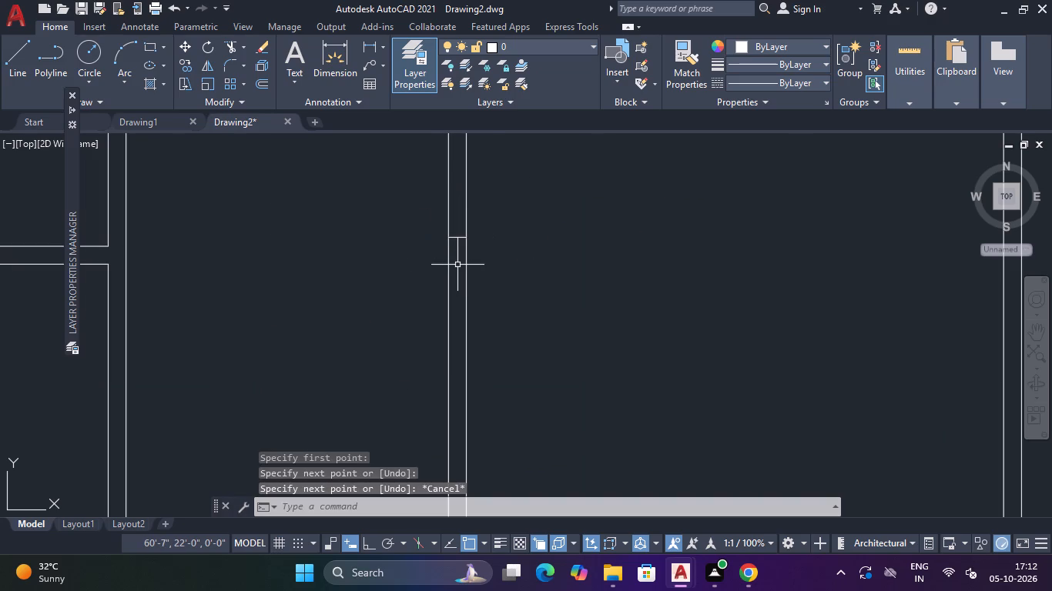
key(Escape)
key(Escape)
key(Escape)
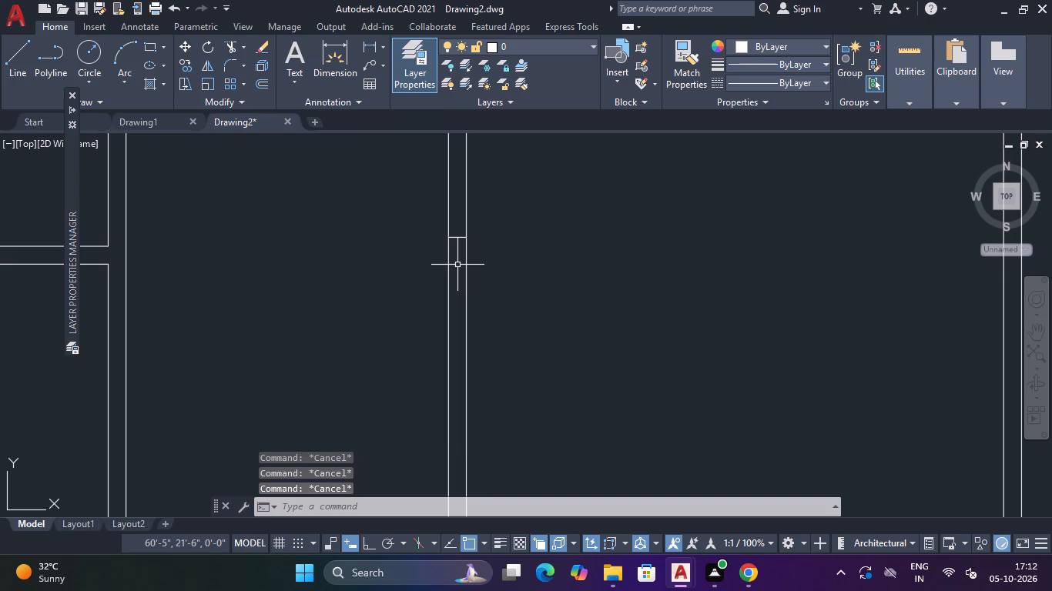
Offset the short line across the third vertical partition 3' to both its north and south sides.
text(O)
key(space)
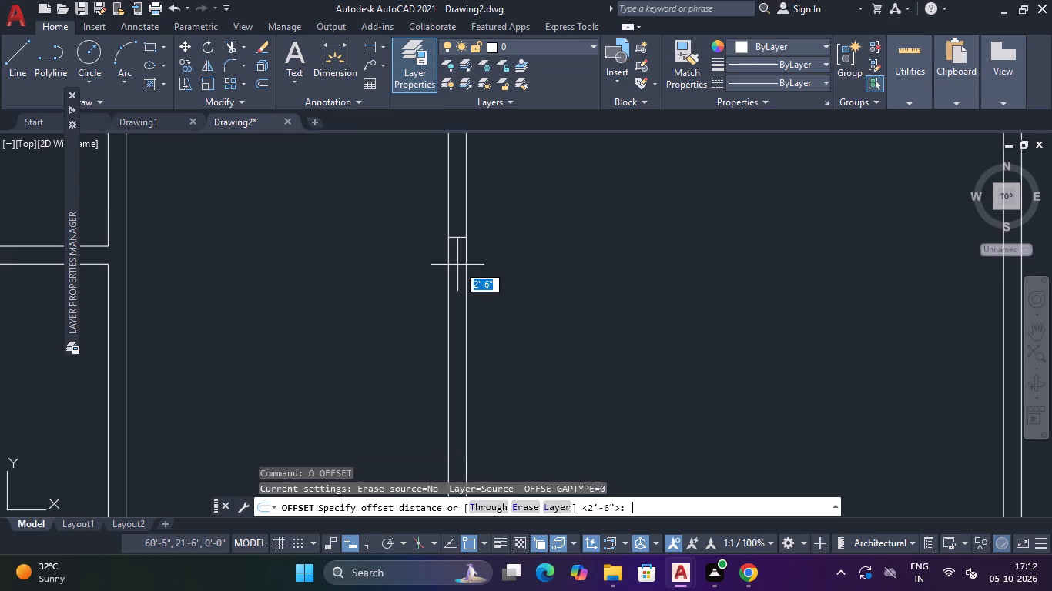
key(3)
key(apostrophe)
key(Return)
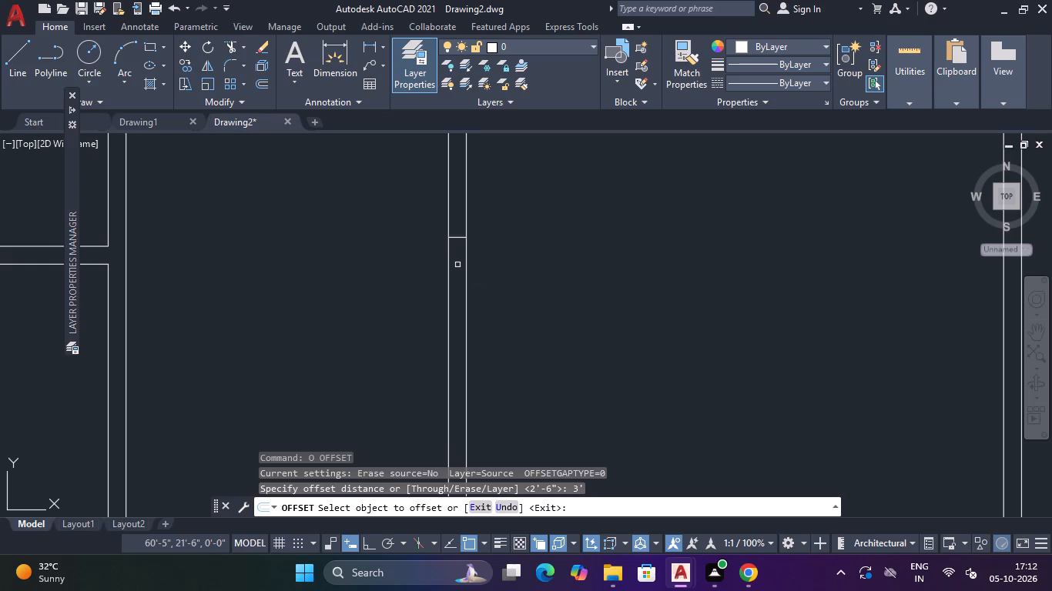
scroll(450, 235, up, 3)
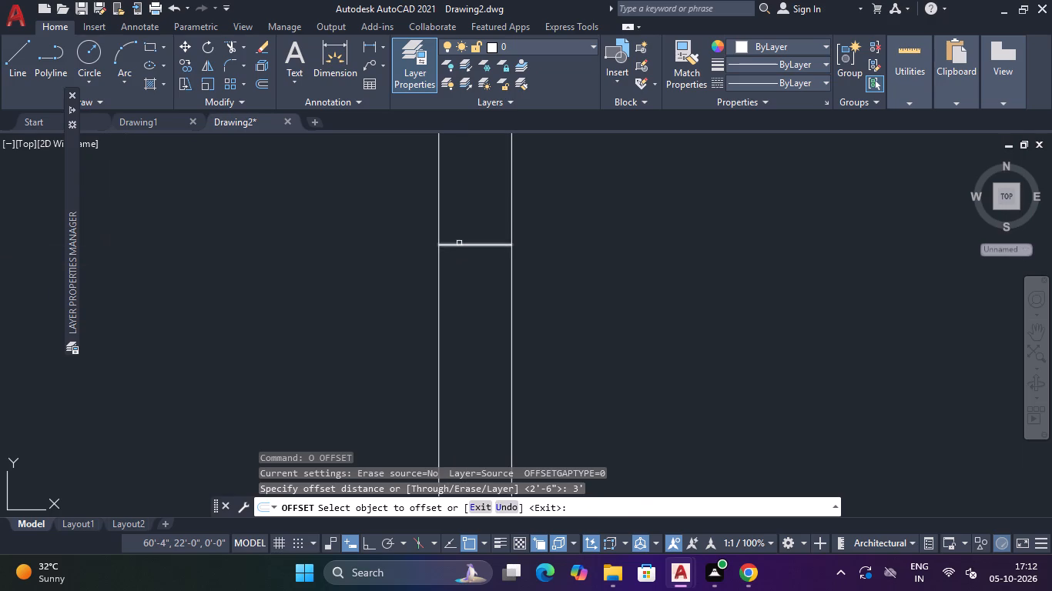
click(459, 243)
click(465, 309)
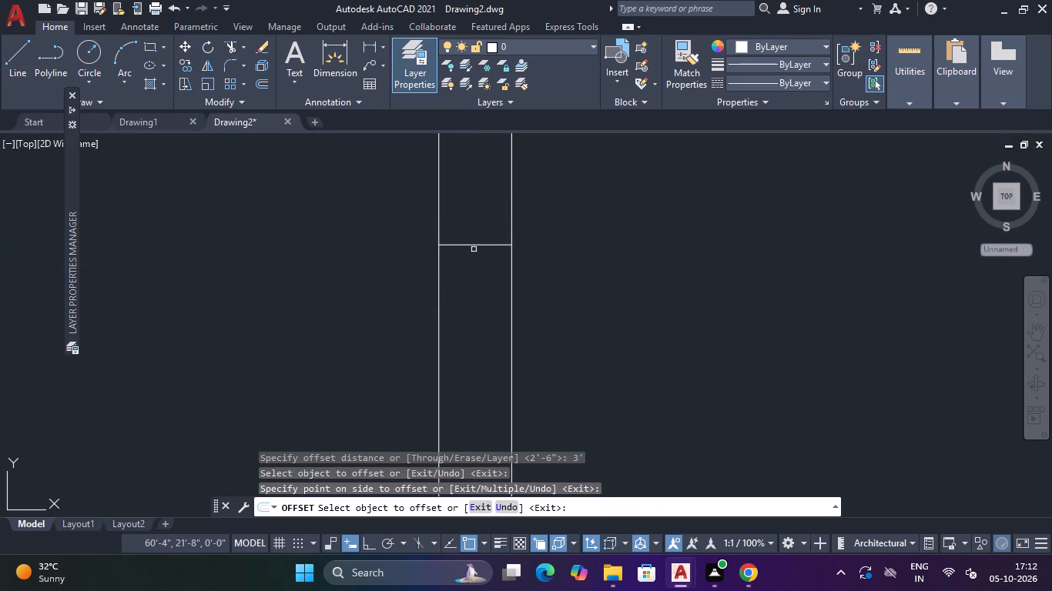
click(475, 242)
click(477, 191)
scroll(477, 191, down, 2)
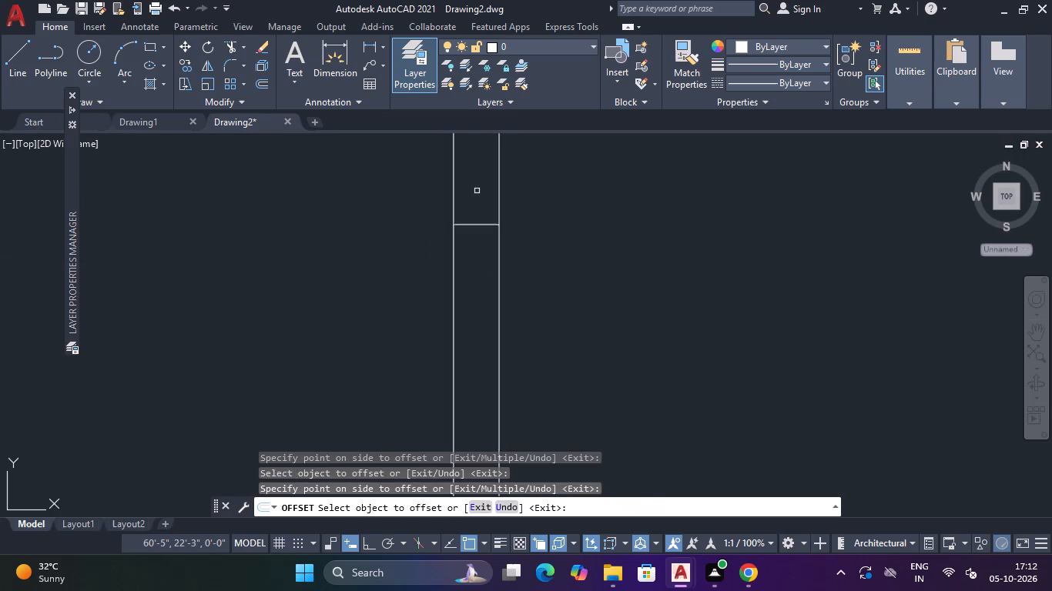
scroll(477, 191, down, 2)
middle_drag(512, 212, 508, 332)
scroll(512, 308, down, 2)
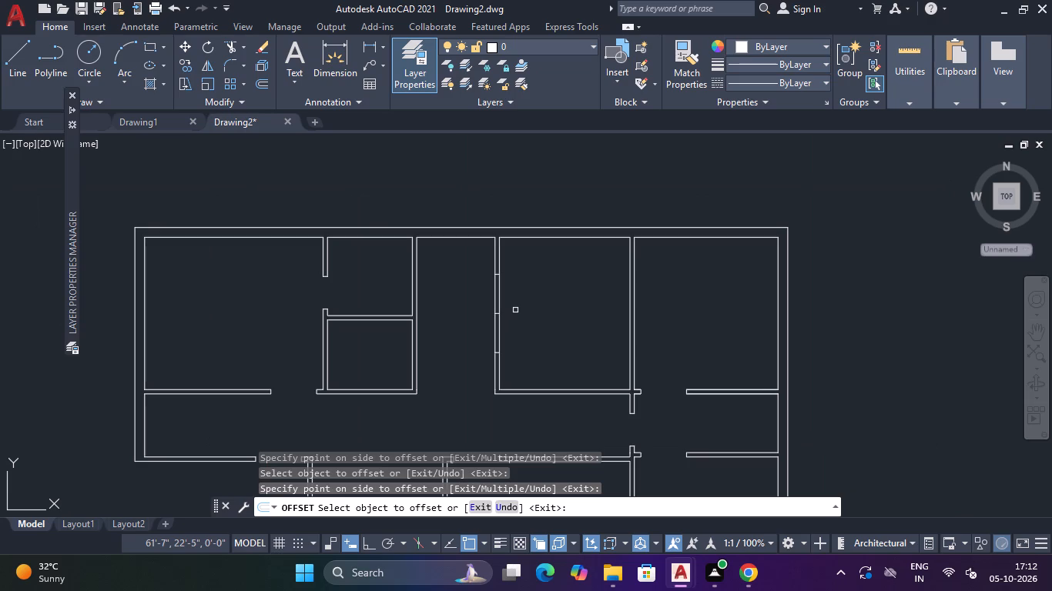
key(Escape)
Offset the middle line across the third vertical partition 2' to both its north and south sides as door jambs.
text(O)
key(space)
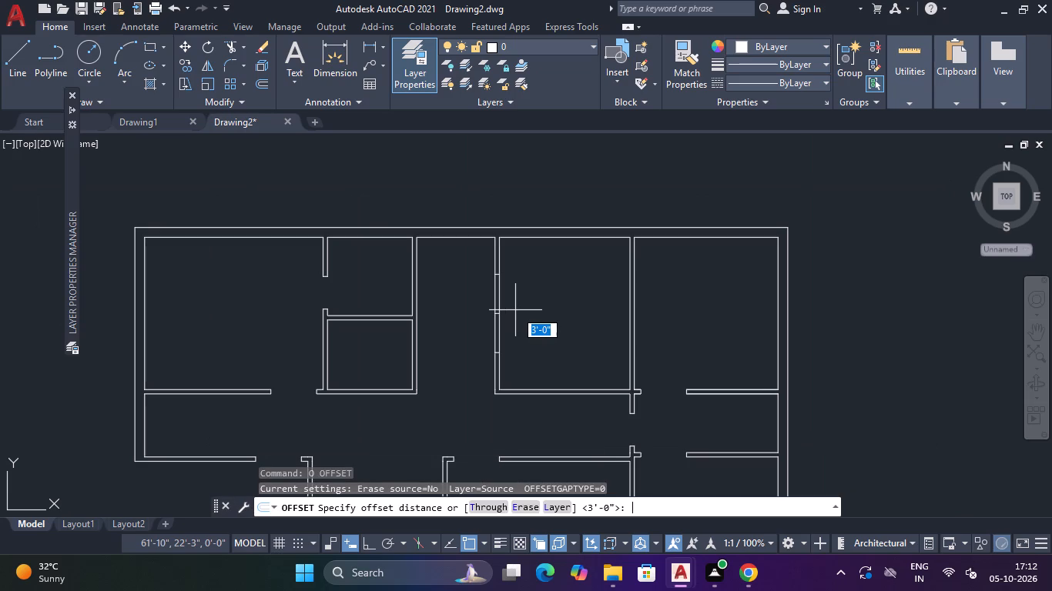
text(2')
key(Return)
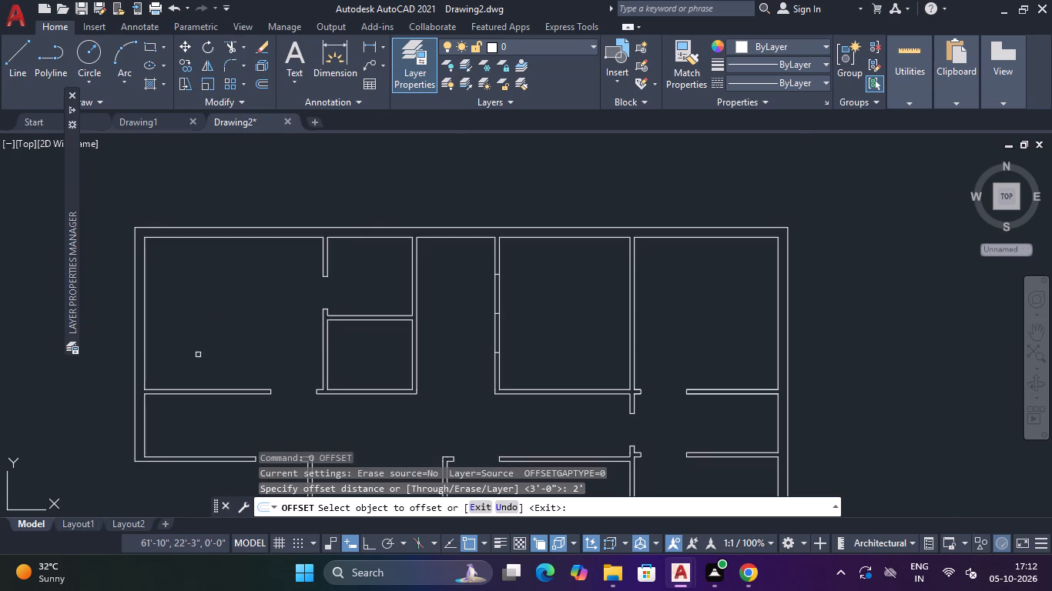
scroll(491, 309, up, 3)
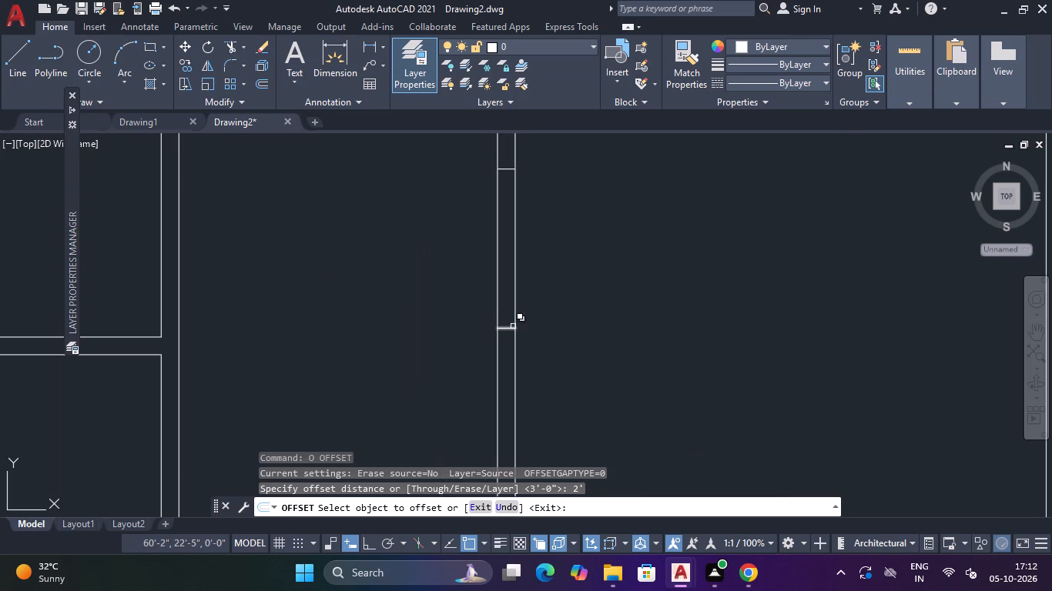
click(508, 329)
click(509, 314)
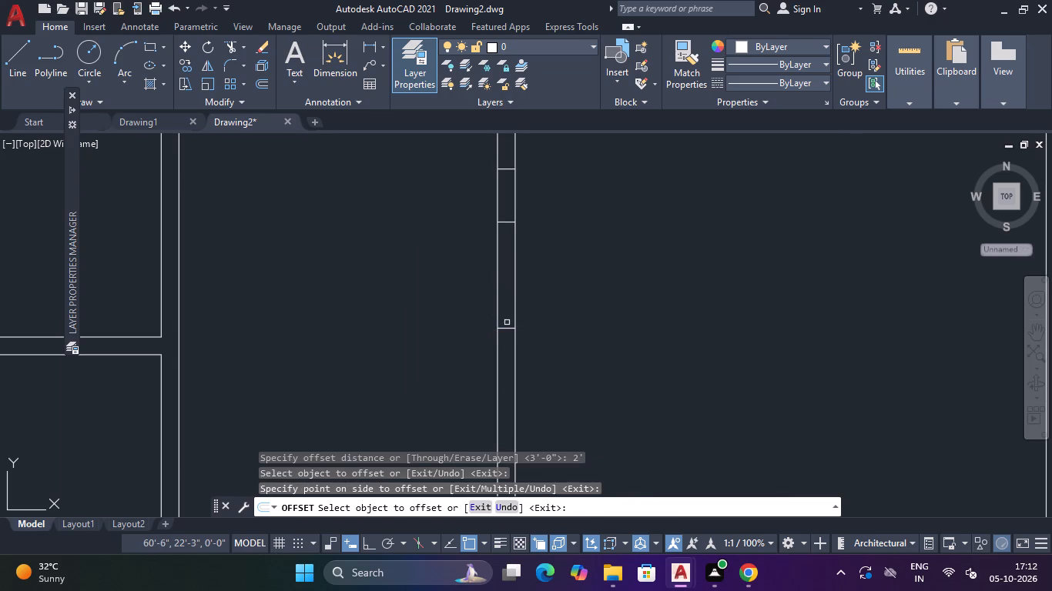
click(506, 329)
click(504, 350)
key(Escape)
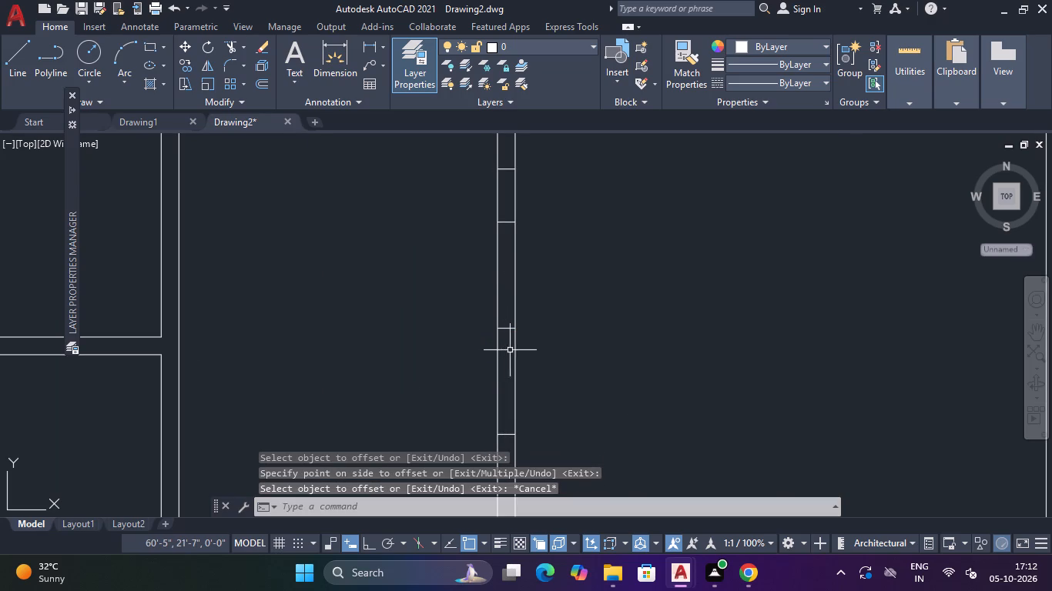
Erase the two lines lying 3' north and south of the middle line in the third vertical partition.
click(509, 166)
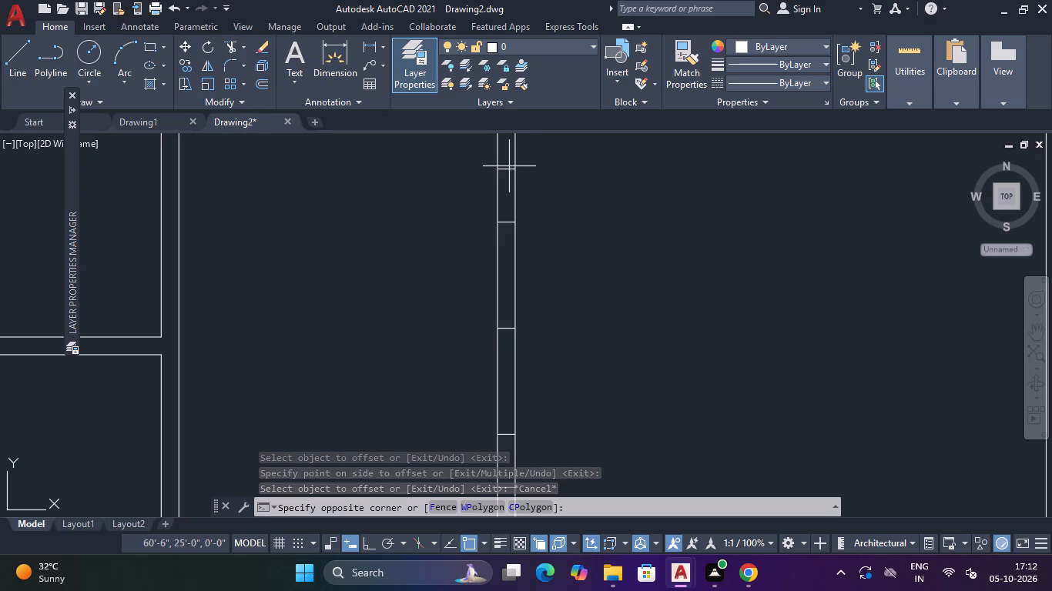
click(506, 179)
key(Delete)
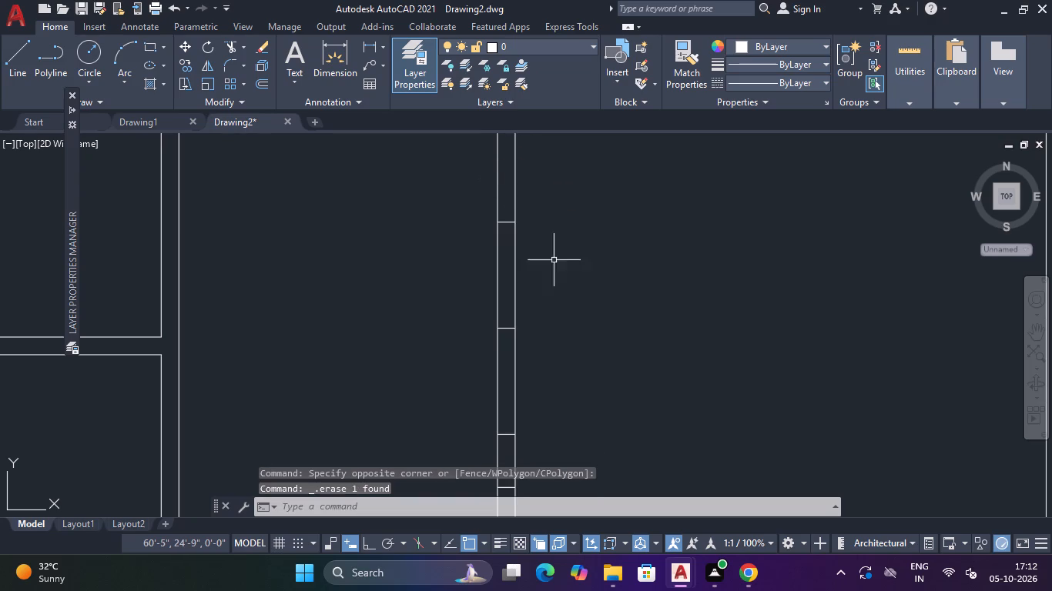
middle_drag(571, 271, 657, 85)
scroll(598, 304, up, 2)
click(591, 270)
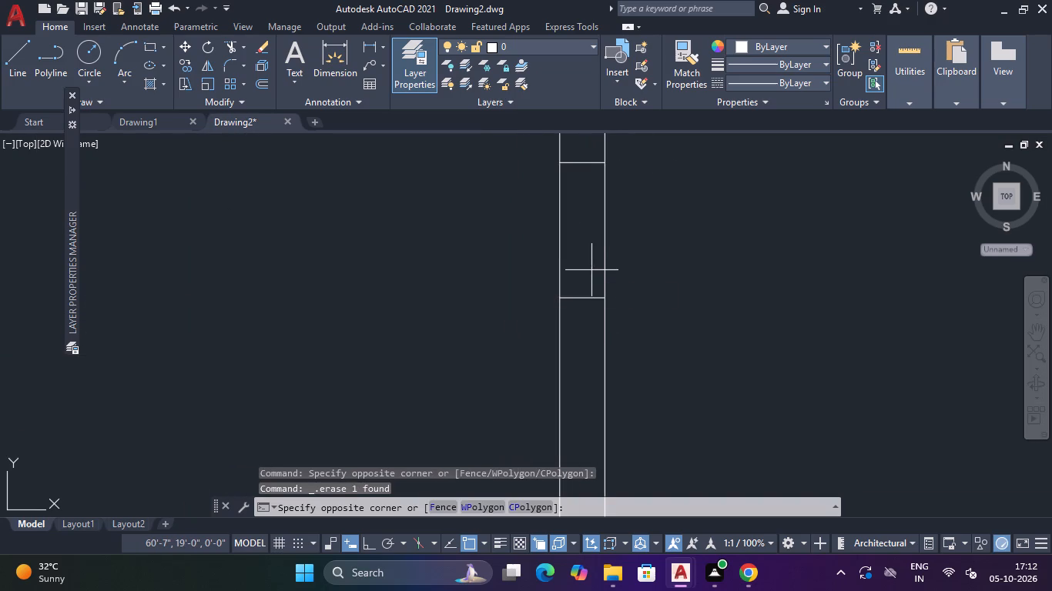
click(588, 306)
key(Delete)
Trim both faces of the third vertical partition between the 2' offset jamb lines and remove the middle line in the opening.
scroll(654, 240, down, 2)
middle_drag(657, 234, 659, 340)
scroll(663, 308, down, 1)
text(TR)
key(space)
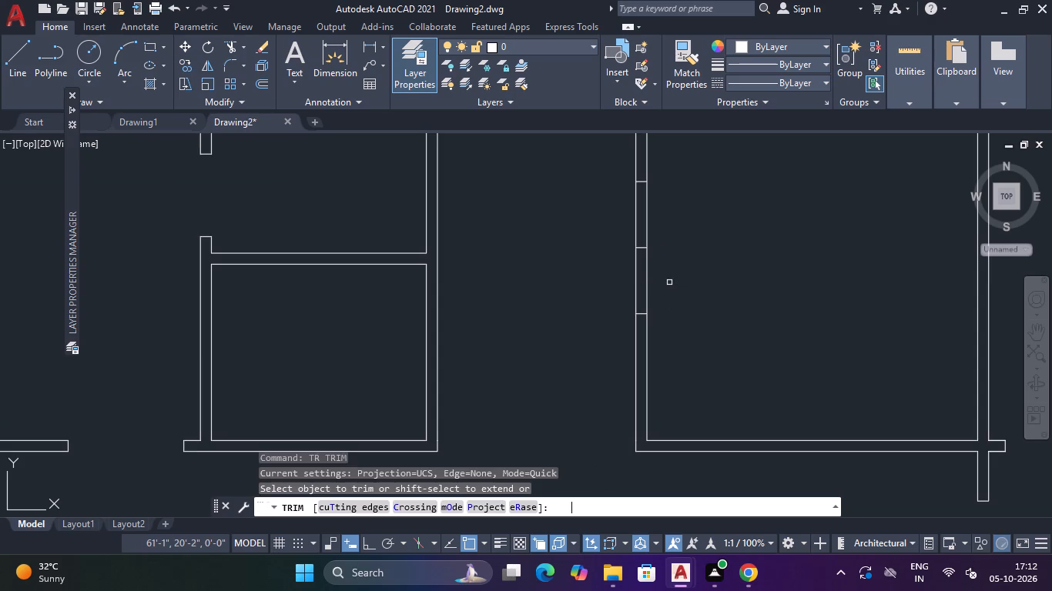
drag(586, 219, 604, 209)
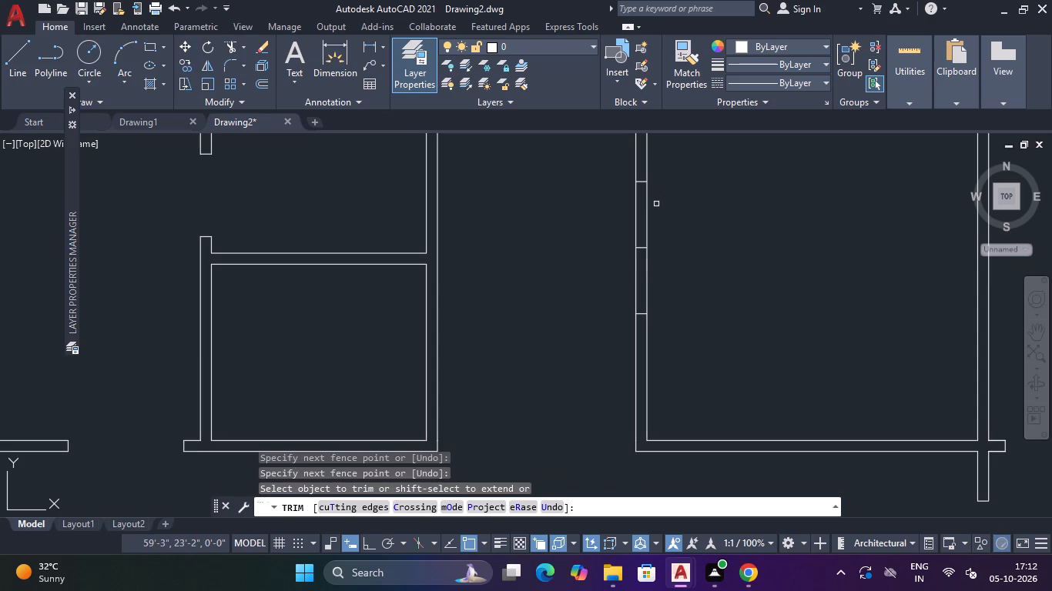
click(656, 204)
click(618, 216)
click(618, 256)
click(649, 253)
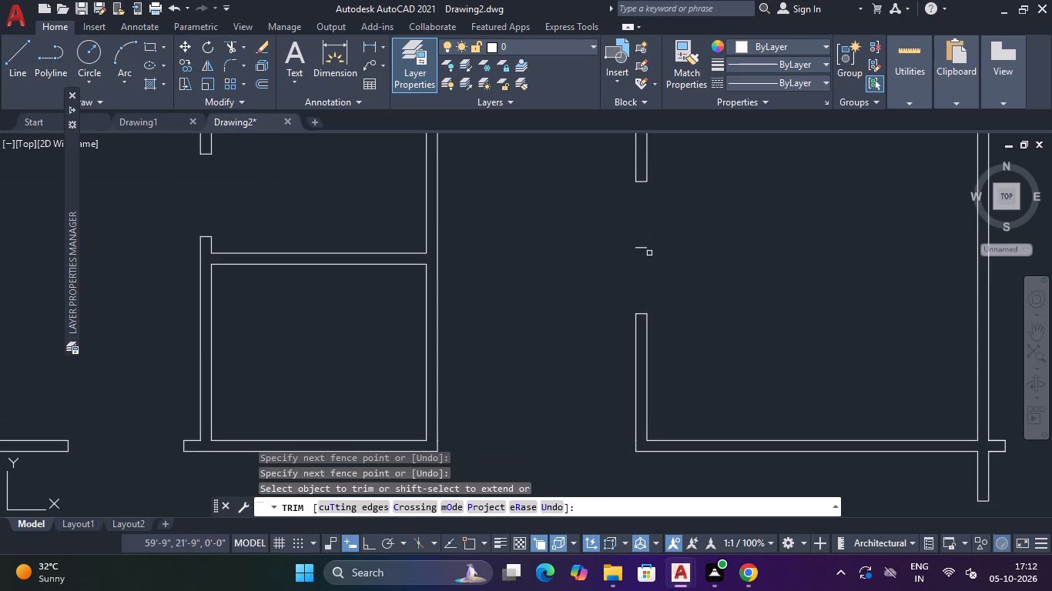
click(641, 242)
click(644, 252)
scroll(658, 252, down, 5)
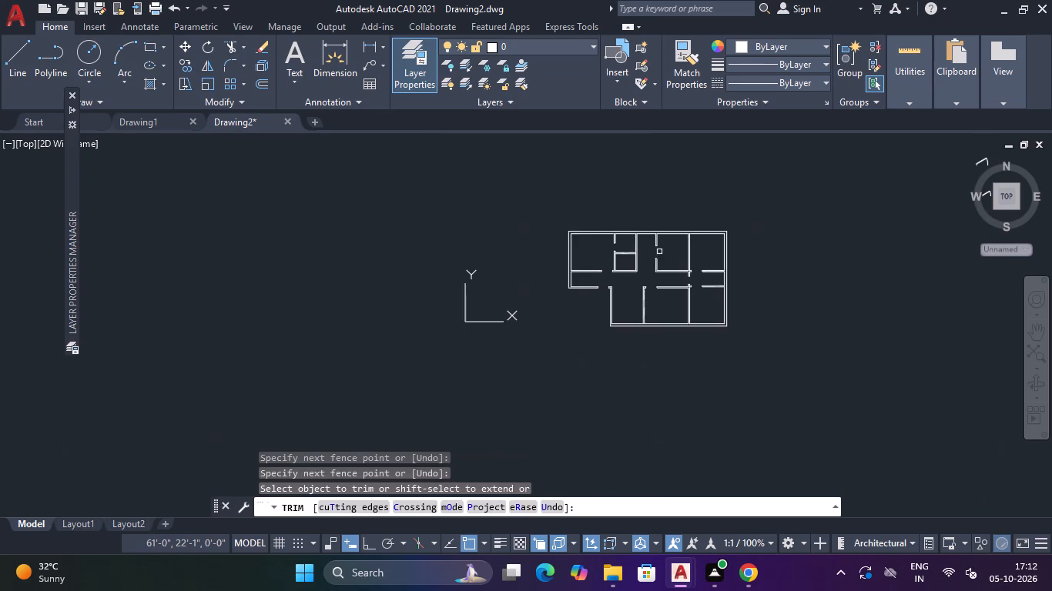
middle_drag(672, 249, 648, 256)
scroll(618, 282, up, 3)
middle_drag(632, 262, 621, 345)
key(Escape)
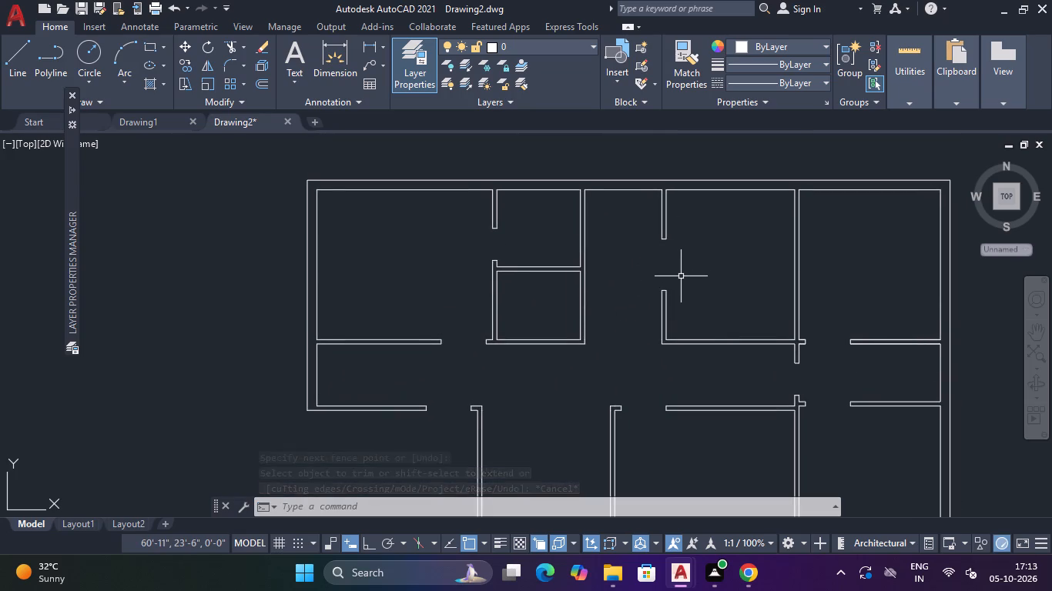
Draw a line across the corridor's north partition at its midpoint between the third and fourth vertical partitions.
scroll(681, 276, up, 1)
scroll(681, 276, down, 1)
middle_drag(680, 276, 621, 275)
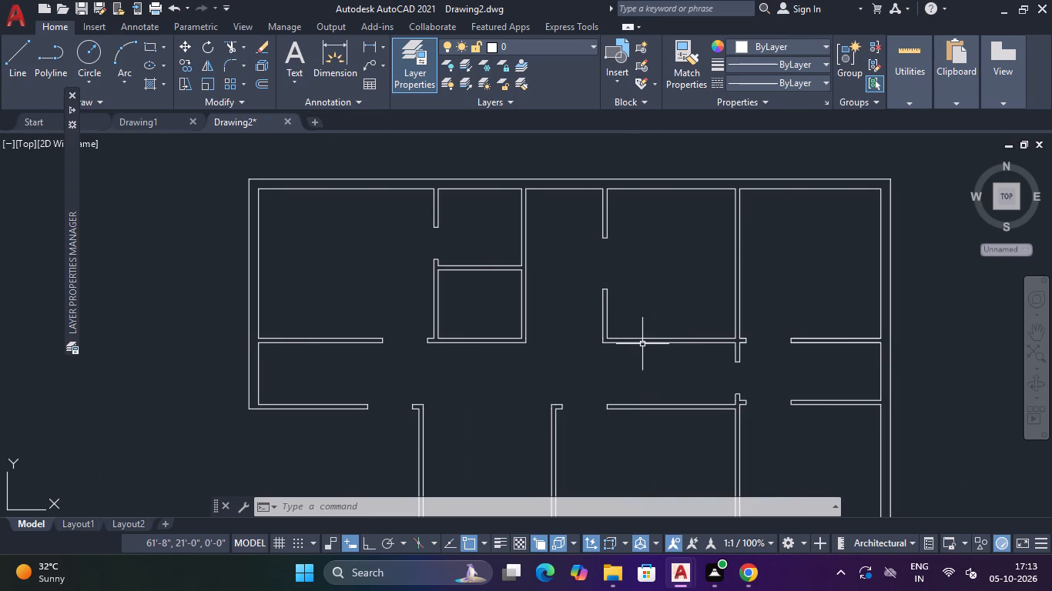
text(L)
key(space)
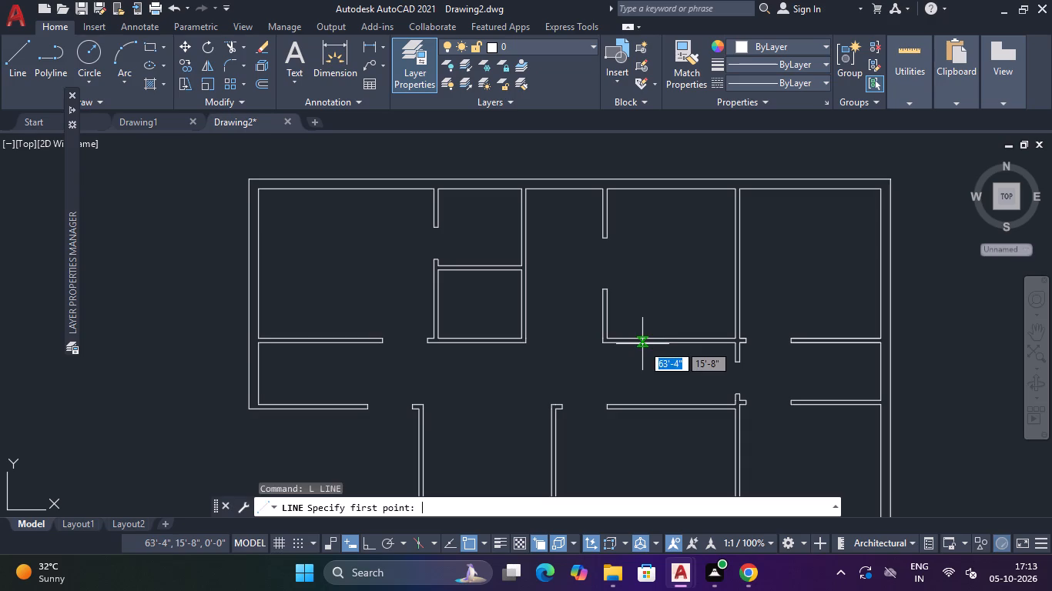
click(669, 340)
scroll(668, 341, up, 4)
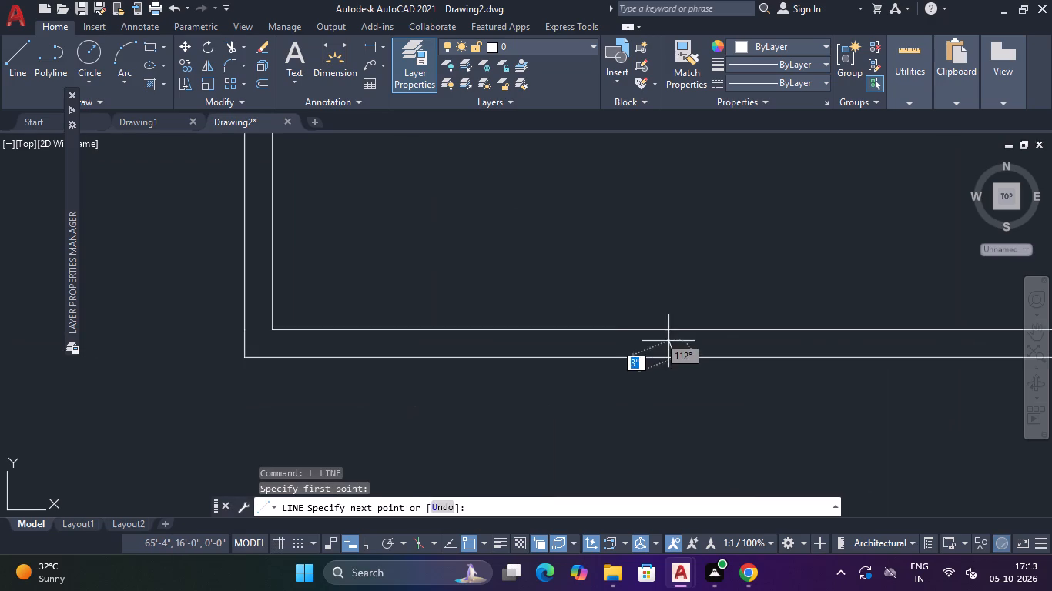
scroll(668, 341, up, 2)
click(689, 317)
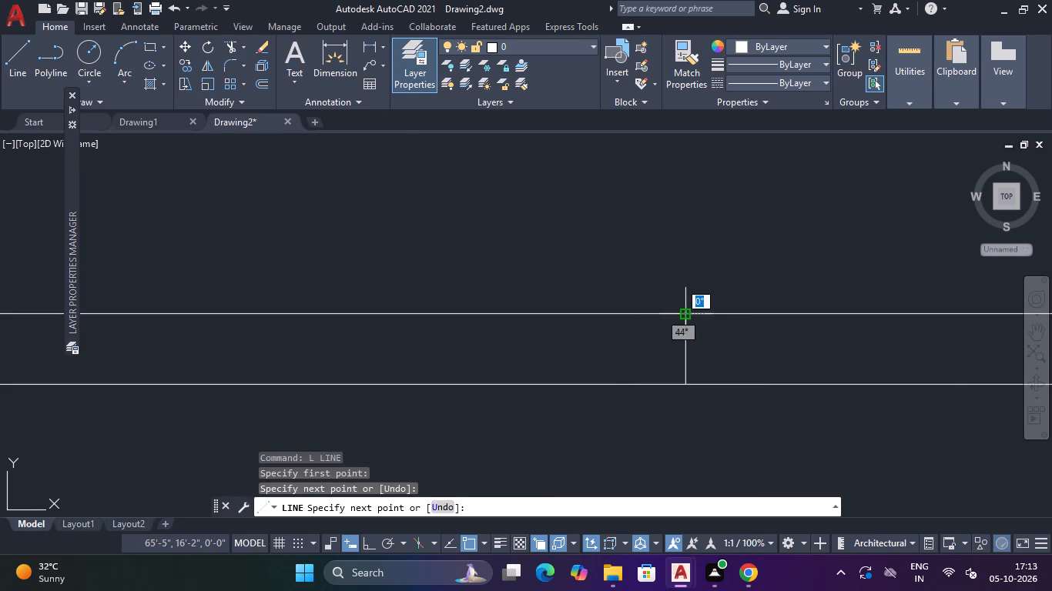
key(Escape)
Offset the new line across the corridor's north partition 2' to both its east and west sides as jambs.
text(O)
key(space)
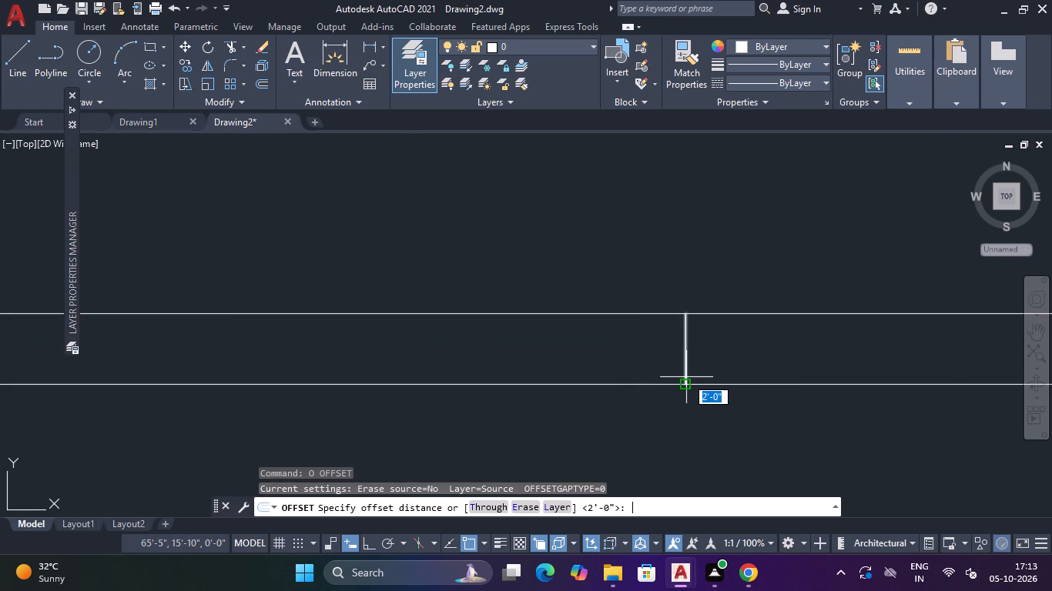
key(Return)
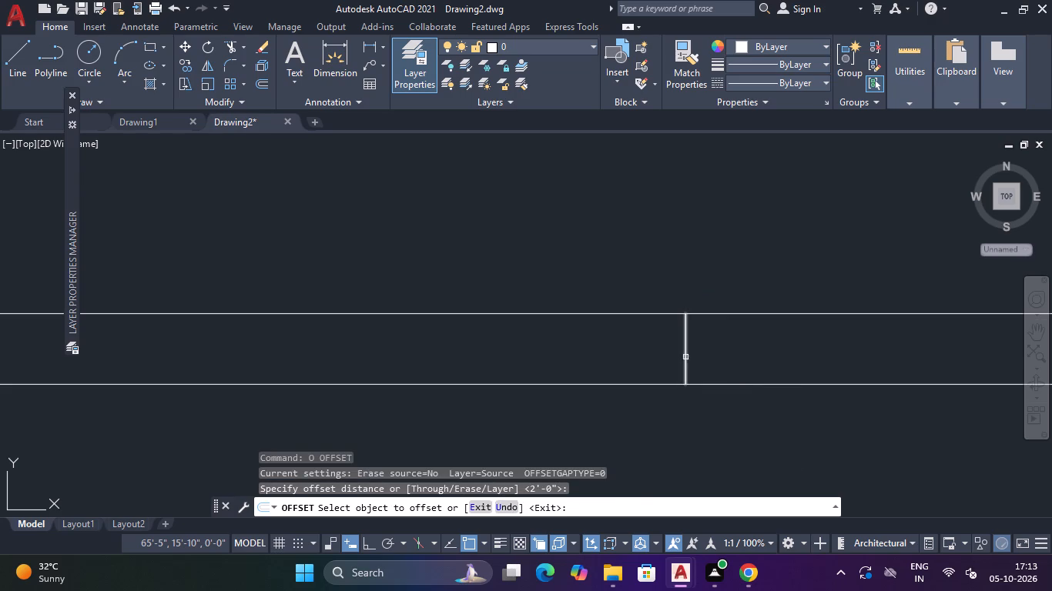
click(685, 357)
click(761, 354)
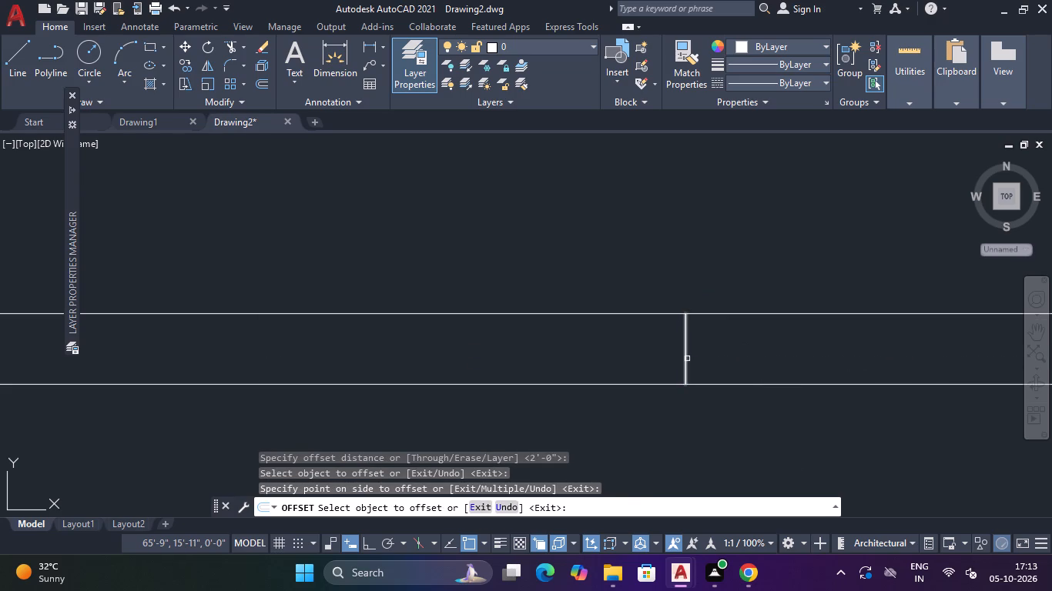
click(687, 359)
click(640, 359)
key(Escape)
key(Escape)
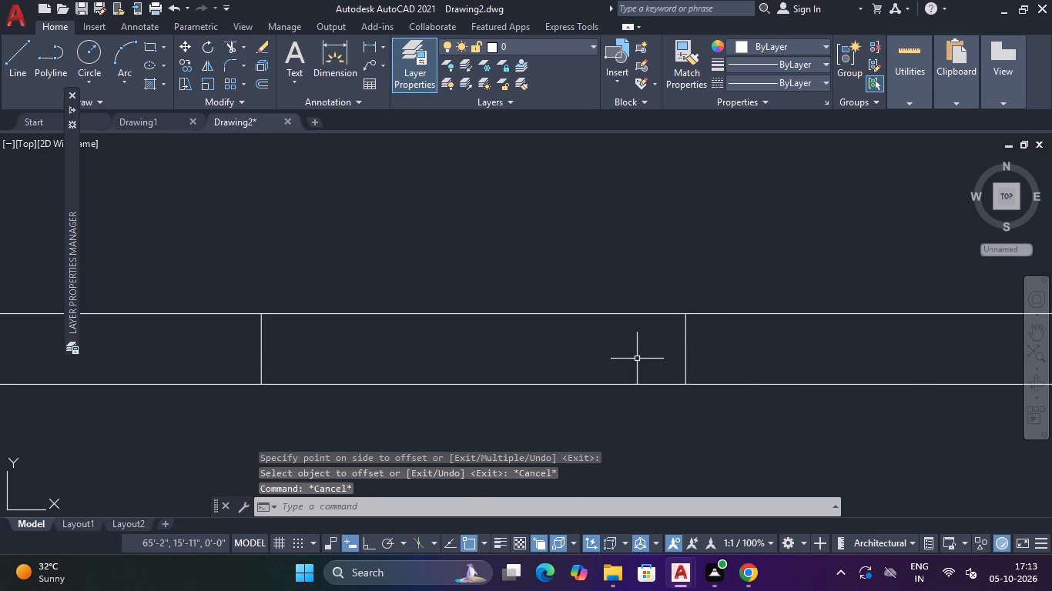
Trim both faces of the corridor's north partition between the west jamb and the middle line.
text(TR)
key(space)
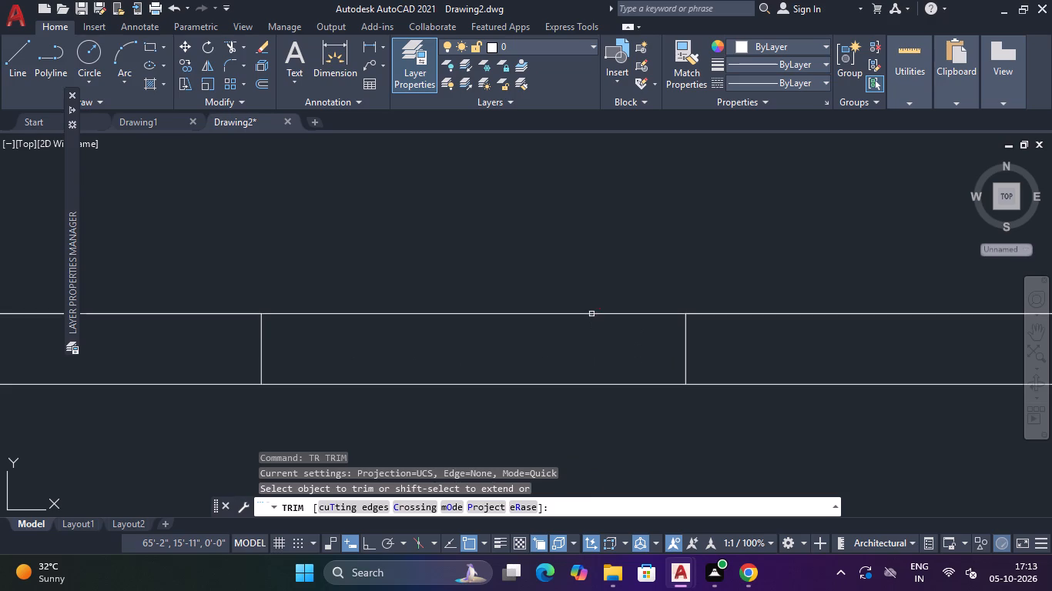
click(590, 295)
click(587, 385)
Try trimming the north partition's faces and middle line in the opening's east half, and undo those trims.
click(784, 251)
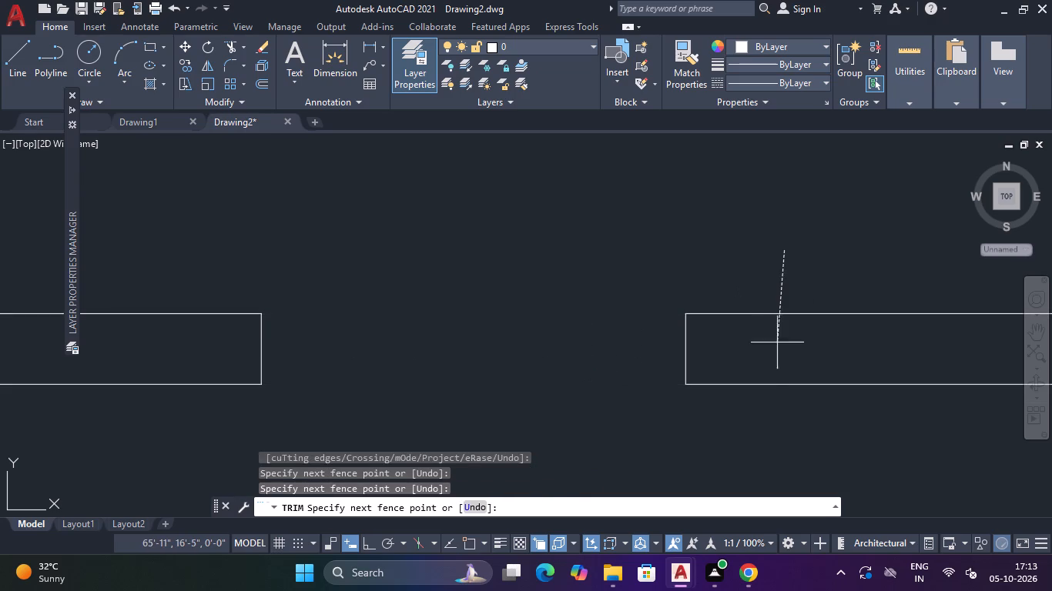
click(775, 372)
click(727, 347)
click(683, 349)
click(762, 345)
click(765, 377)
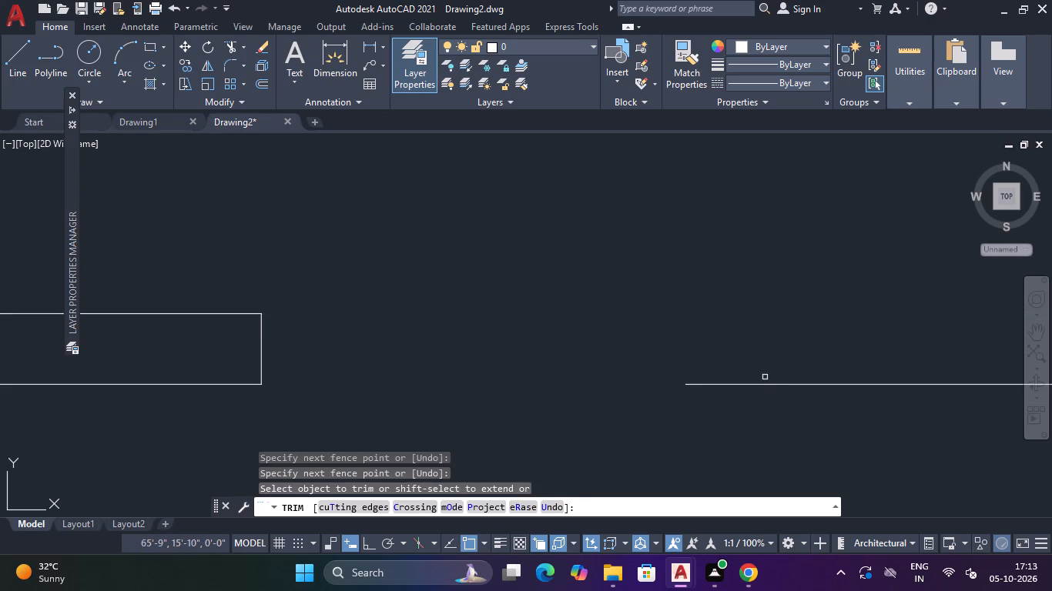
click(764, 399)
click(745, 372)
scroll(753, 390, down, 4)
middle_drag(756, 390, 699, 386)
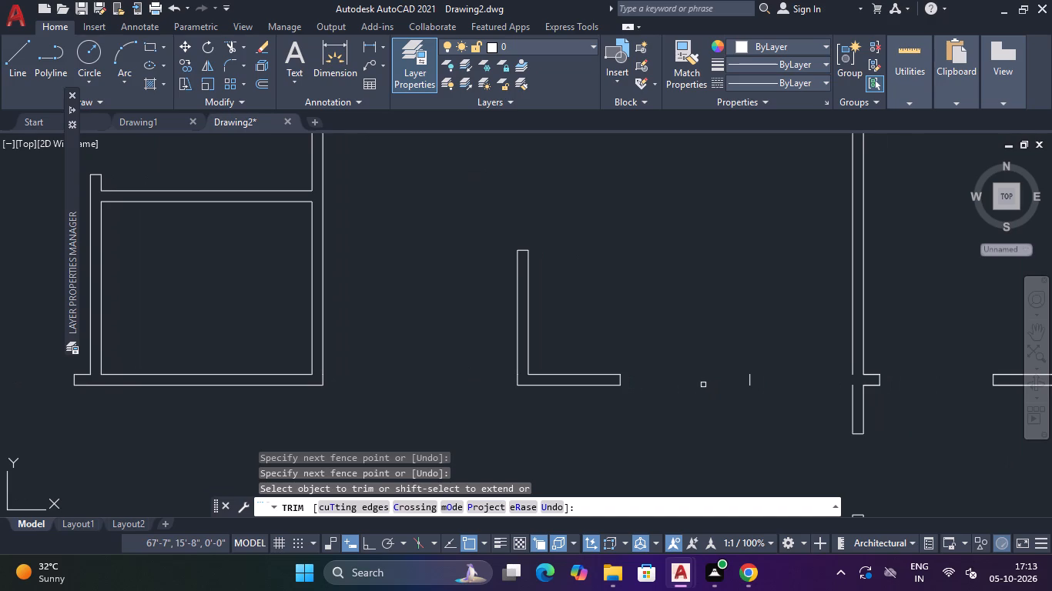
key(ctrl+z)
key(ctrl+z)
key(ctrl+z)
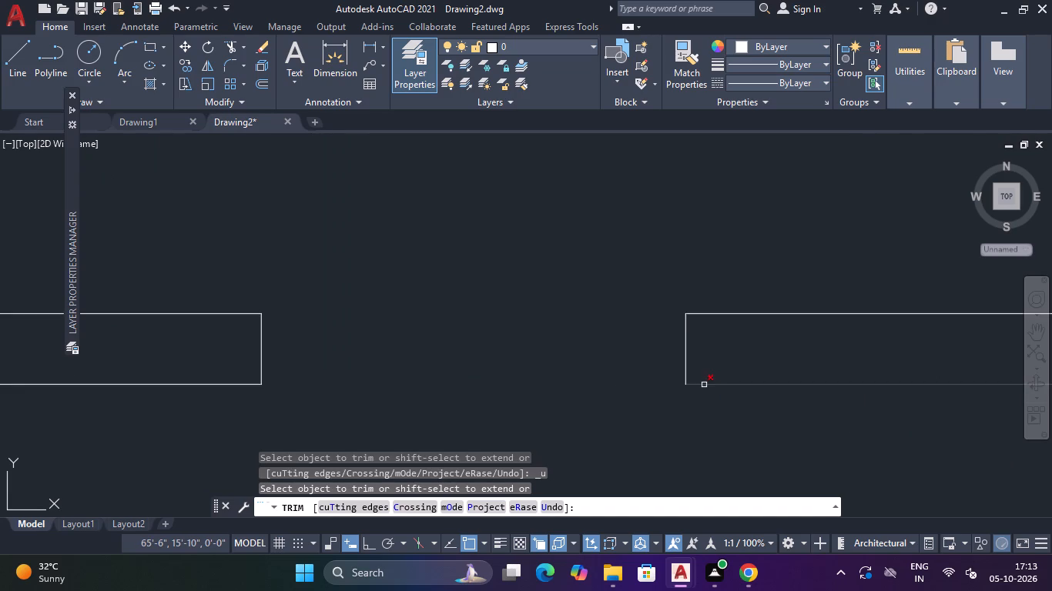
Trim both faces of the north partition between the middle line and east jamb, and remove the middle line.
scroll(710, 371, down, 3)
click(754, 401)
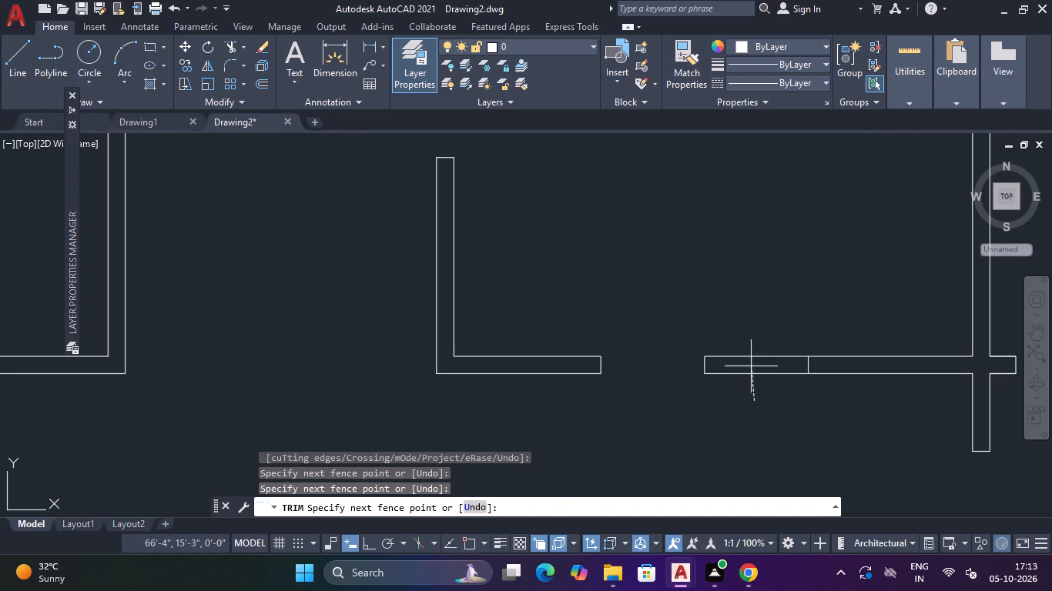
click(748, 352)
click(725, 375)
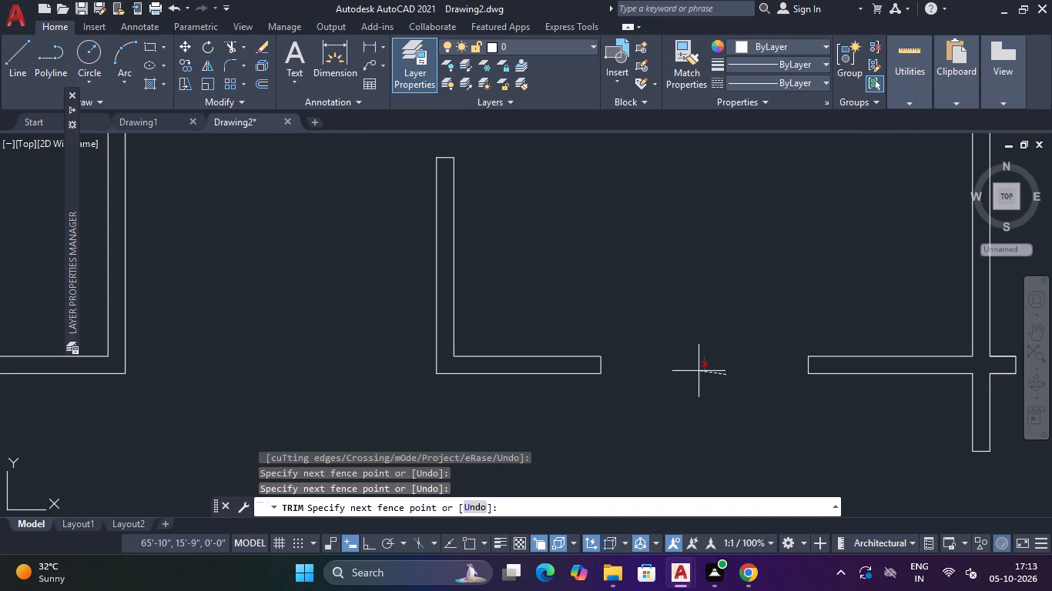
click(699, 370)
scroll(705, 368, down, 4)
key(Escape)
scroll(699, 340, up, 2)
scroll(700, 339, down, 2)
scroll(700, 339, up, 2)
key(Escape)
key(Escape)
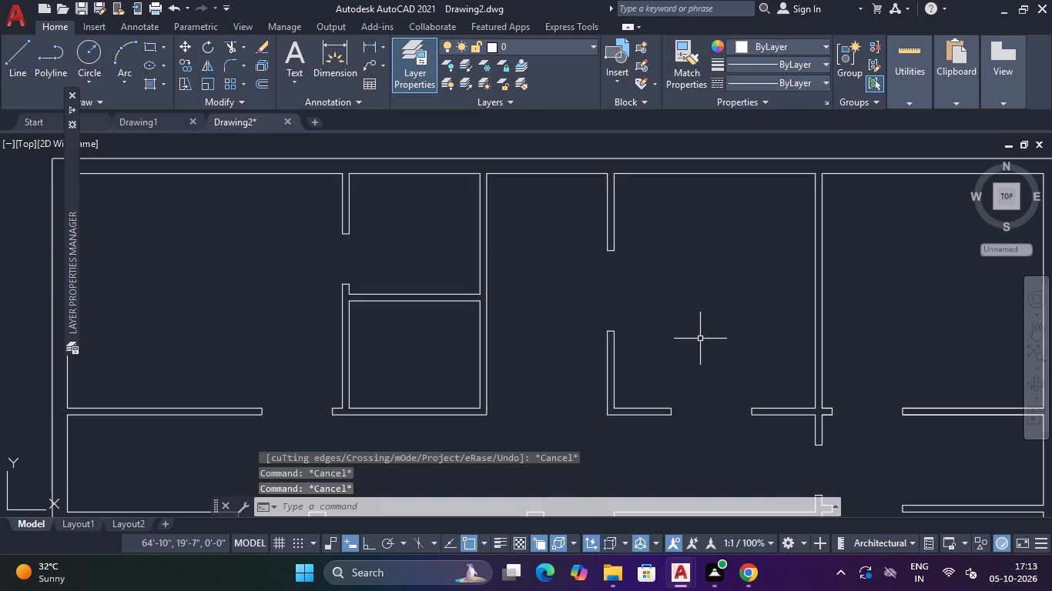
Draw a 4" line across the fourth vertical partition at the south face of the corridor's north partition.
scroll(764, 433, down, 2)
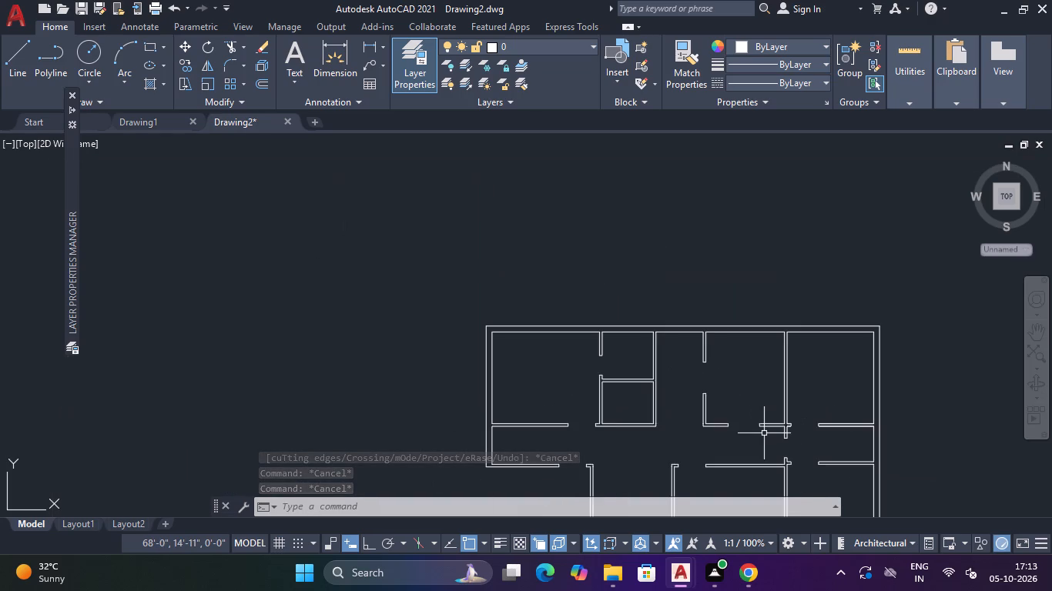
middle_drag(764, 433, 754, 357)
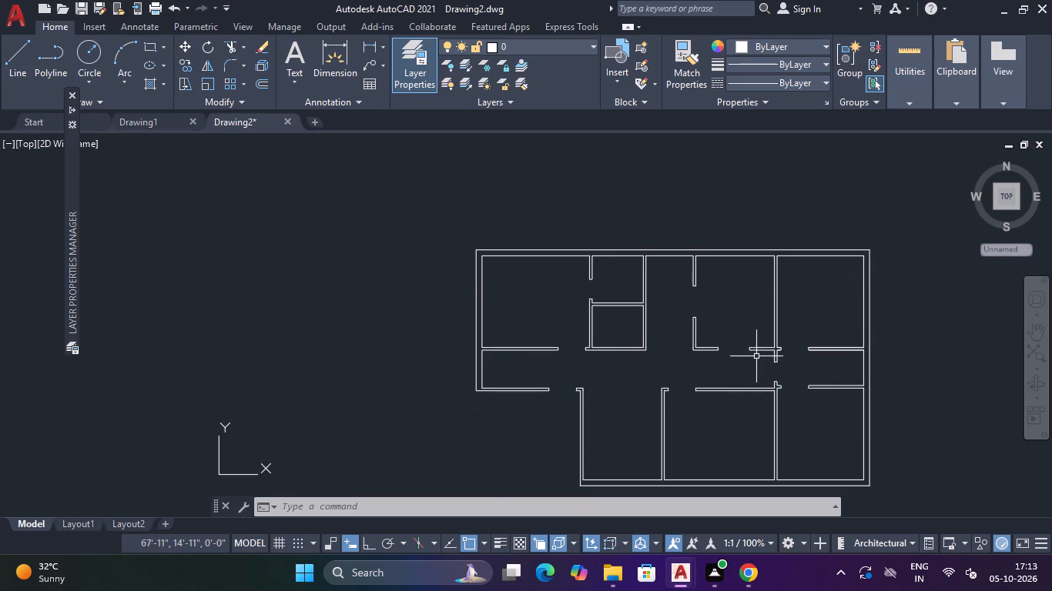
scroll(771, 356, up, 3)
text(L)
key(space)
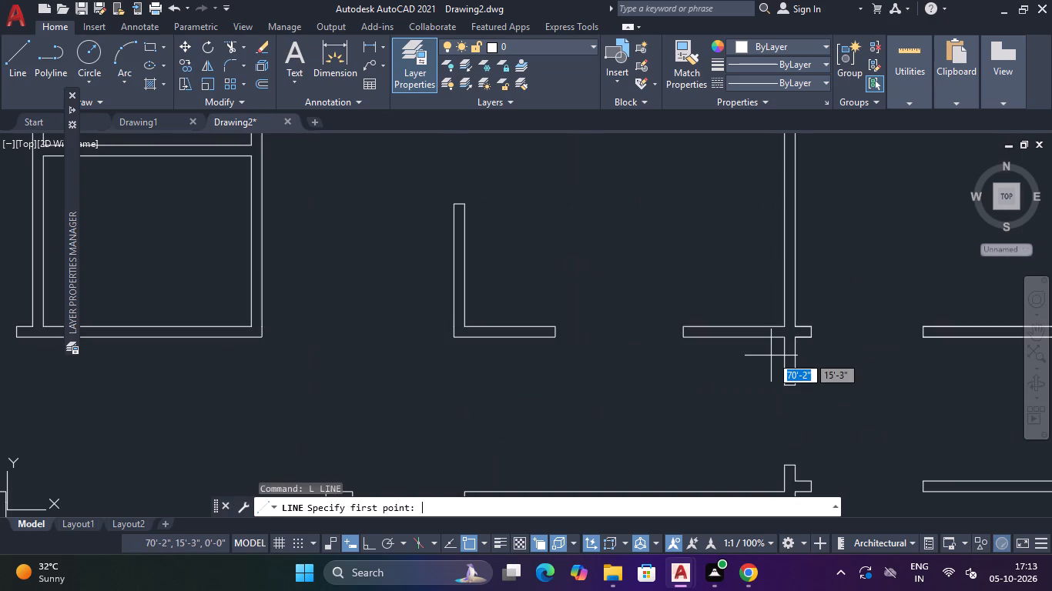
click(796, 338)
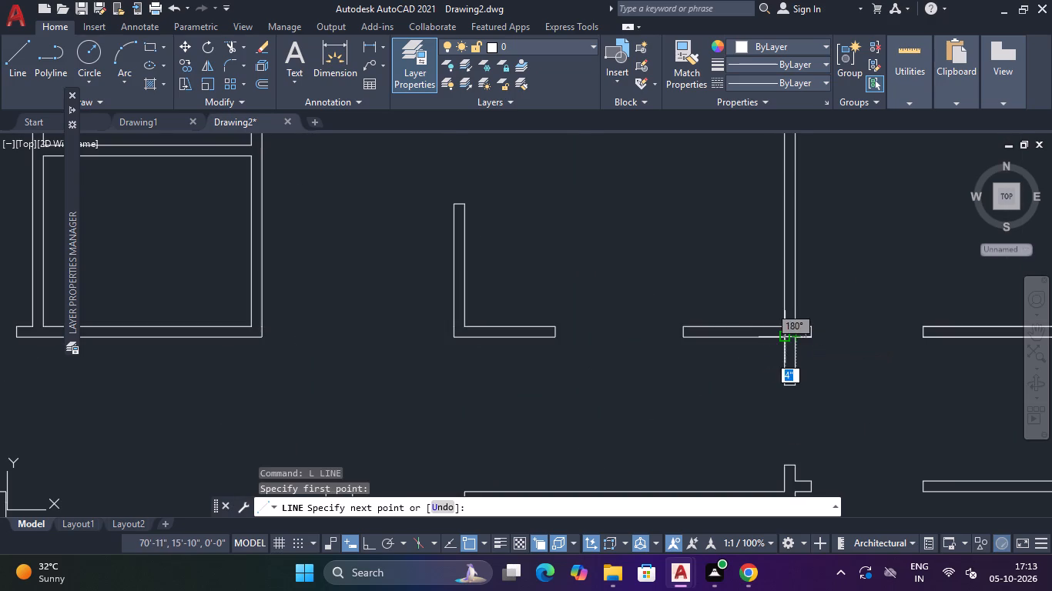
click(782, 339)
key(Escape)
Draw two 4" lines across the fourth vertical partition, level with both faces of the short east stub at the corridor's south partition.
scroll(809, 421, down, 1)
middle_drag(808, 422, 823, 357)
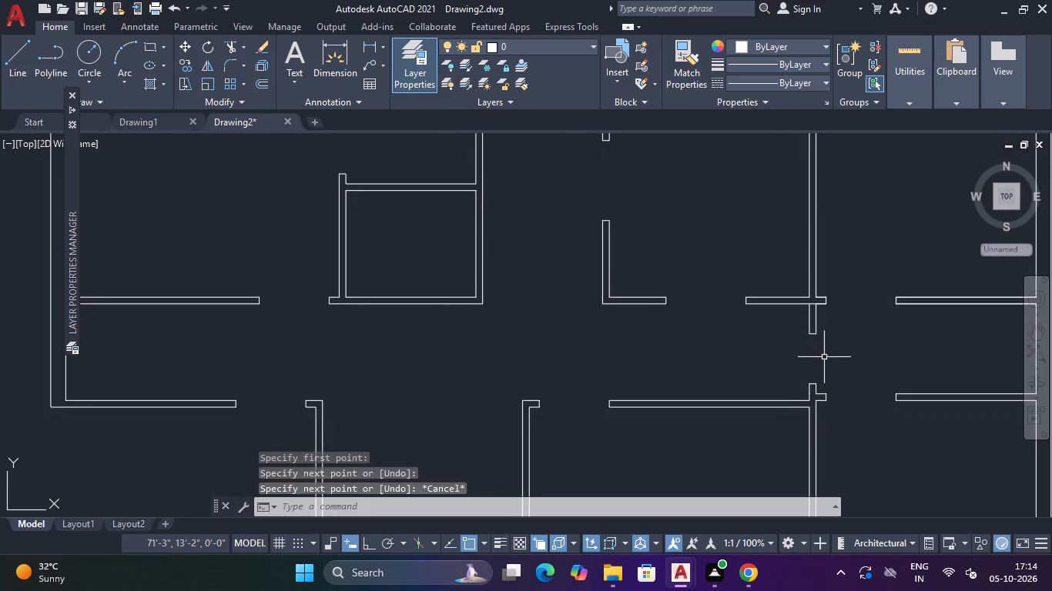
key(space)
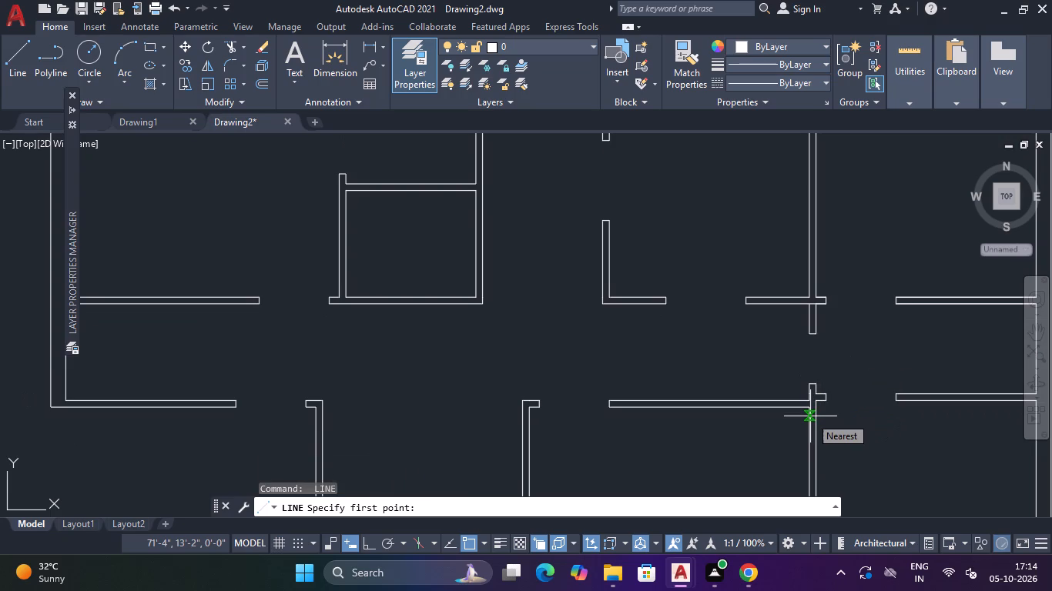
scroll(810, 416, up, 3)
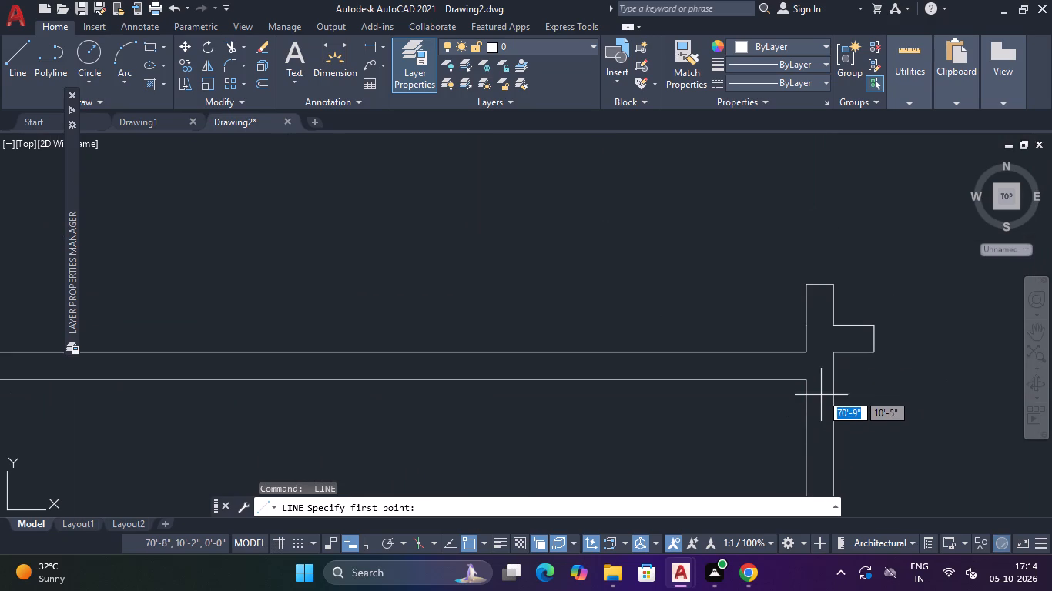
click(810, 355)
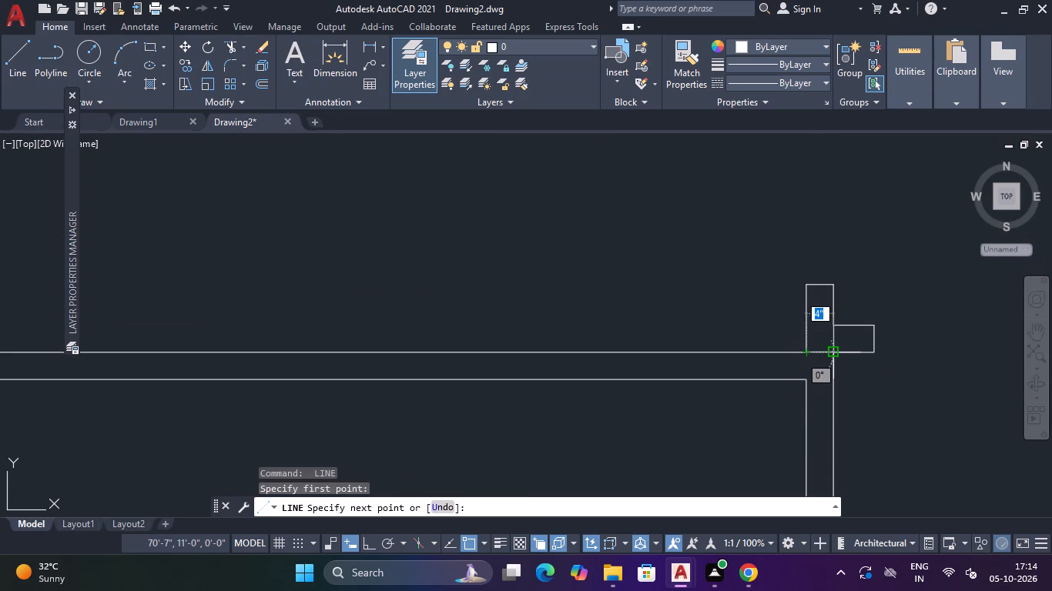
click(832, 355)
scroll(832, 355, down, 4)
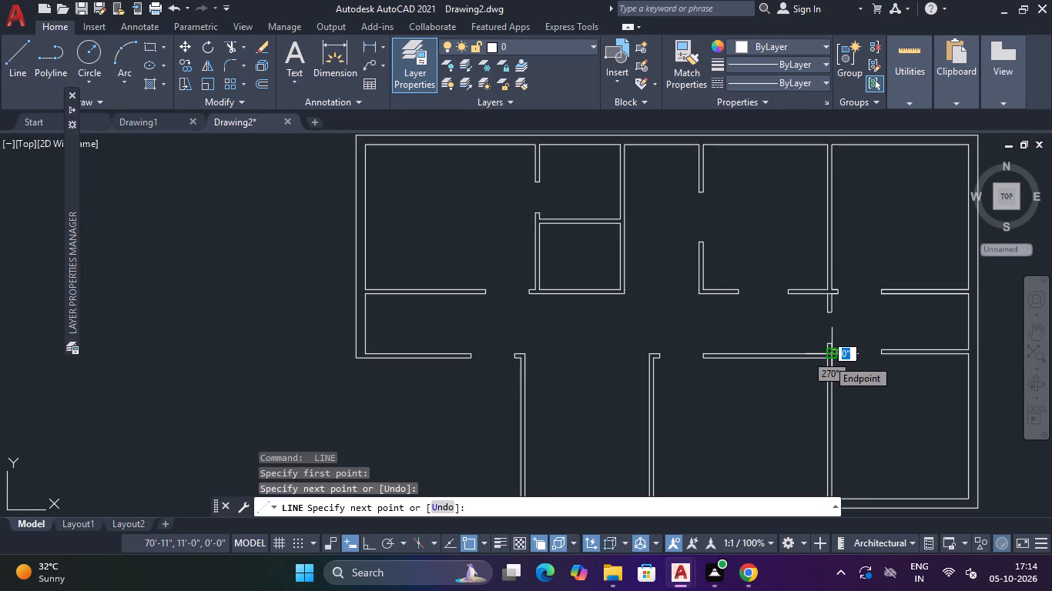
key(Escape)
scroll(825, 352, up, 4)
key(space)
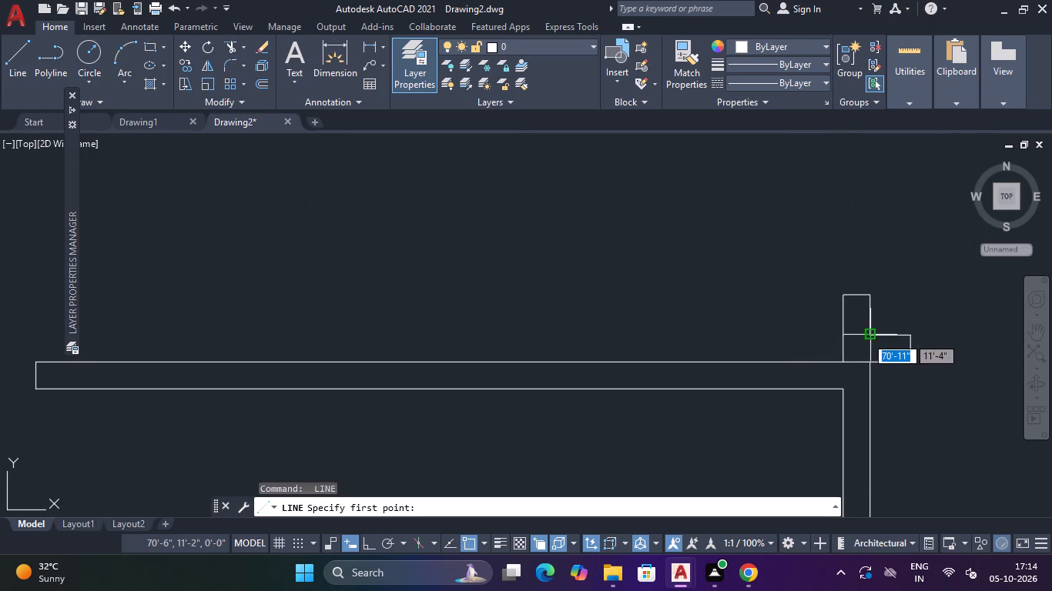
click(866, 336)
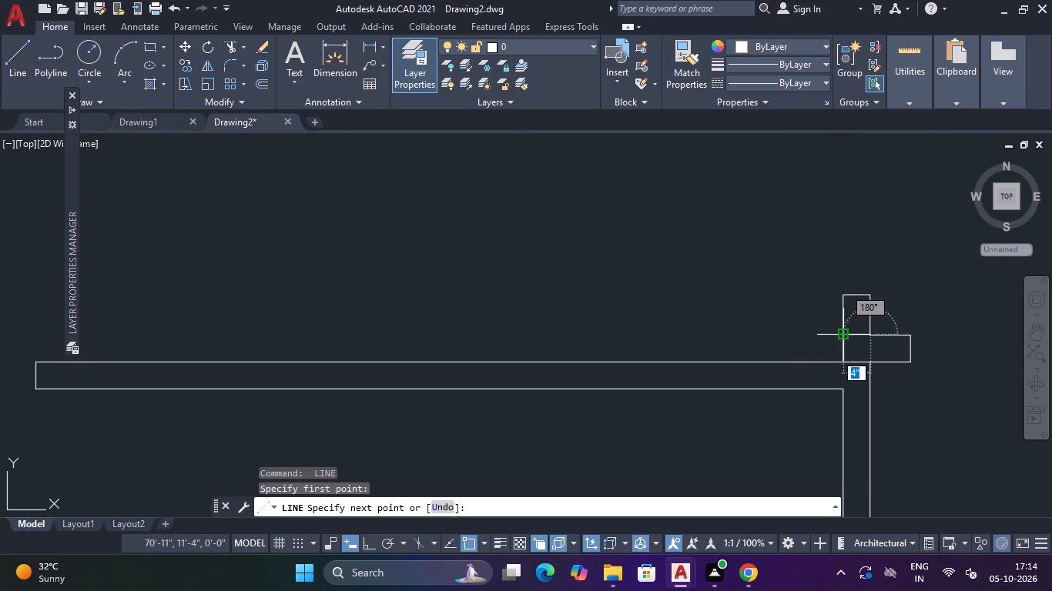
click(839, 332)
key(Escape)
Trim away the fourth vertical partition's short stub projecting north into the corridor from the south partition, including its end line.
scroll(747, 365, down, 2)
scroll(755, 361, up, 2)
scroll(760, 359, down, 3)
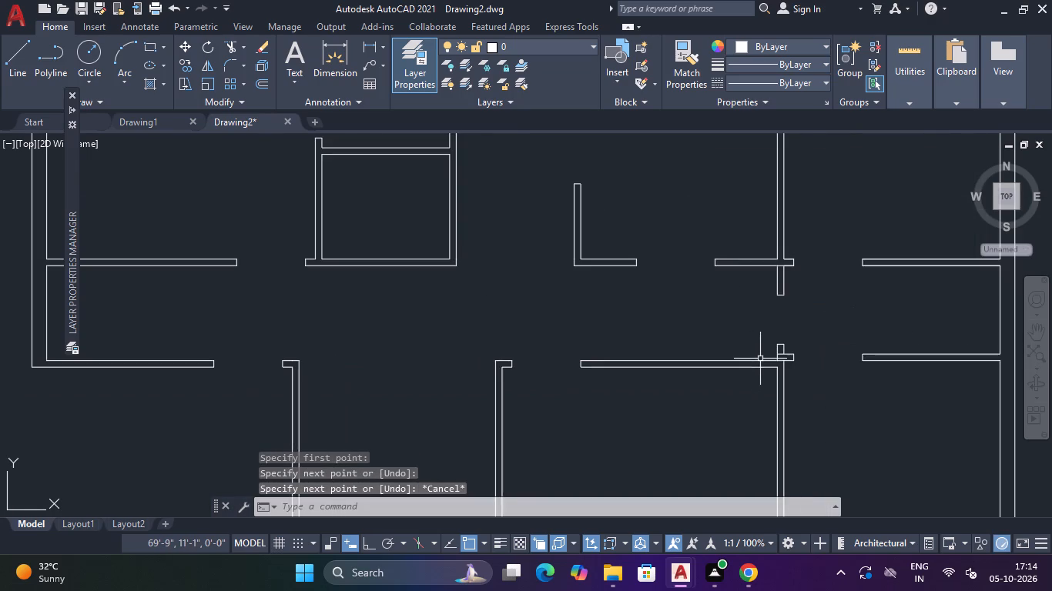
scroll(843, 381, down, 2)
middle_drag(848, 392, 833, 439)
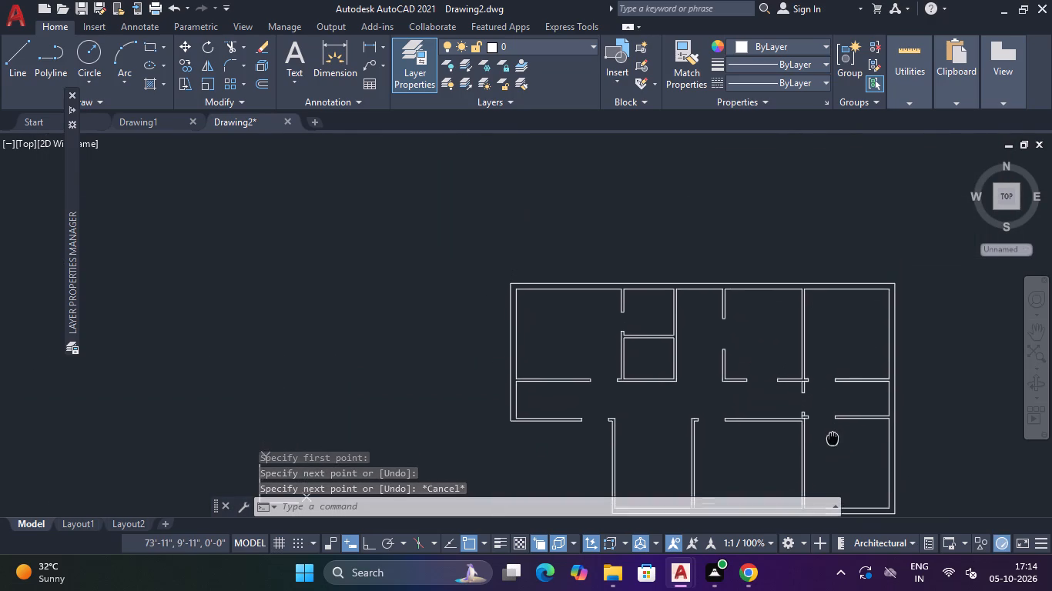
middle_drag(833, 439, 833, 440)
scroll(807, 417, up, 3)
scroll(848, 412, down, 1)
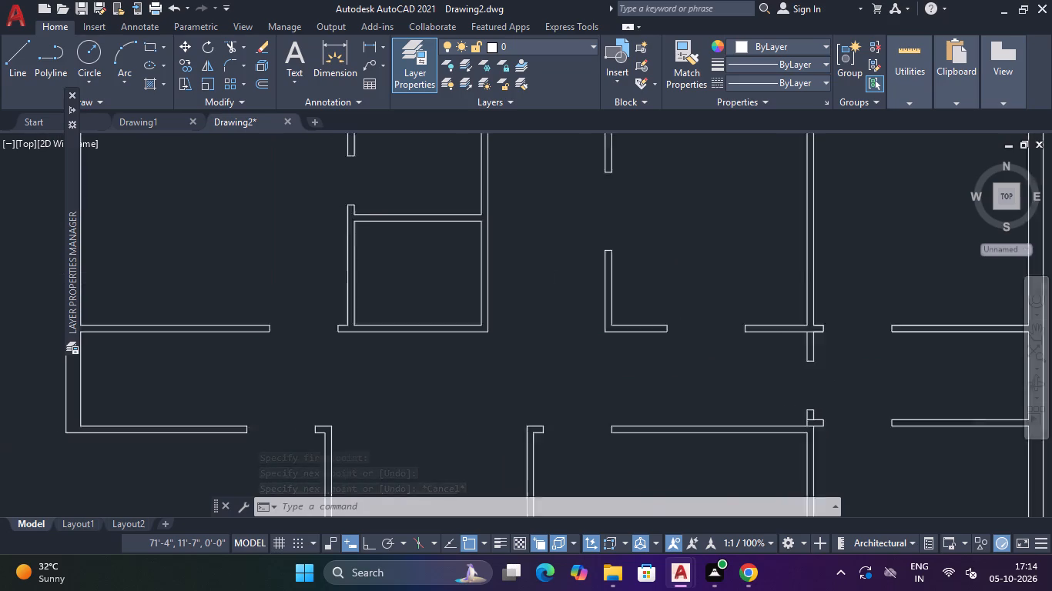
scroll(848, 412, down, 2)
scroll(852, 422, up, 2)
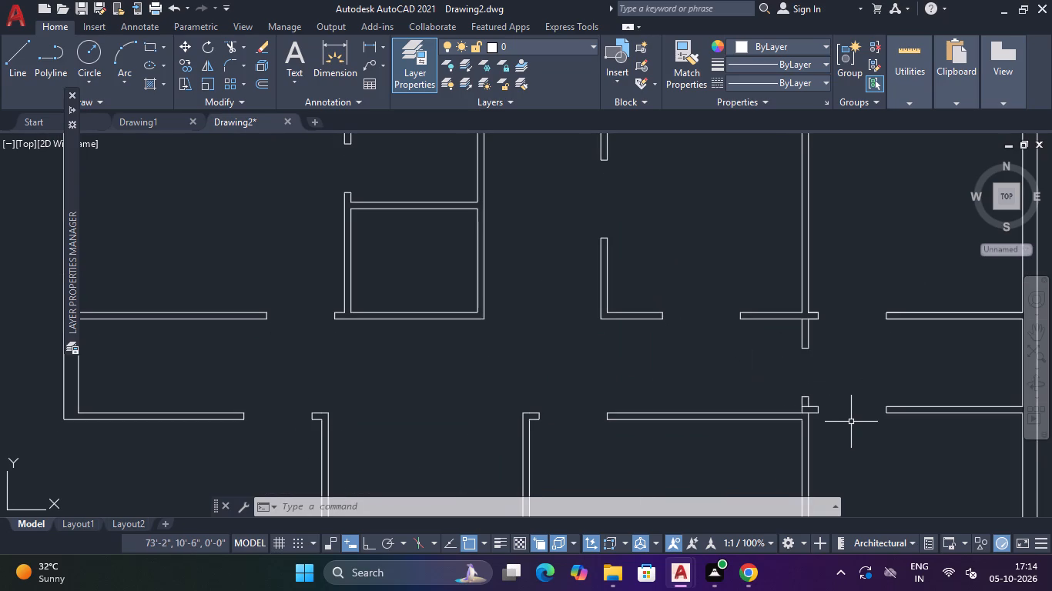
key(Escape)
text(TR)
key(space)
scroll(815, 393, up, 3)
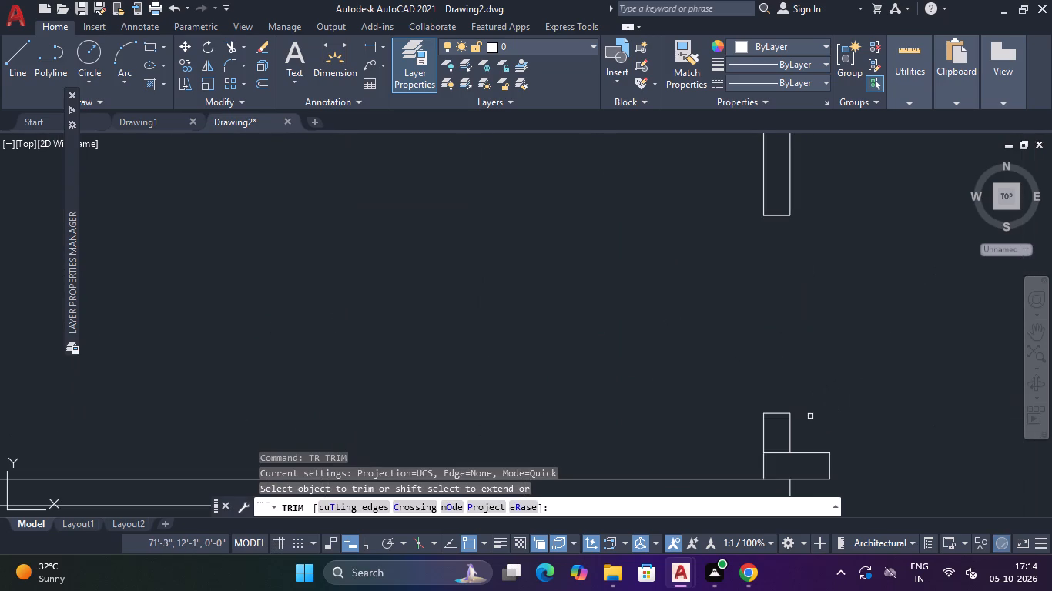
click(809, 418)
click(763, 423)
drag(787, 380, 786, 388)
click(778, 414)
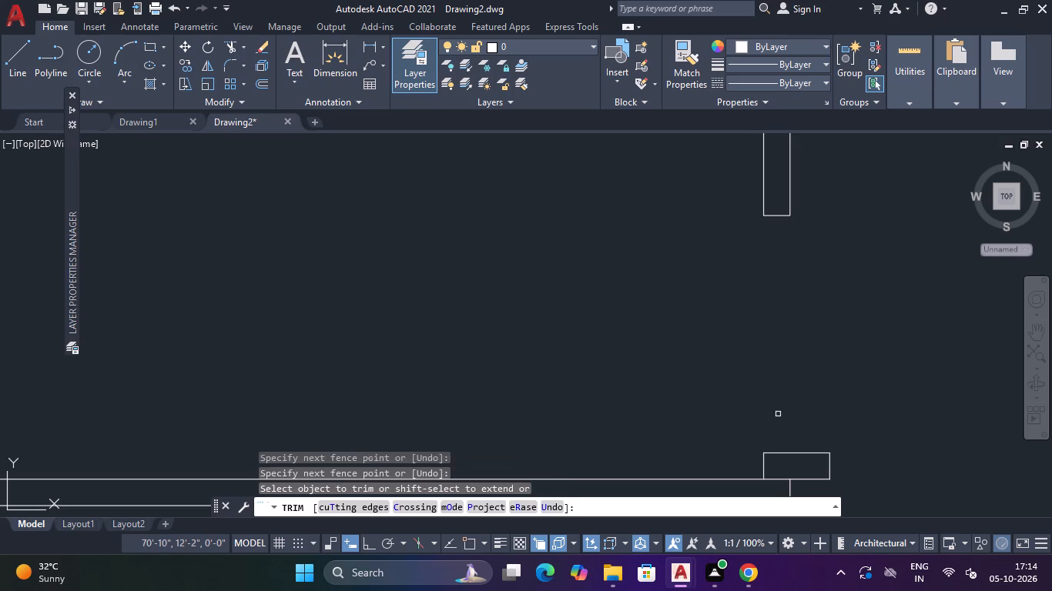
Trim away the fourth vertical partition's stub projecting south into the corridor from the north partition, including its end line.
scroll(790, 387, down, 3)
middle_drag(816, 360, 802, 451)
scroll(797, 431, up, 3)
click(779, 424)
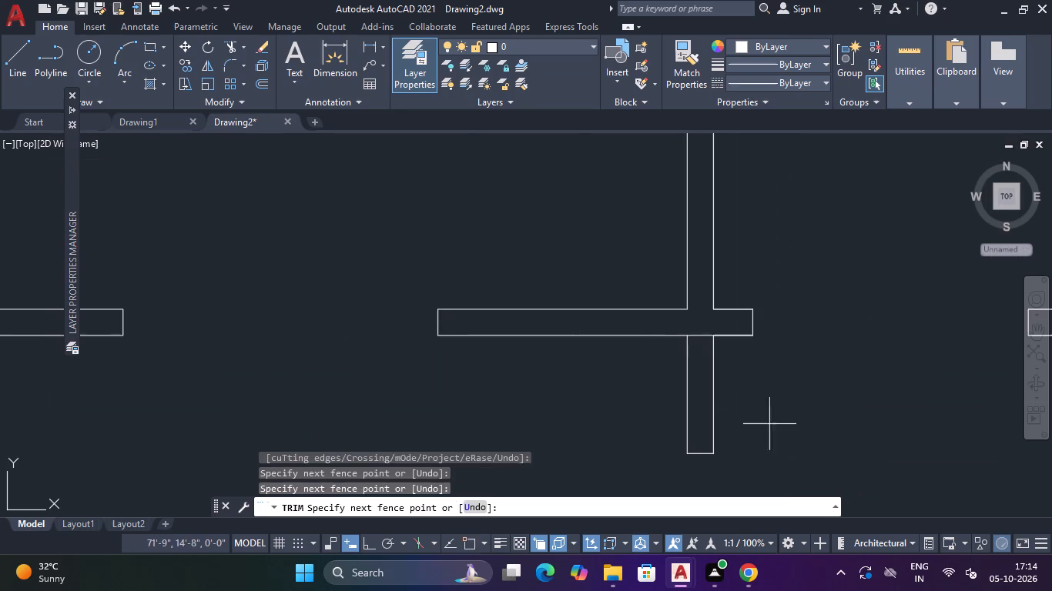
click(658, 425)
click(697, 433)
click(707, 462)
scroll(715, 437, down, 3)
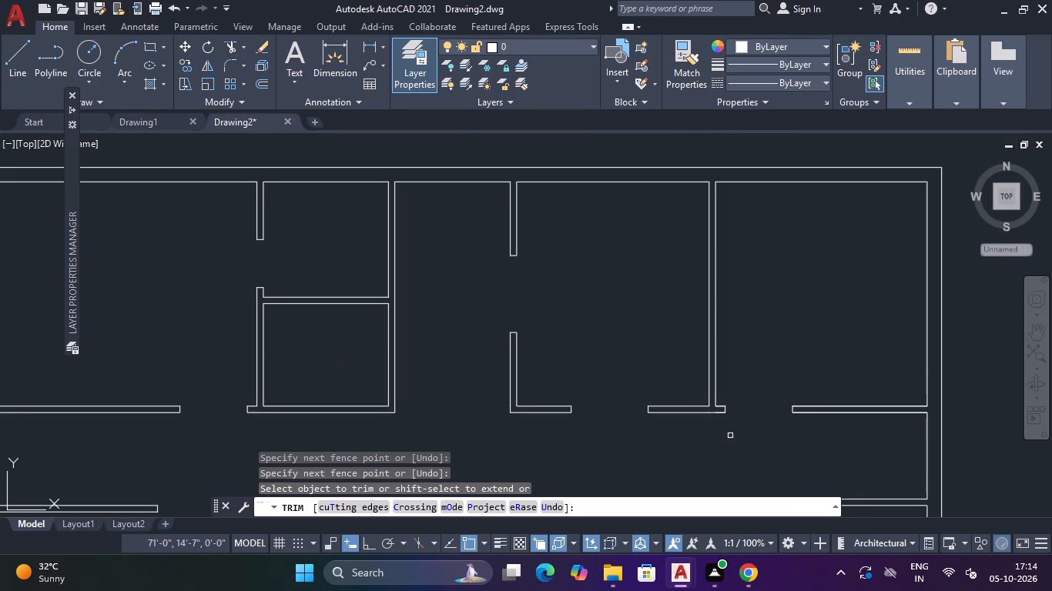
middle_drag(742, 433, 742, 358)
key(Escape)
key(Escape)
Move the rectangular stub at the corridor's south partition about 6" southeast, placing its southwest corner on the fourth vertical partition's east face.
scroll(742, 376, down, 1)
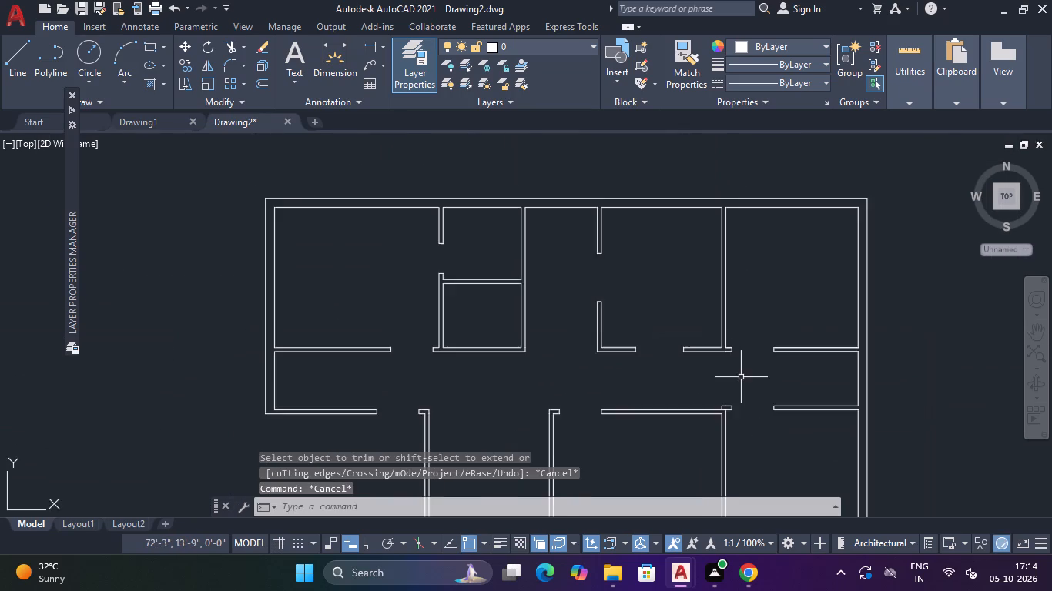
middle_drag(741, 377, 745, 313)
scroll(745, 329, up, 2)
click(739, 342)
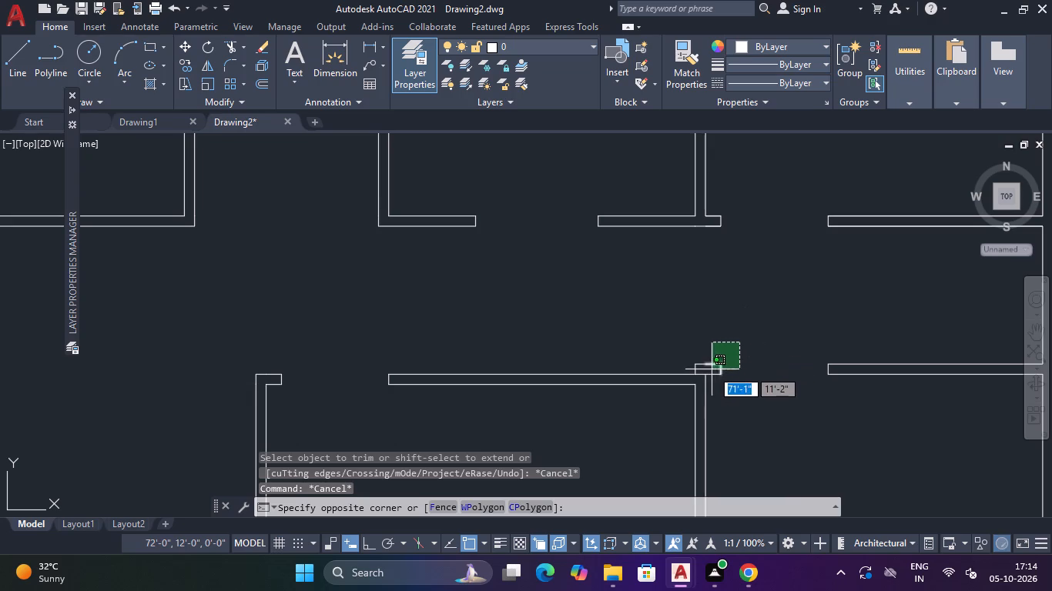
click(691, 369)
scroll(707, 371, up, 5)
click(722, 383)
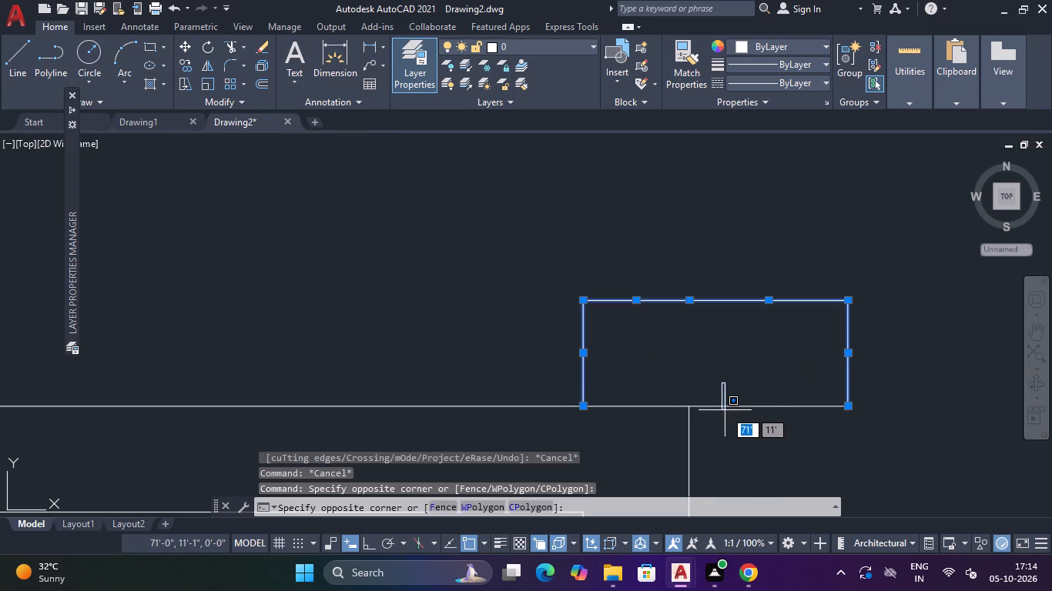
click(725, 412)
click(757, 389)
click(736, 412)
drag(660, 379, 658, 386)
click(638, 415)
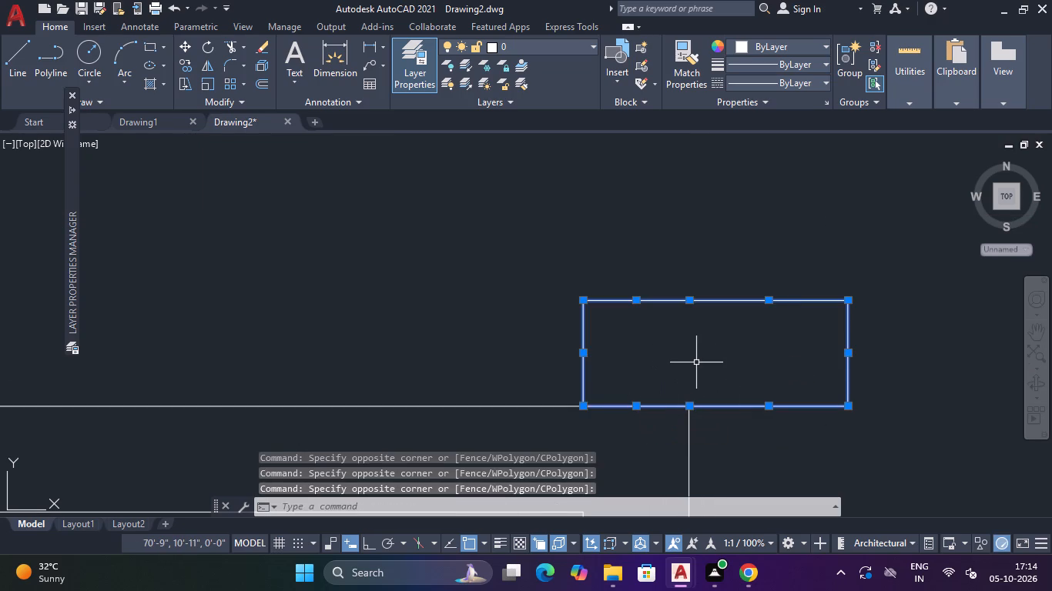
text(M)
key(space)
click(586, 411)
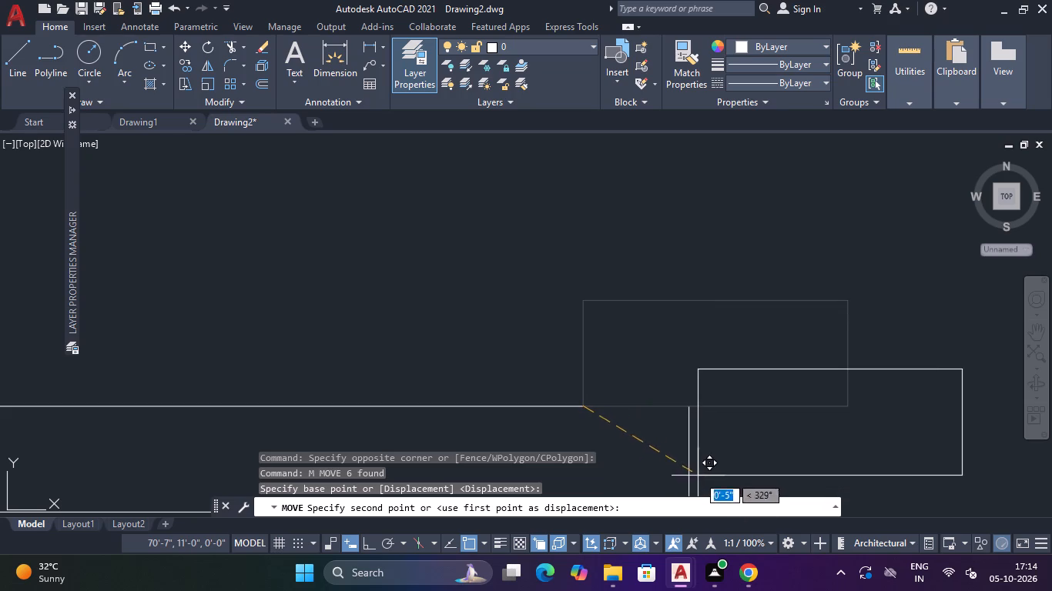
middle_drag(699, 475, 705, 389)
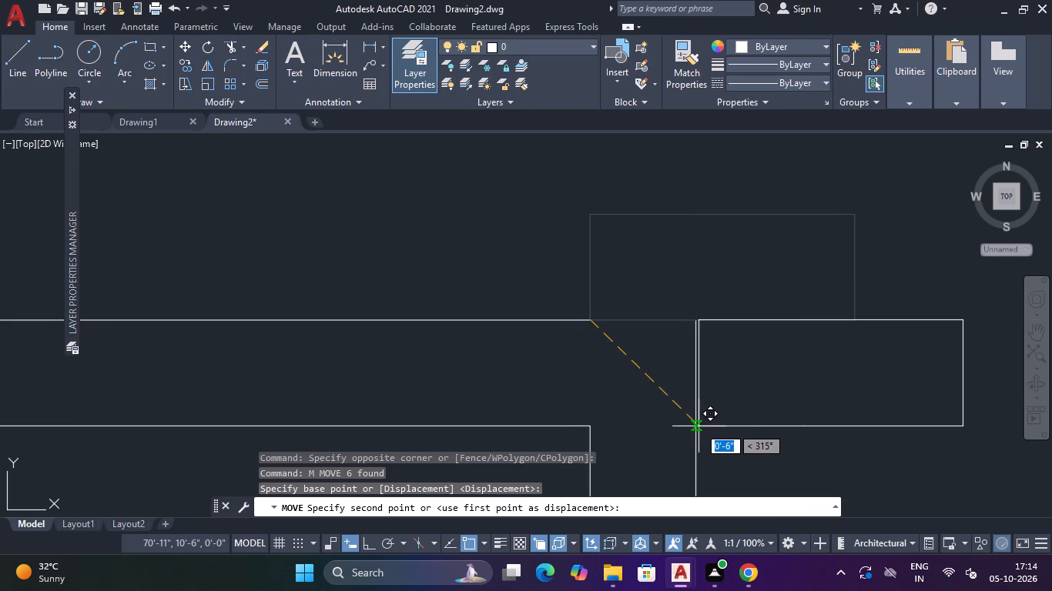
click(696, 428)
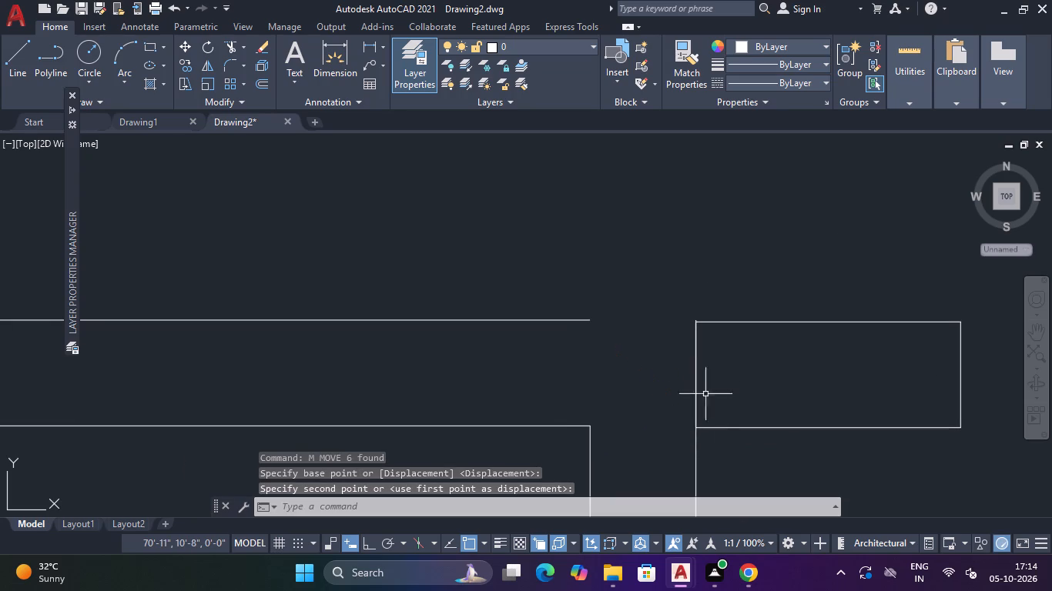
Draw a 4" line bridging the gap between the corridor's south partition north face and the rectangular stub's northwest corner.
text(L)
key(space)
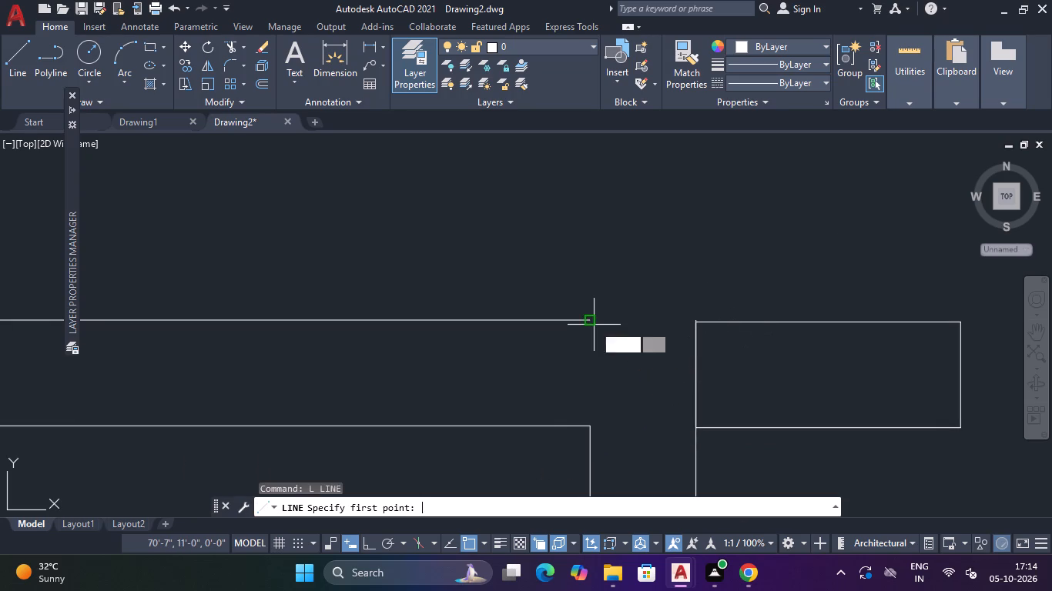
click(593, 319)
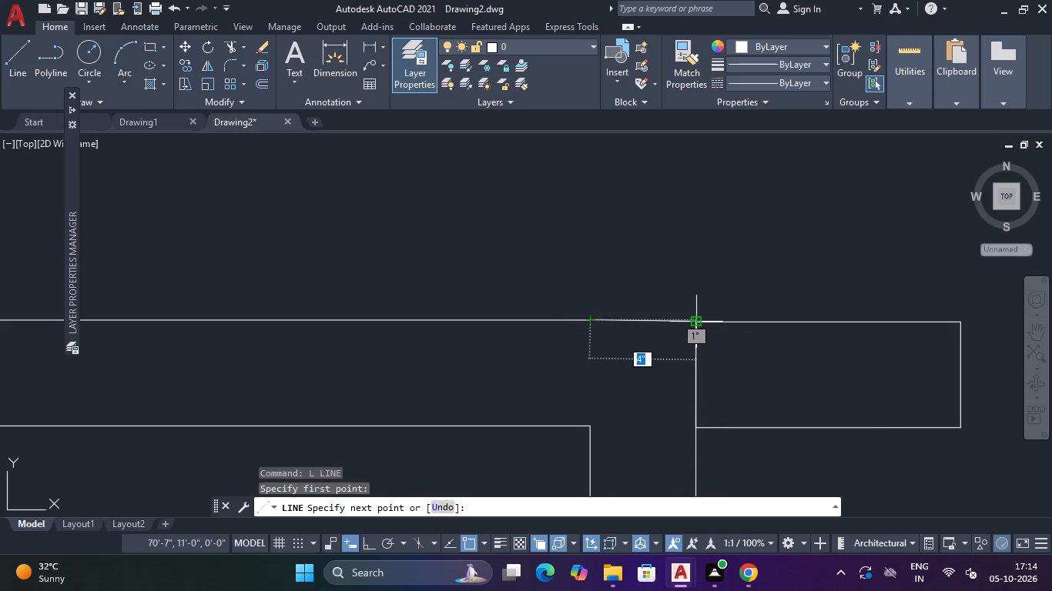
scroll(693, 321, up, 4)
click(713, 314)
scroll(713, 317, down, 3)
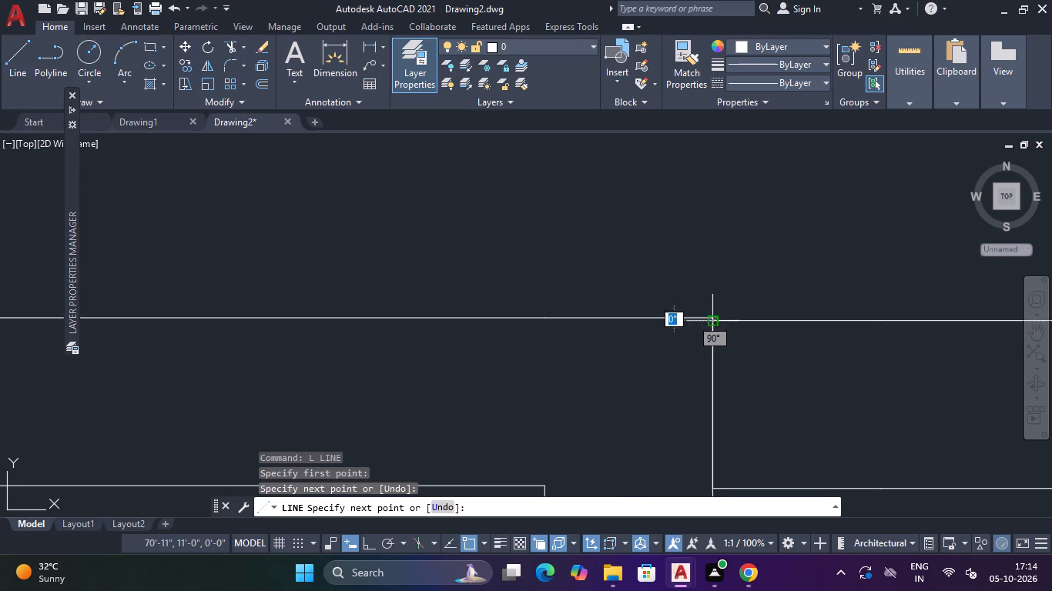
key(Escape)
Move the corridor's south partition segment east of the last opening 4" south, level with the stub across the opening.
scroll(682, 356, down, 3)
scroll(810, 396, down, 2)
middle_drag(825, 411, 554, 357)
scroll(589, 344, down, 1)
middle_drag(591, 347, 581, 347)
click(588, 316)
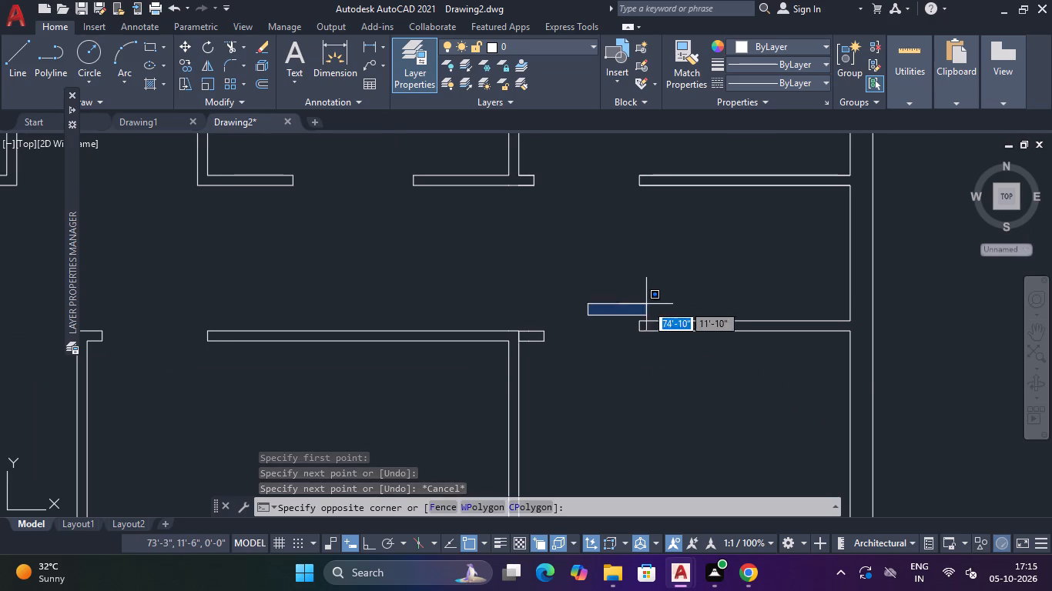
click(851, 352)
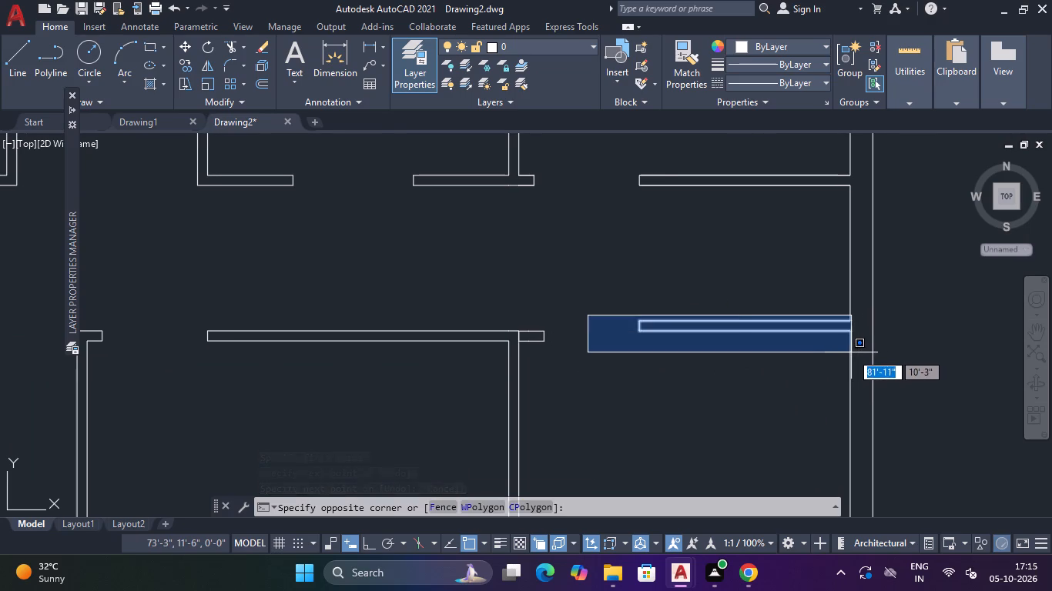
text(M)
key(space)
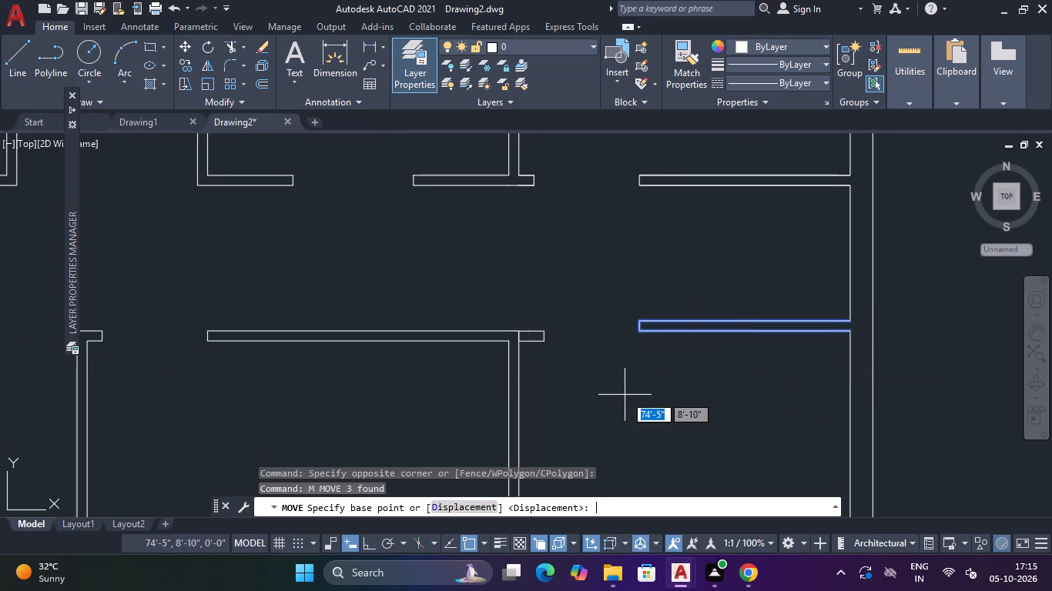
click(635, 320)
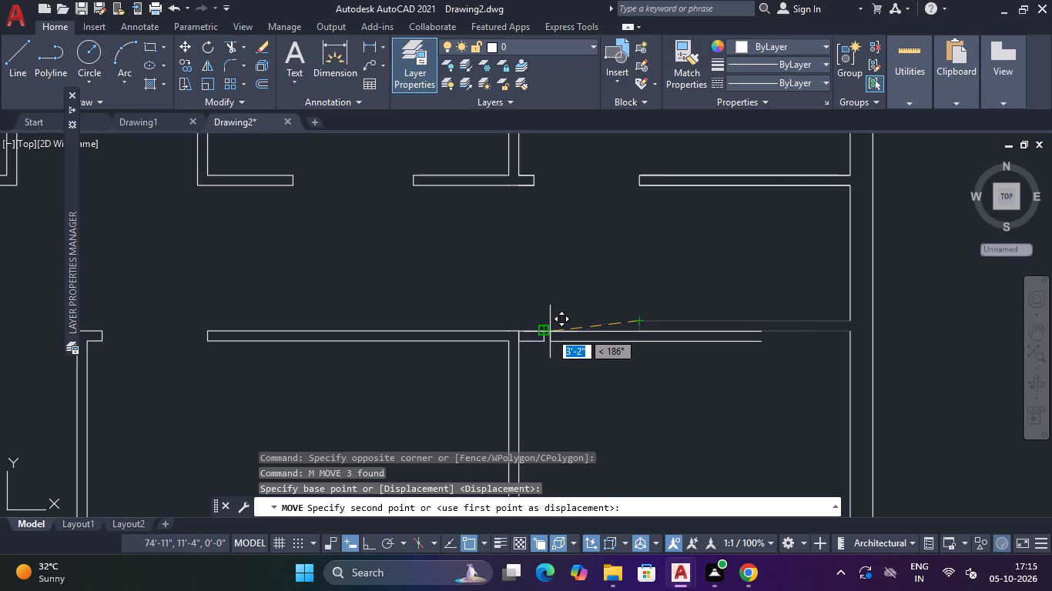
click(638, 331)
key(Escape)
key(Escape)
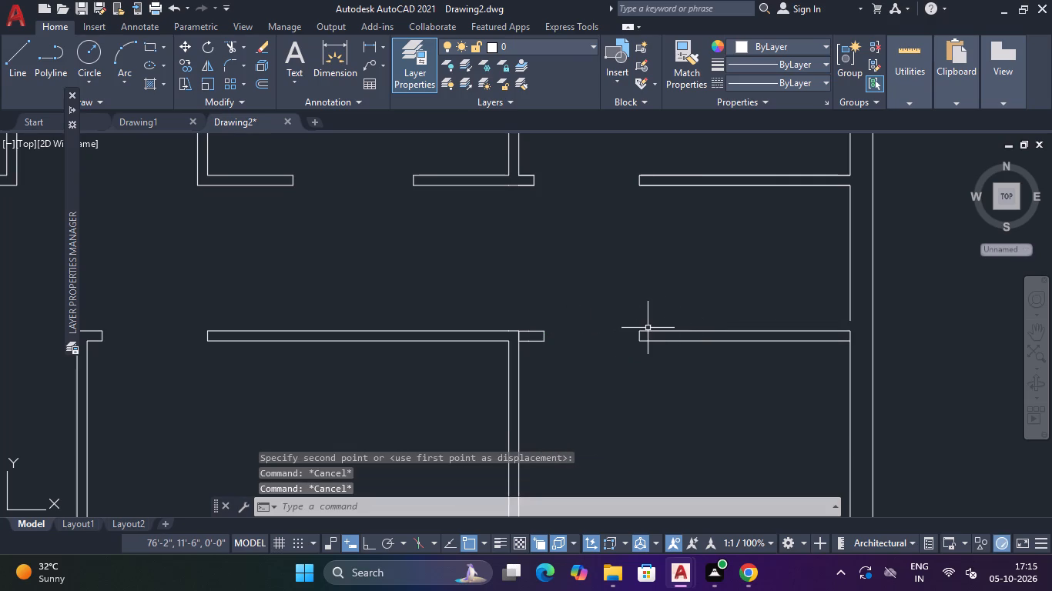
Draw a 4" line closing the gap in the east outer wall's inner face above the moved partition segment.
middle_drag(647, 328, 592, 365)
scroll(731, 342, up, 2)
key(l)
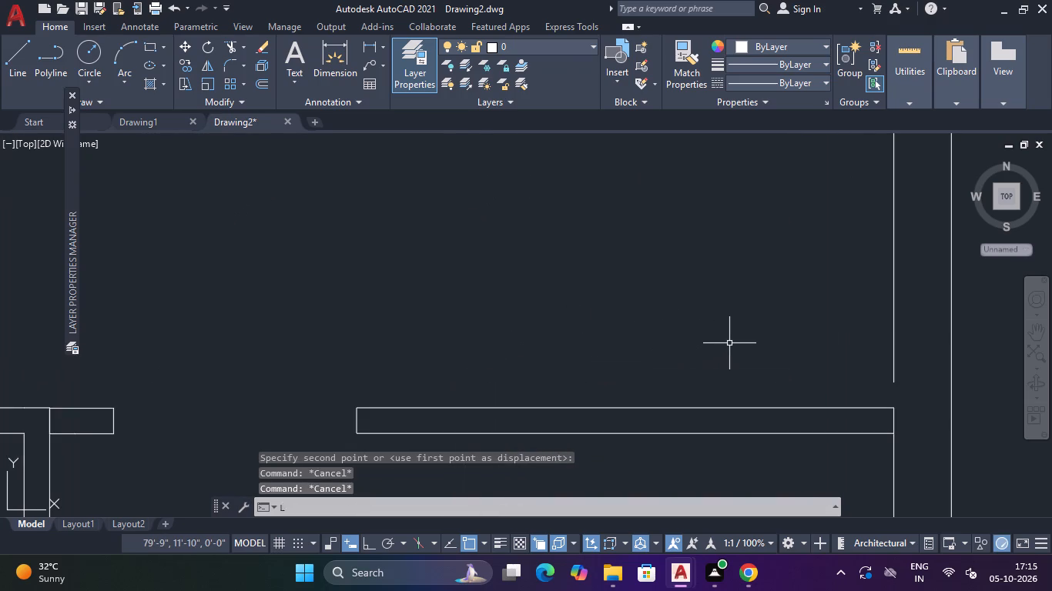
key(space)
click(891, 384)
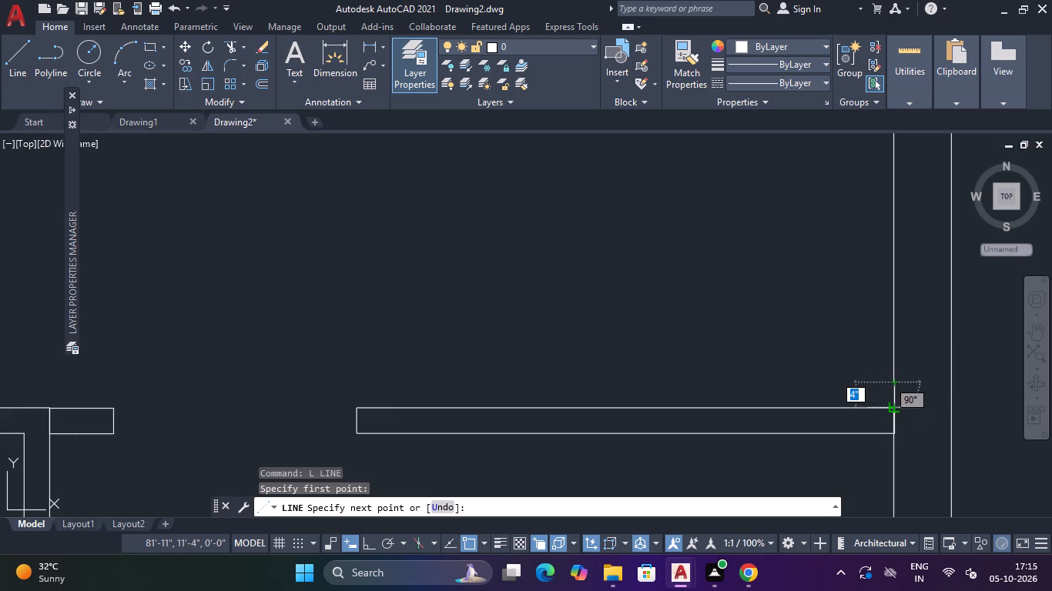
click(891, 409)
key(Escape)
Trim away the line separating the short east stub from the corridor's south partition at the fourth vertical partition.
middle_drag(660, 347, 965, 292)
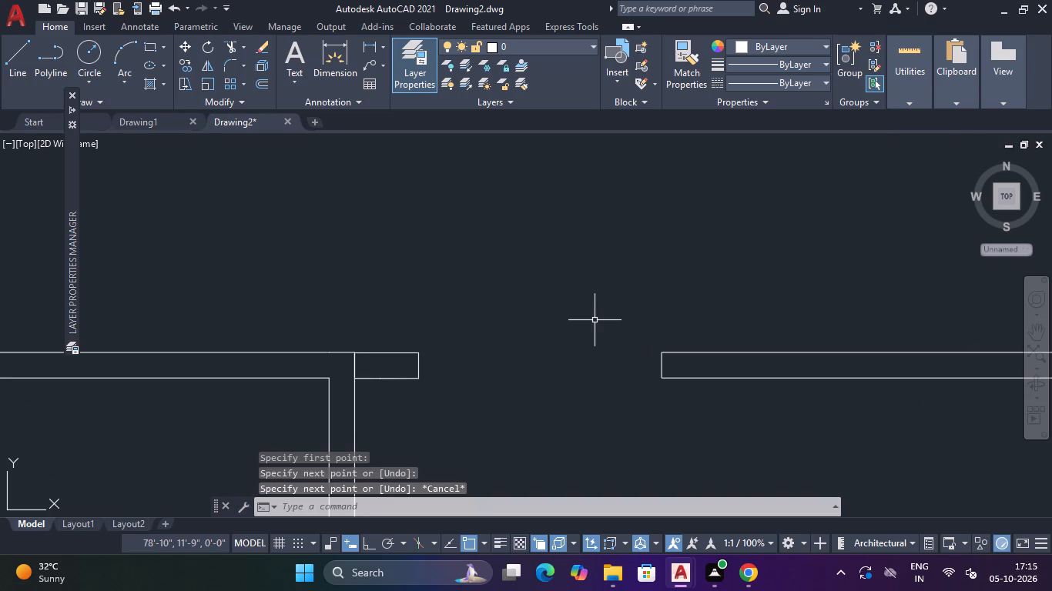
text(TR)
key(space)
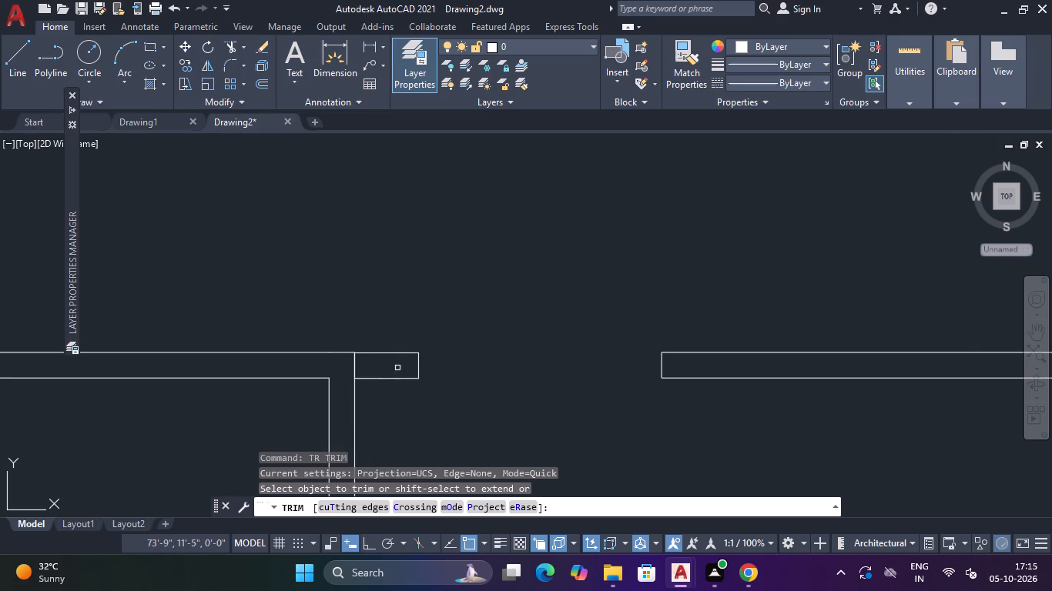
click(373, 364)
click(343, 366)
scroll(402, 362, down, 4)
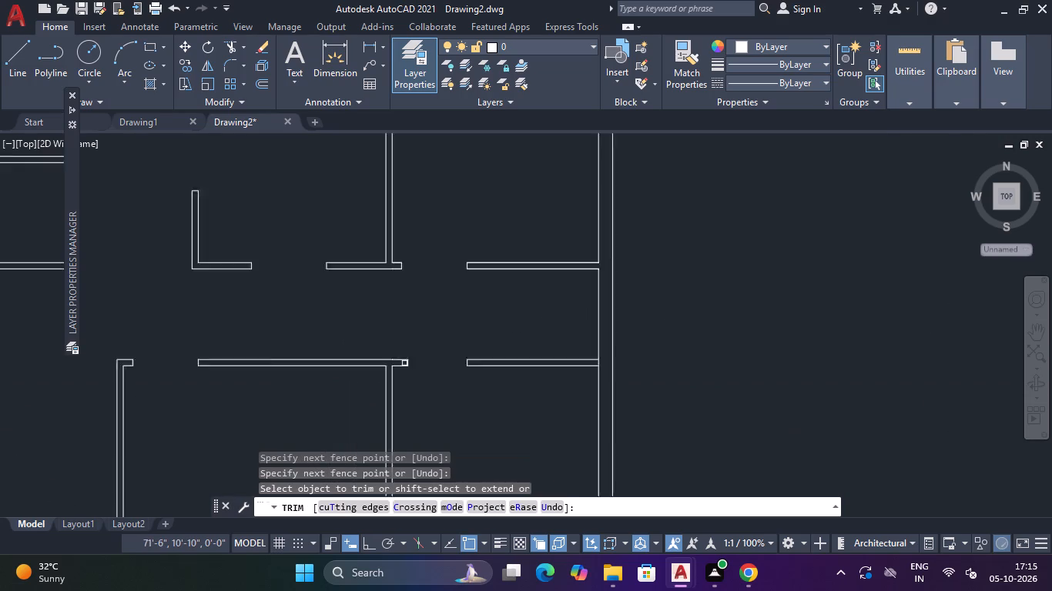
scroll(395, 356, up, 3)
key(Escape)
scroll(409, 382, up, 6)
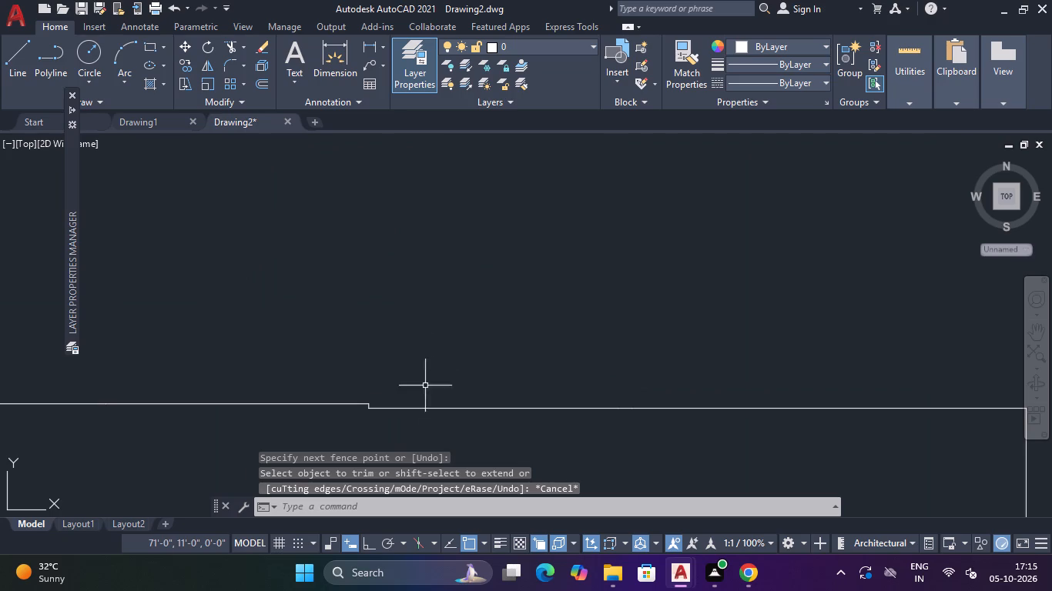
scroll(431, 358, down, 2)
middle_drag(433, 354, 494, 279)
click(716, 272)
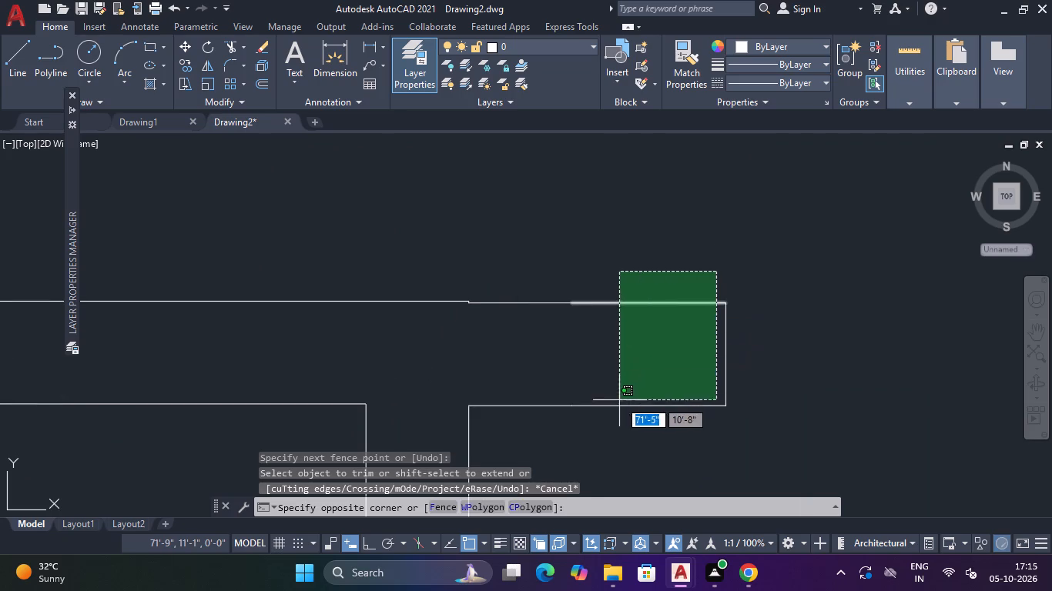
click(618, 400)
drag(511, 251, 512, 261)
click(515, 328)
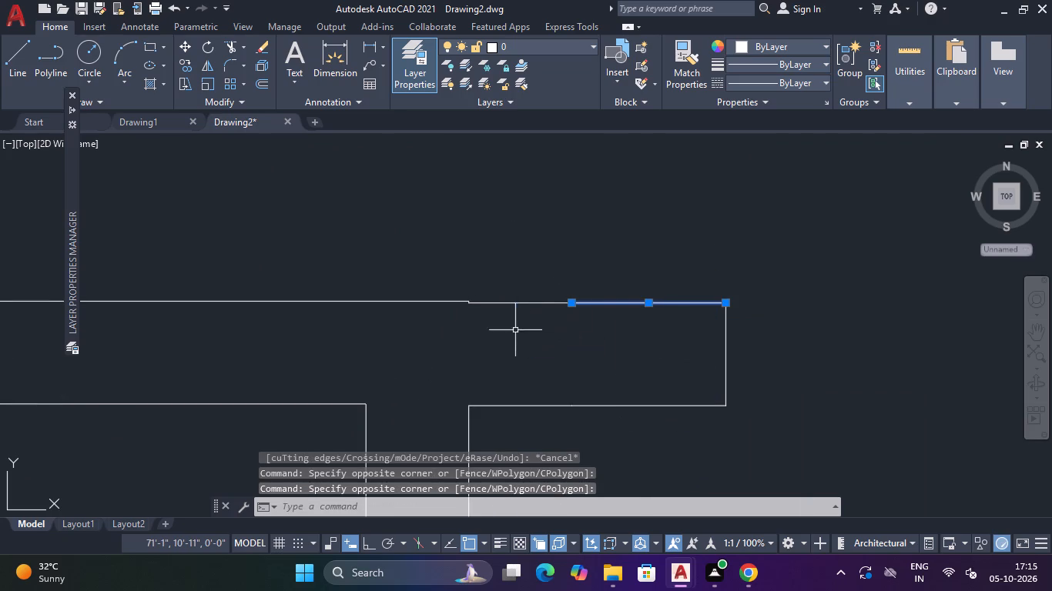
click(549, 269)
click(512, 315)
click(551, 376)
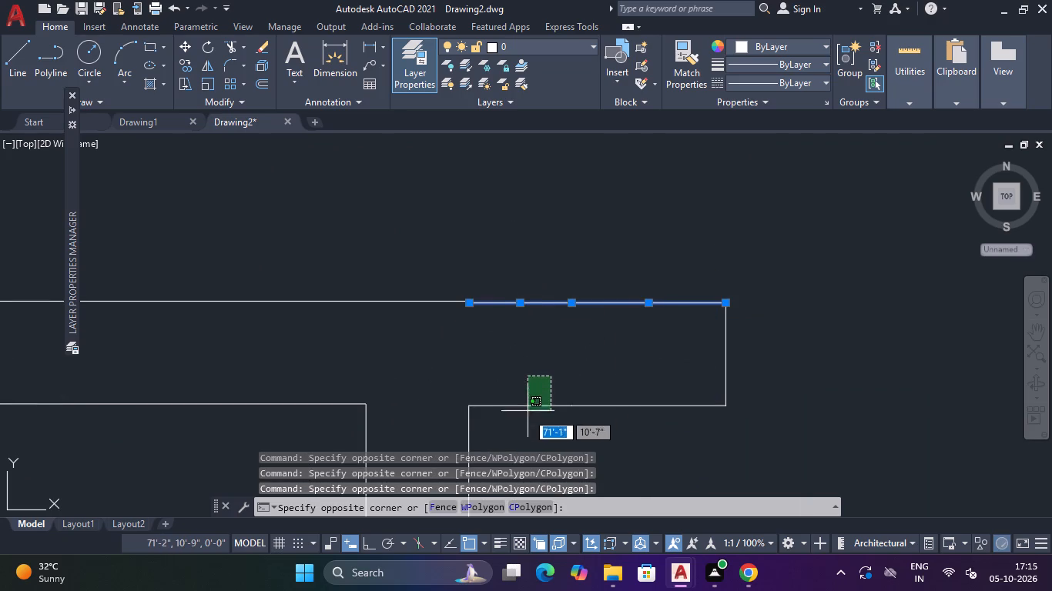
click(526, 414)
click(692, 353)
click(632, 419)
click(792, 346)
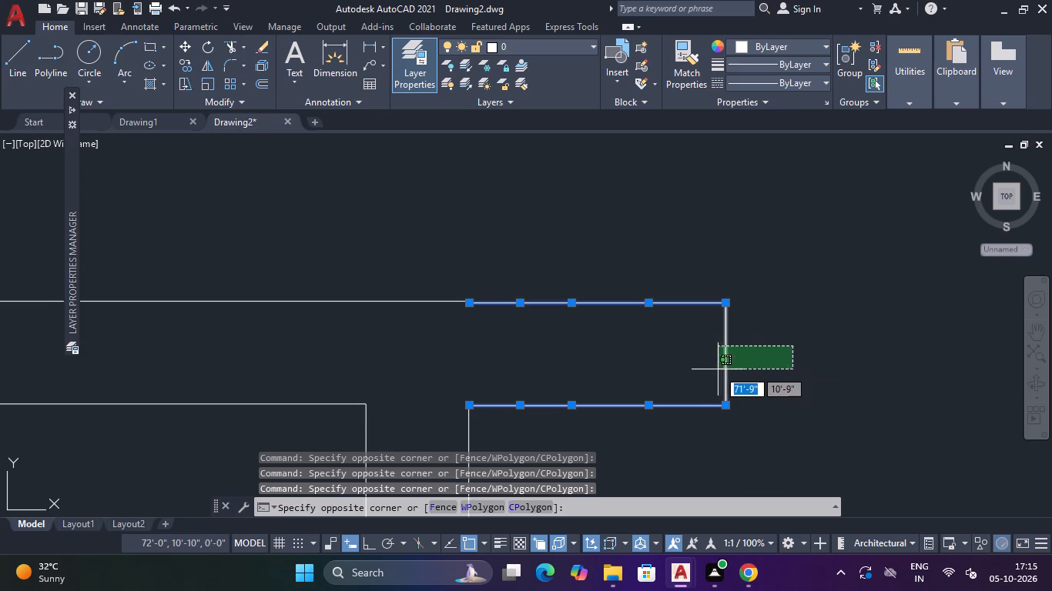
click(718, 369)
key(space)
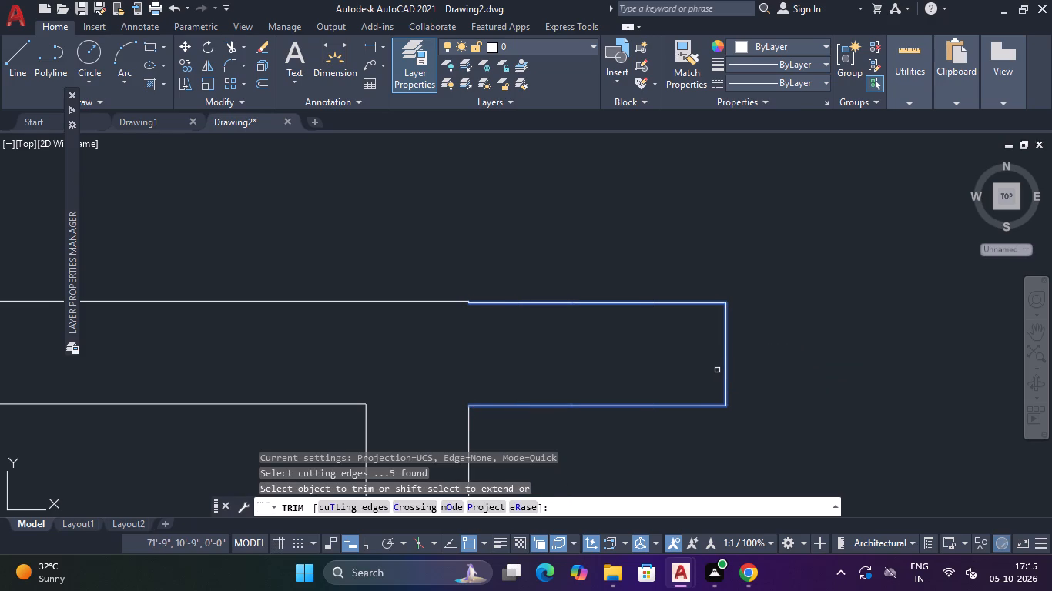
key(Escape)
Move the short east stub's outline slightly north so its northwest corner meets the south partition's north face.
click(754, 278)
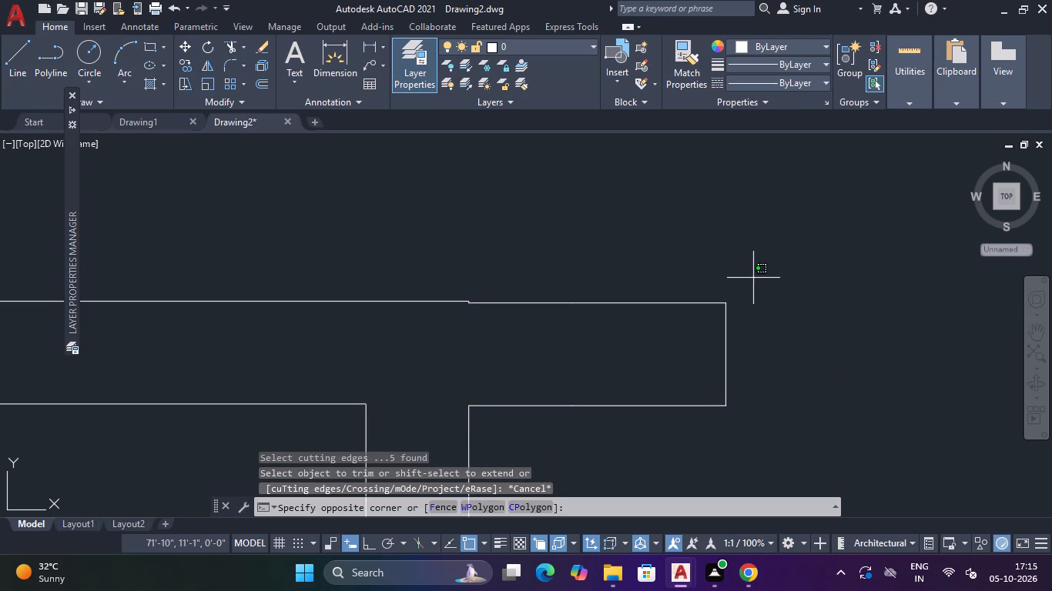
click(527, 465)
text(M)
key(space)
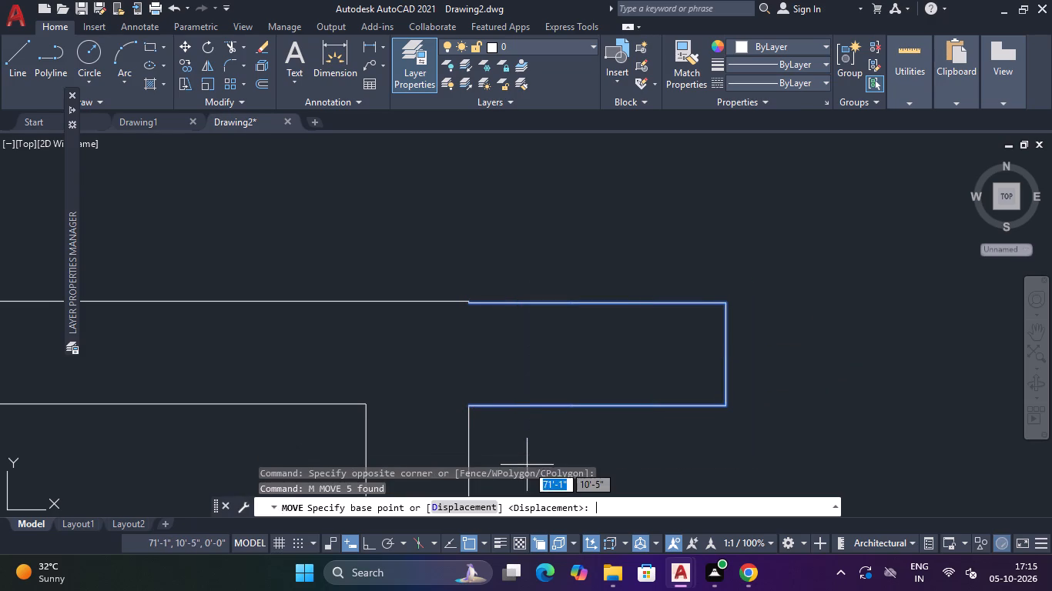
scroll(471, 304, up, 5)
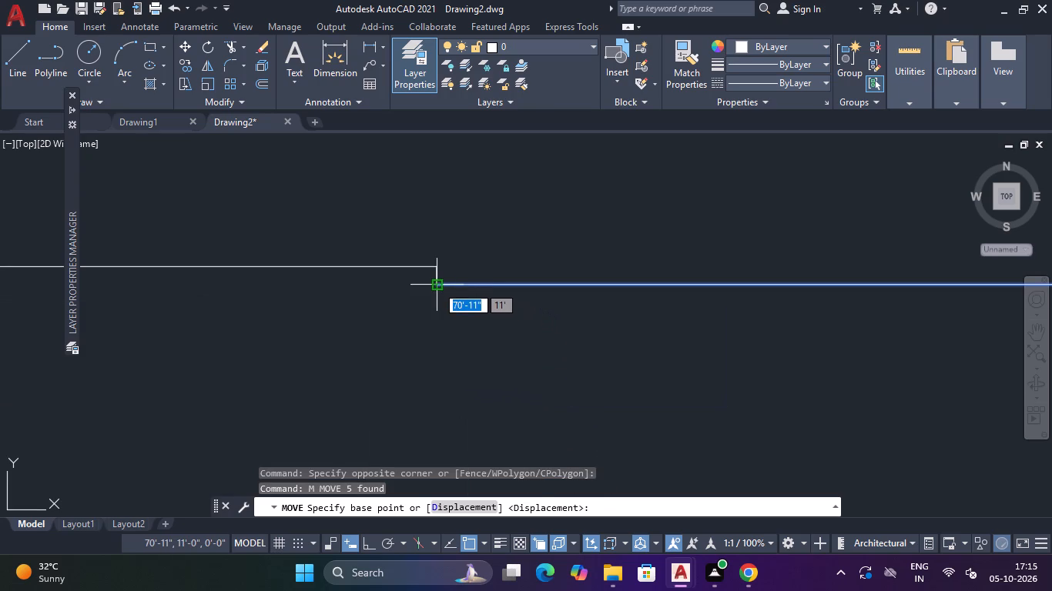
click(437, 285)
click(431, 265)
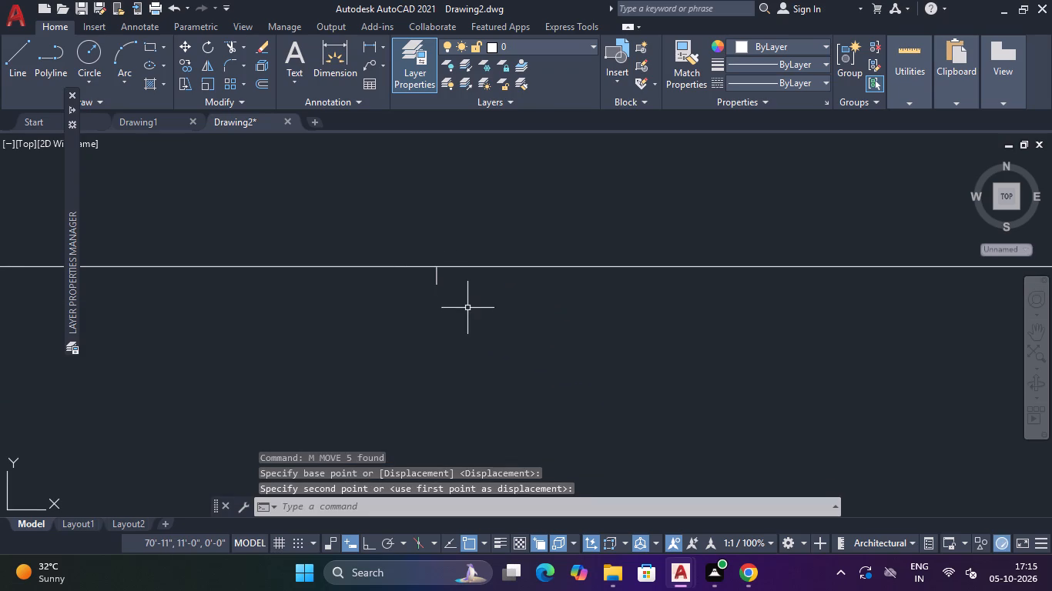
key(Escape)
Trim away the tiny vertical leftover below the south partition's north face at the stub junction.
text(TR)
key(space)
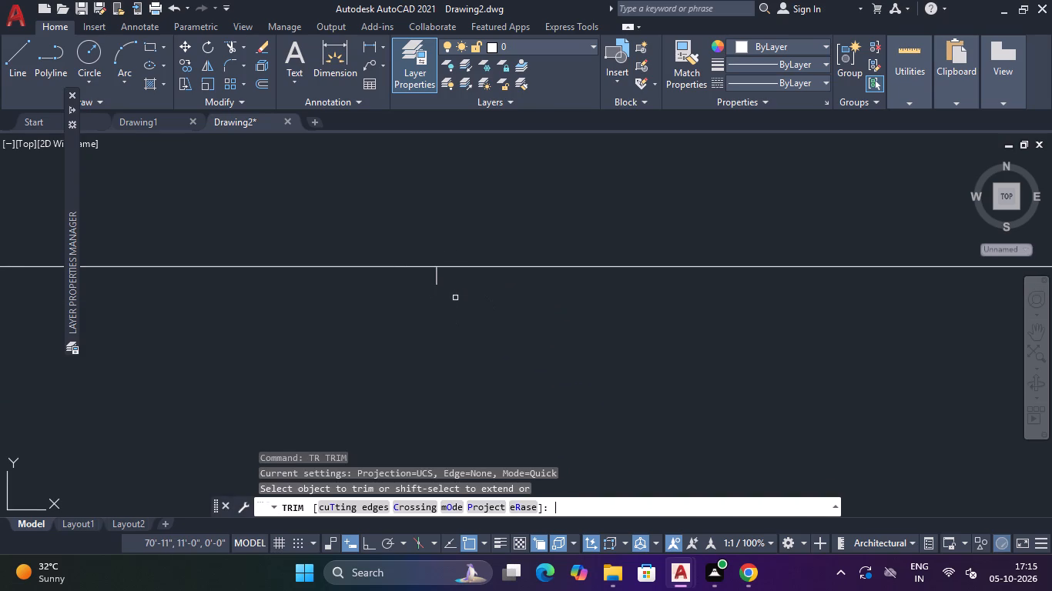
scroll(435, 269, up, 2)
click(439, 286)
click(419, 286)
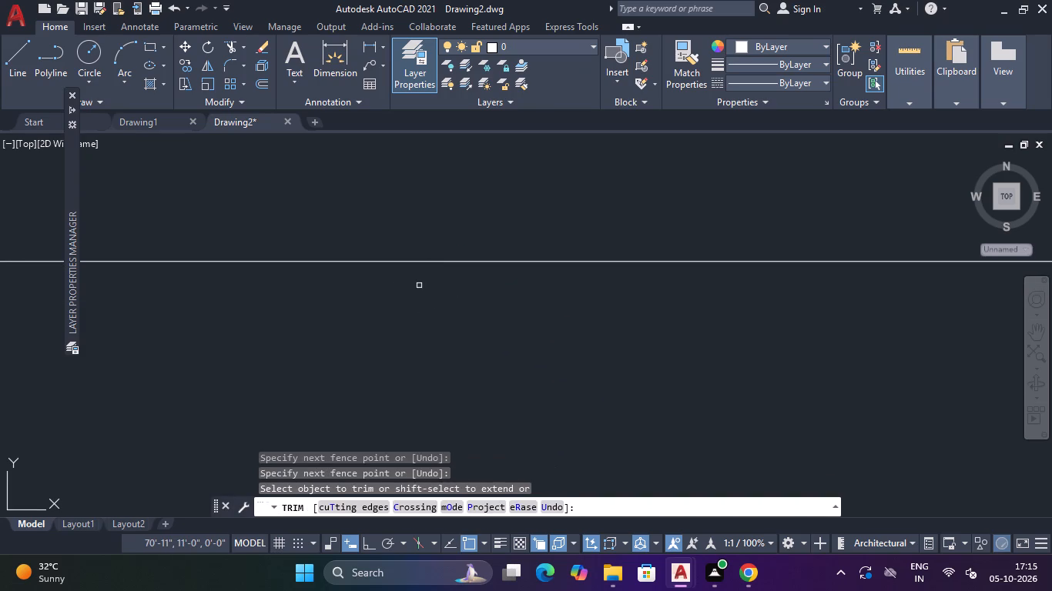
Trim away the east outer wall's inner face between the two faces of the corridor's south partition.
scroll(444, 274, down, 7)
scroll(510, 349, down, 4)
middle_drag(624, 365, 542, 365)
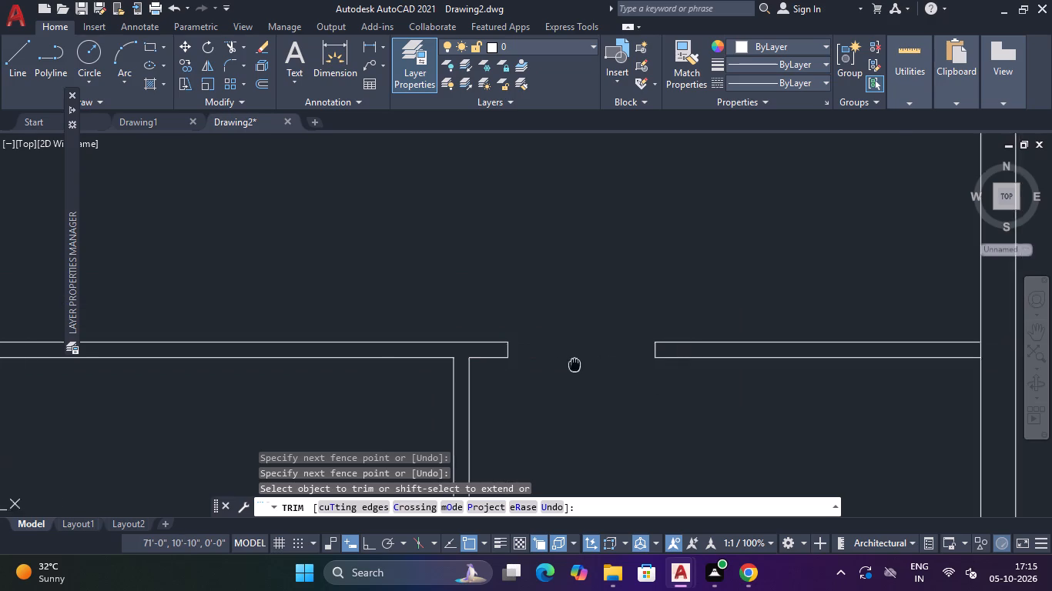
middle_drag(542, 365, 490, 363)
scroll(924, 347, up, 4)
drag(819, 356, 812, 356)
click(571, 356)
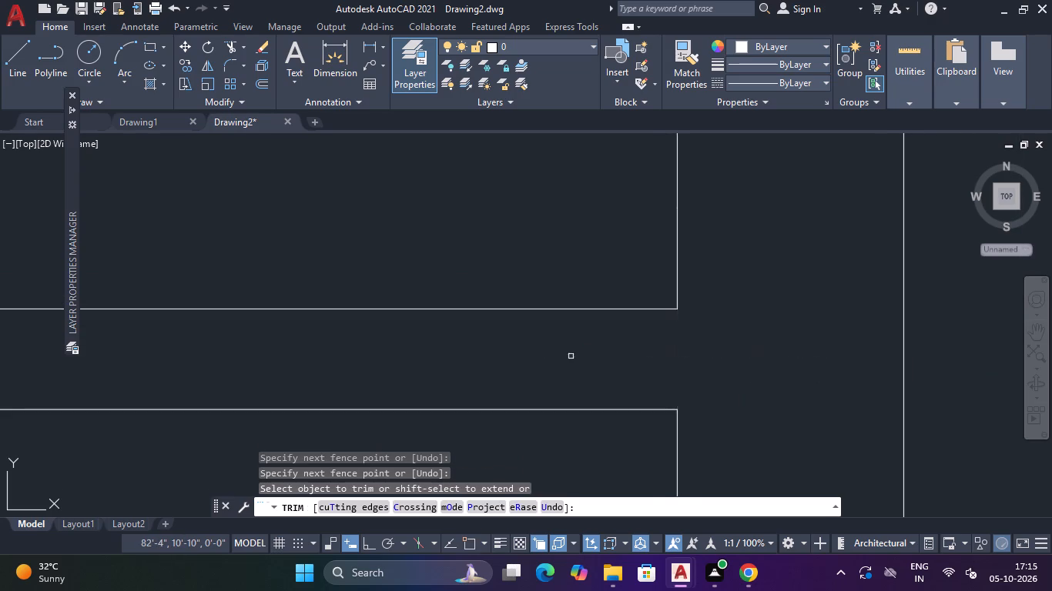
scroll(608, 341, down, 4)
middle_drag(398, 406, 585, 360)
key(Escape)
key(Escape)
Check the rooms south of the corridor and the corridor itself with Quick Measure.
scroll(354, 361, down, 4)
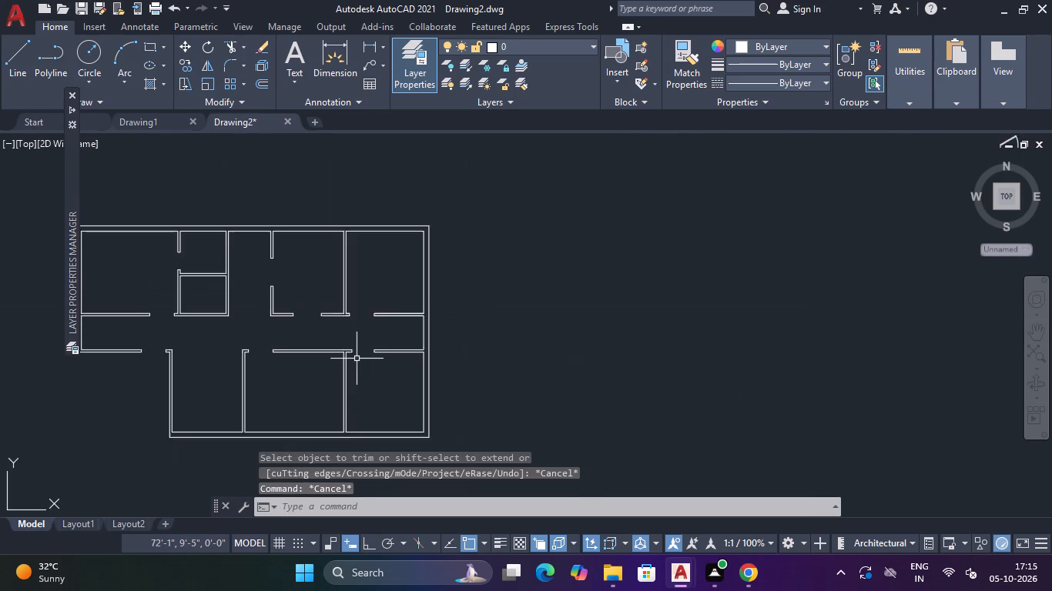
middle_drag(358, 359, 479, 341)
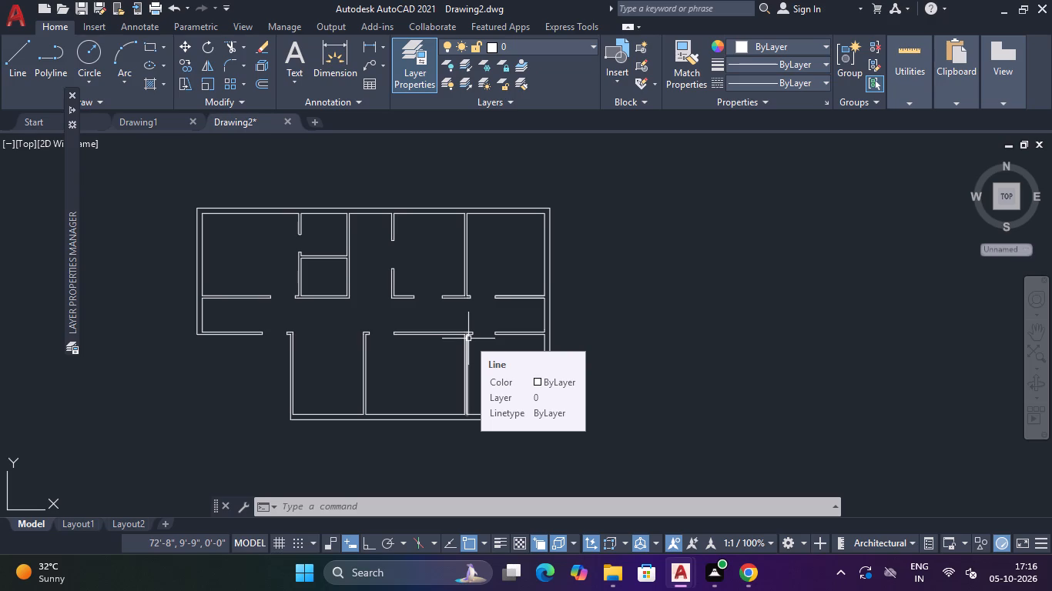
scroll(476, 321, up, 2)
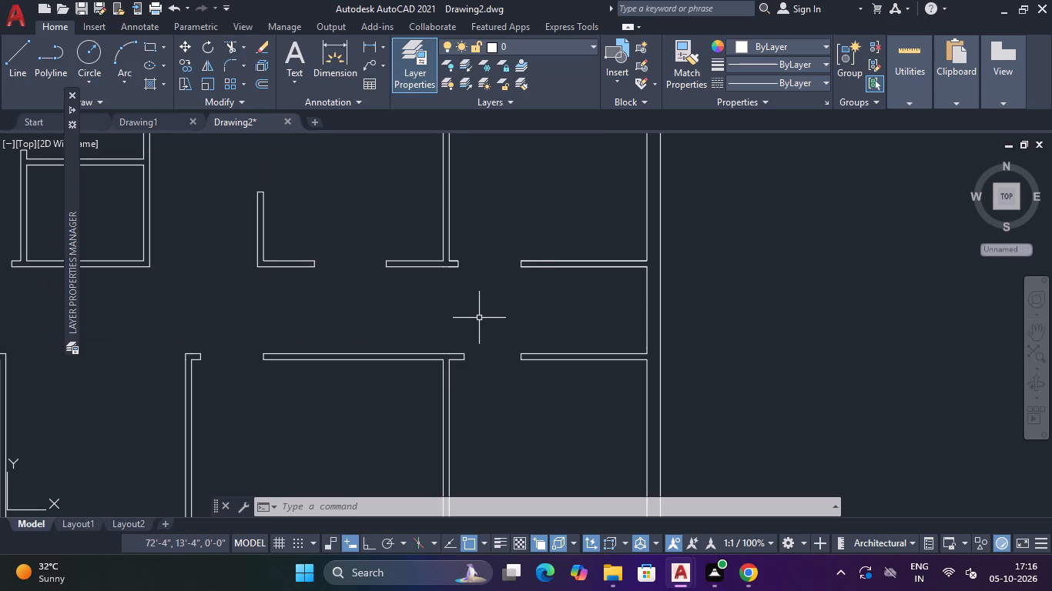
click(897, 57)
click(899, 119)
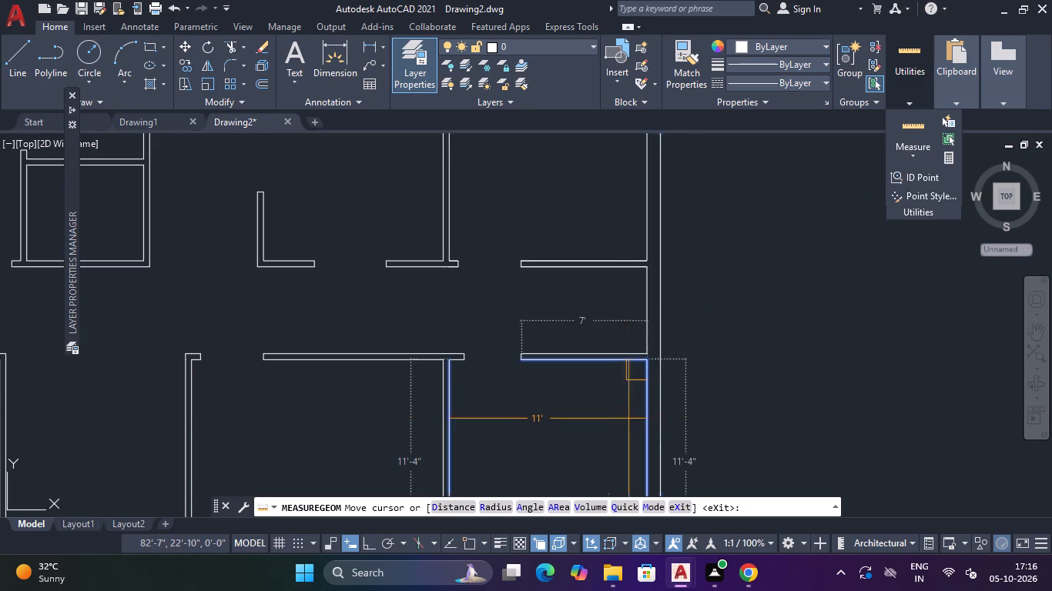
scroll(610, 414, down, 1)
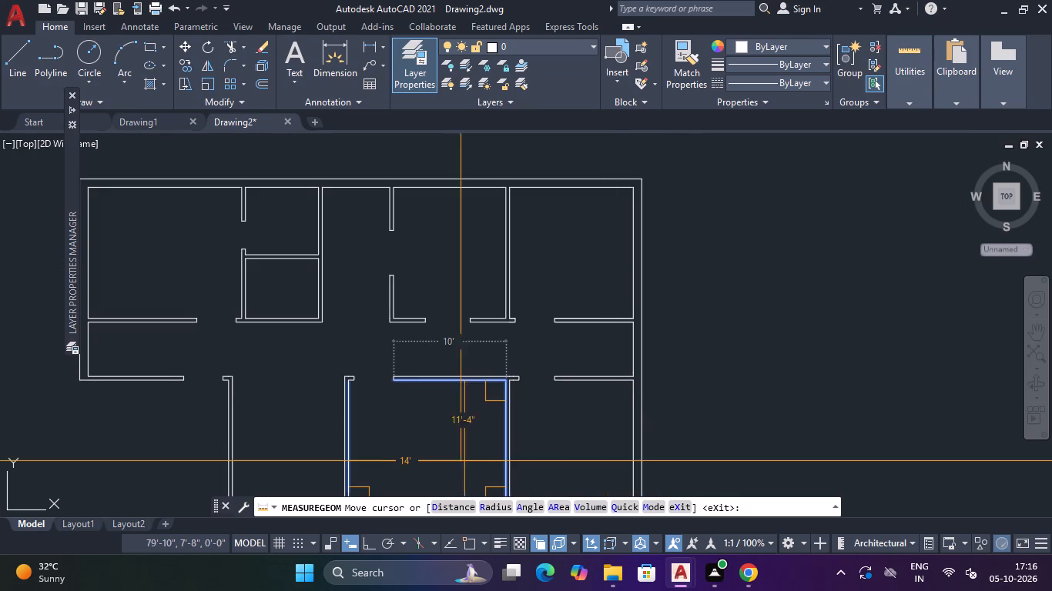
key(Escape)
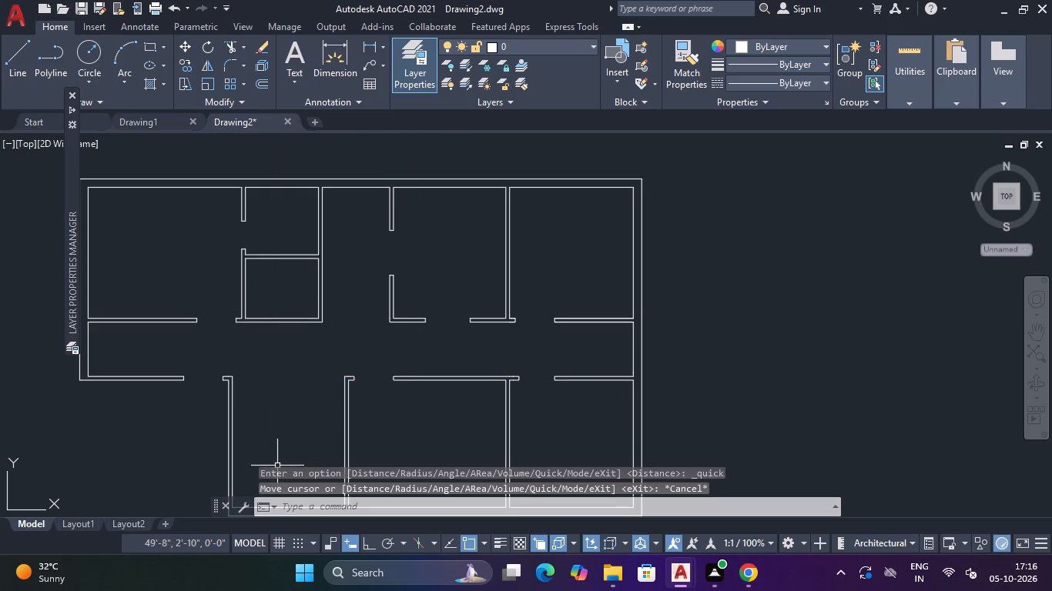
key(space)
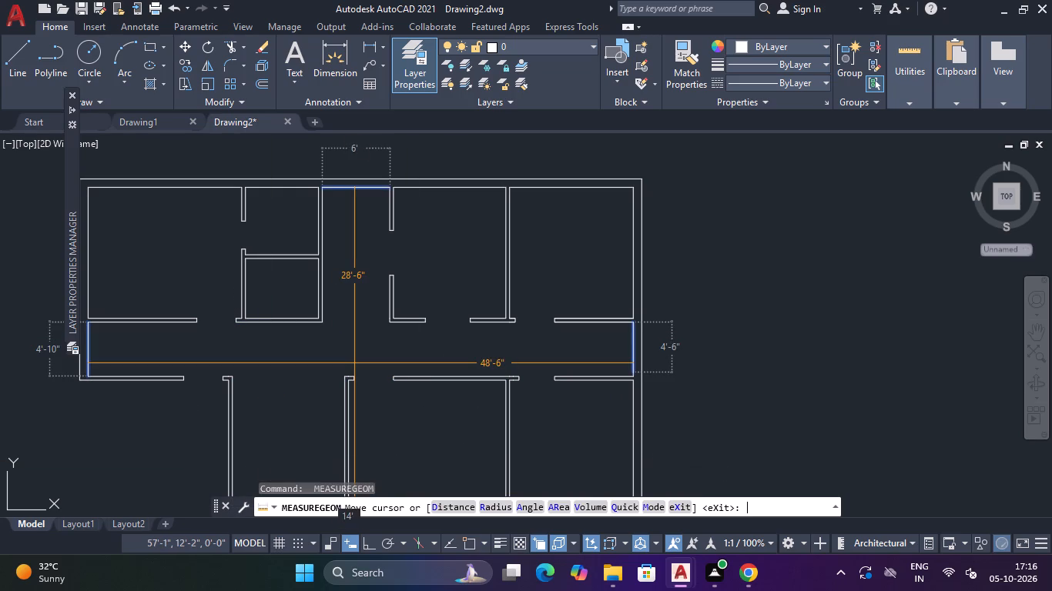
key(Escape)
key(Escape)
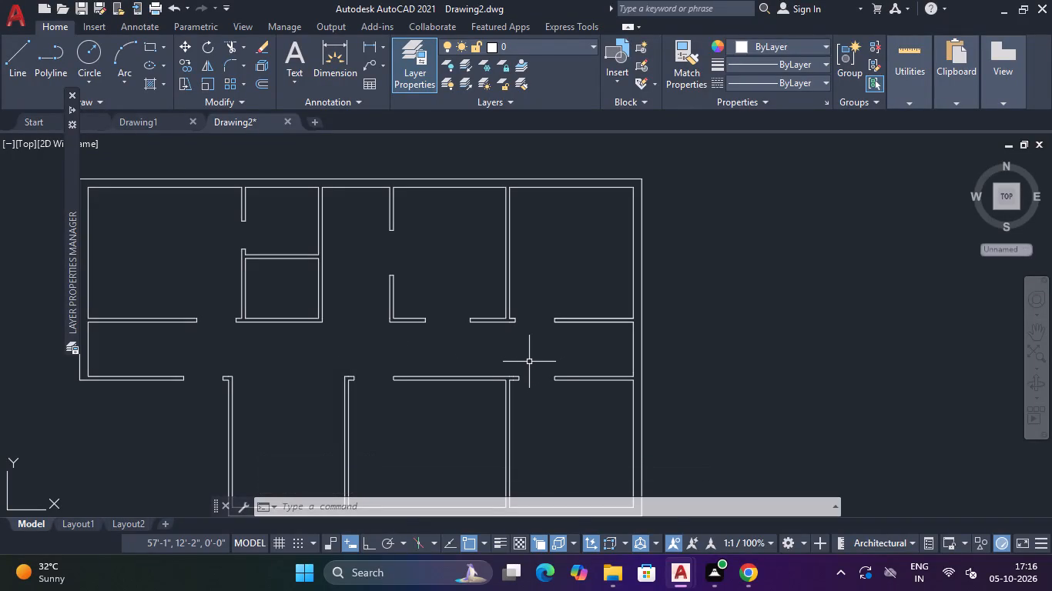
Draw a 6" by 4" wall stub projecting north from the west end of the corridor's southeast partition.
text(L)
key(space)
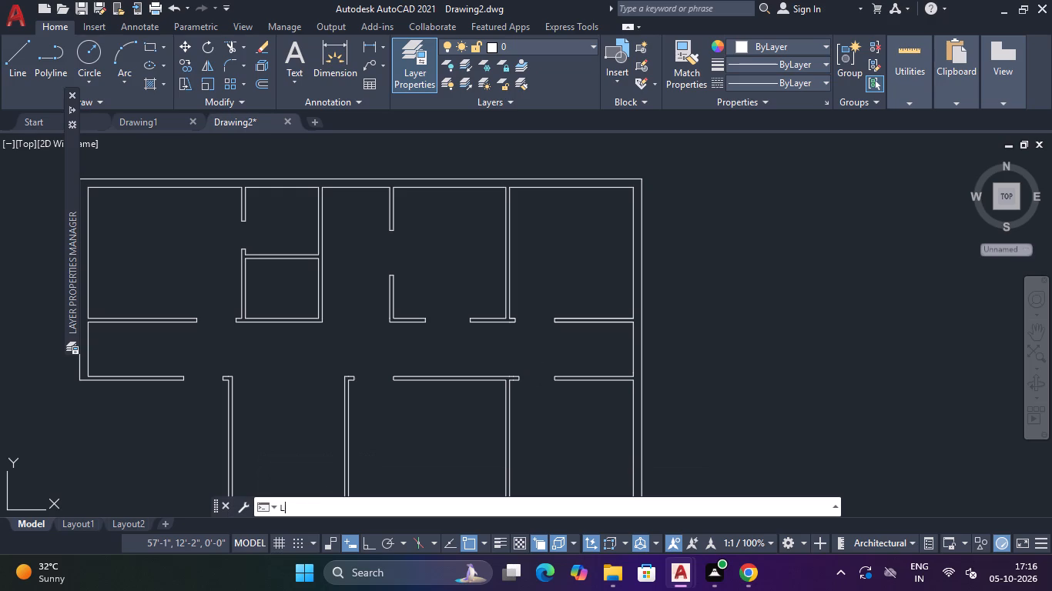
scroll(542, 410, up, 4)
middle_drag(563, 249, 562, 481)
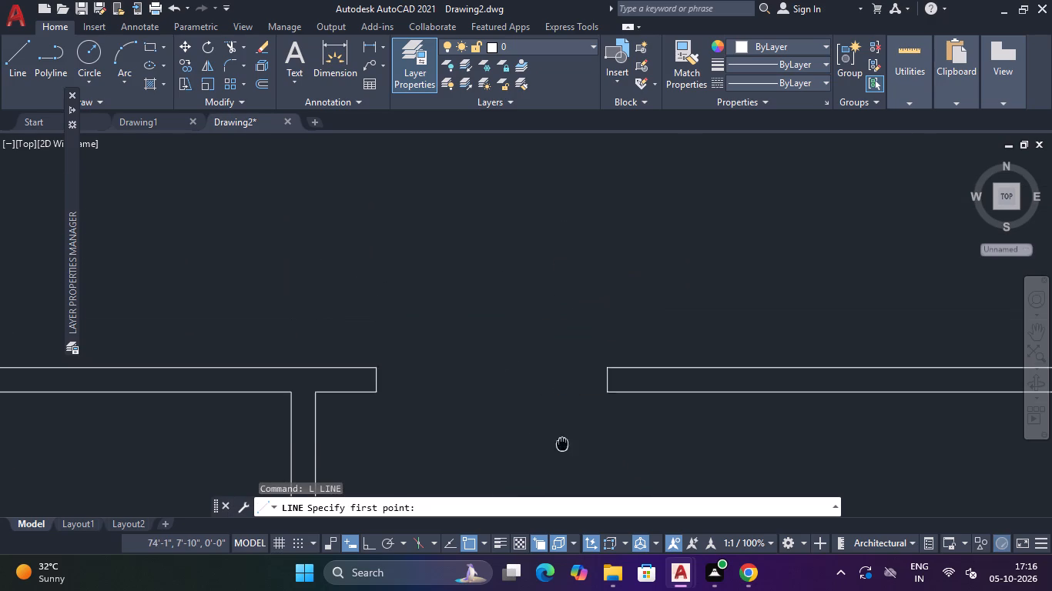
middle_drag(562, 481, 562, 486)
click(605, 420)
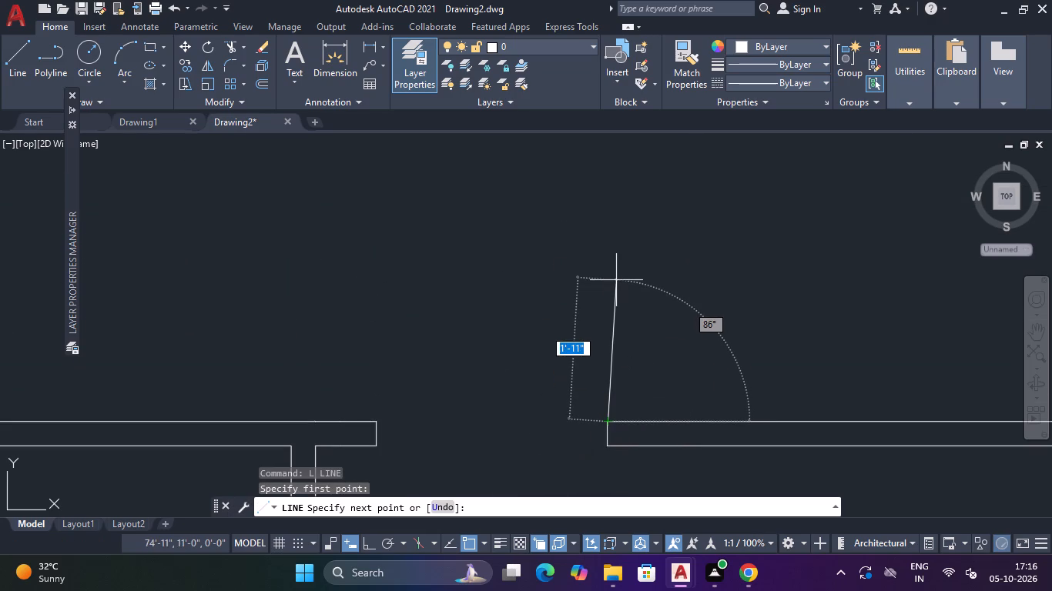
key(F8)
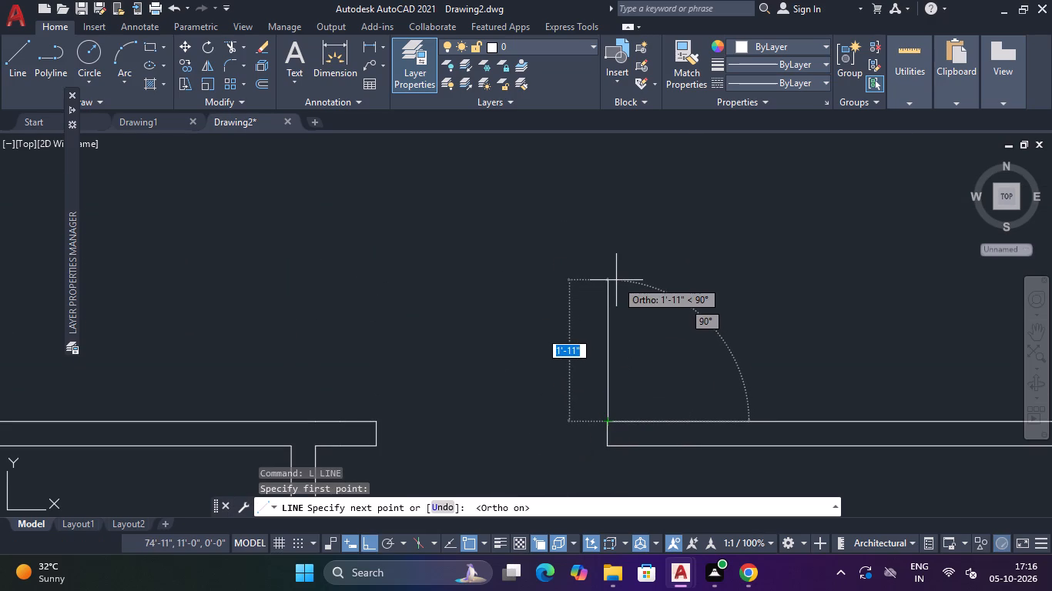
text(6")
key(Return)
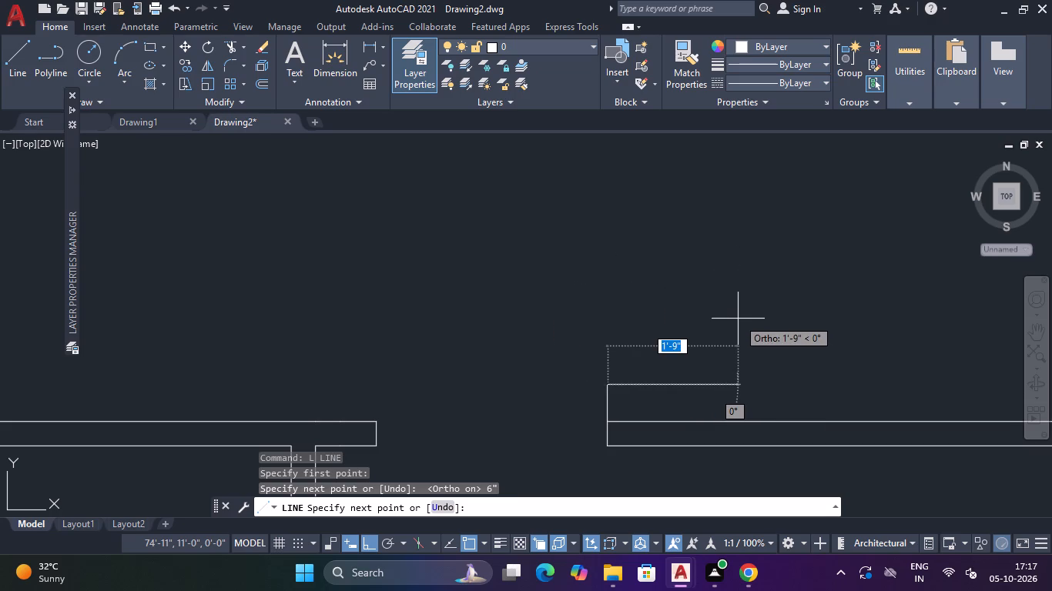
text(4")
key(Return)
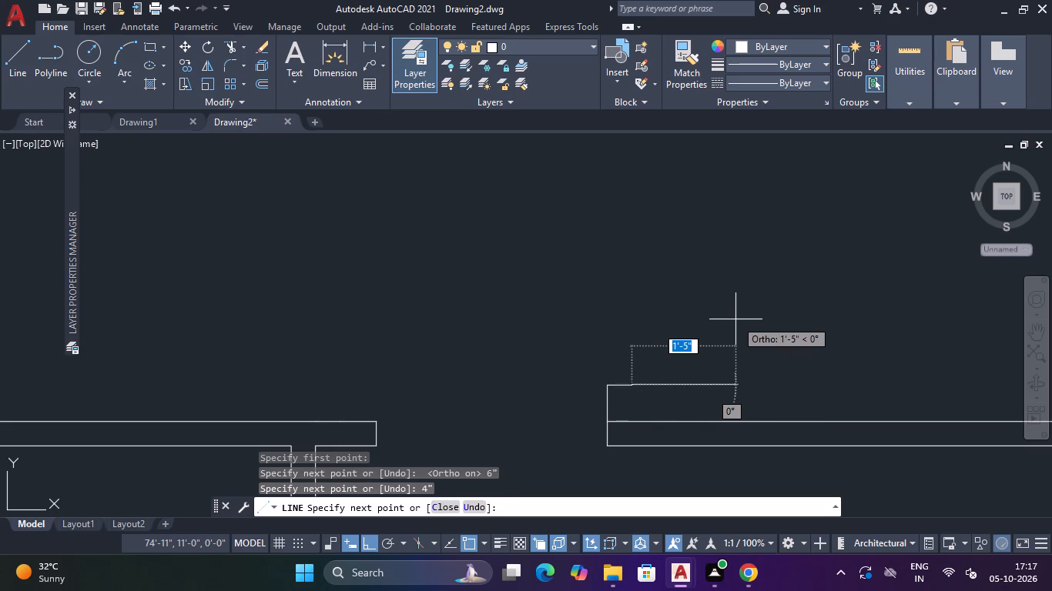
click(634, 419)
key(Escape)
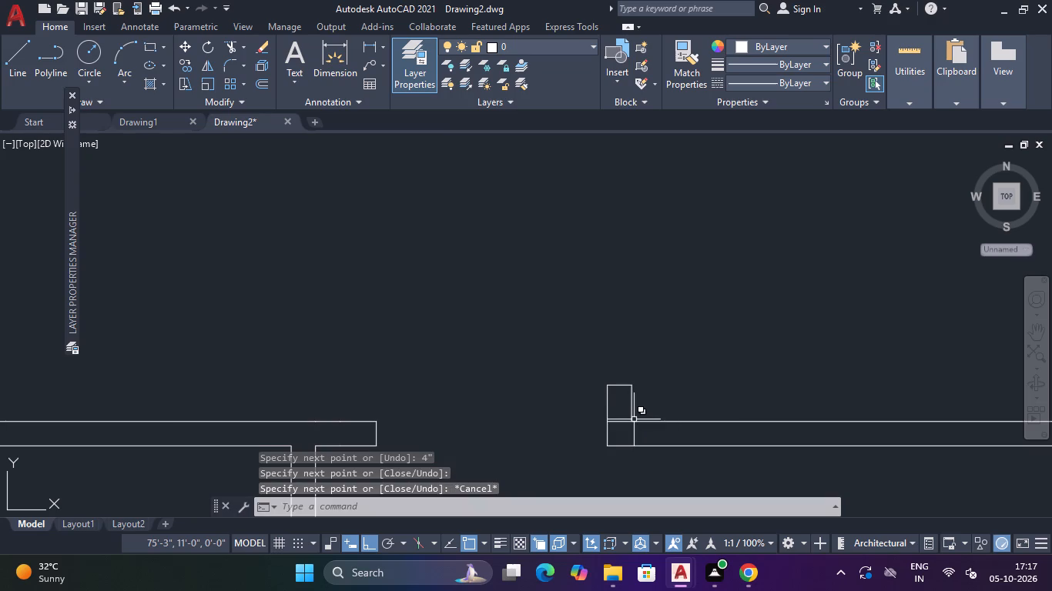
key(Escape)
key(Escape)
scroll(659, 356, down, 3)
middle_drag(660, 355, 656, 386)
scroll(656, 386, up, 2)
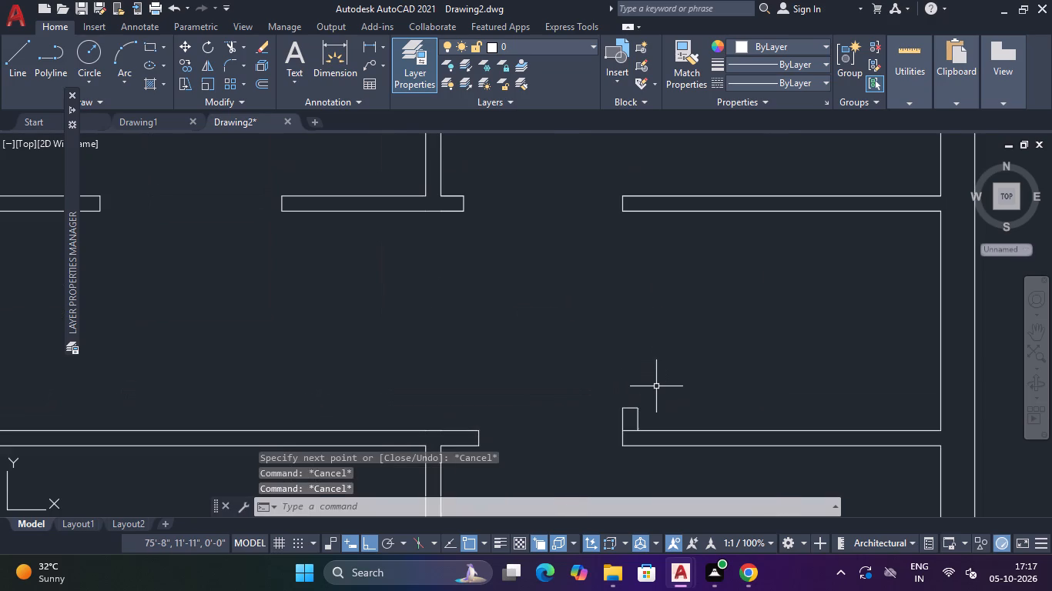
key(space)
key(Escape)
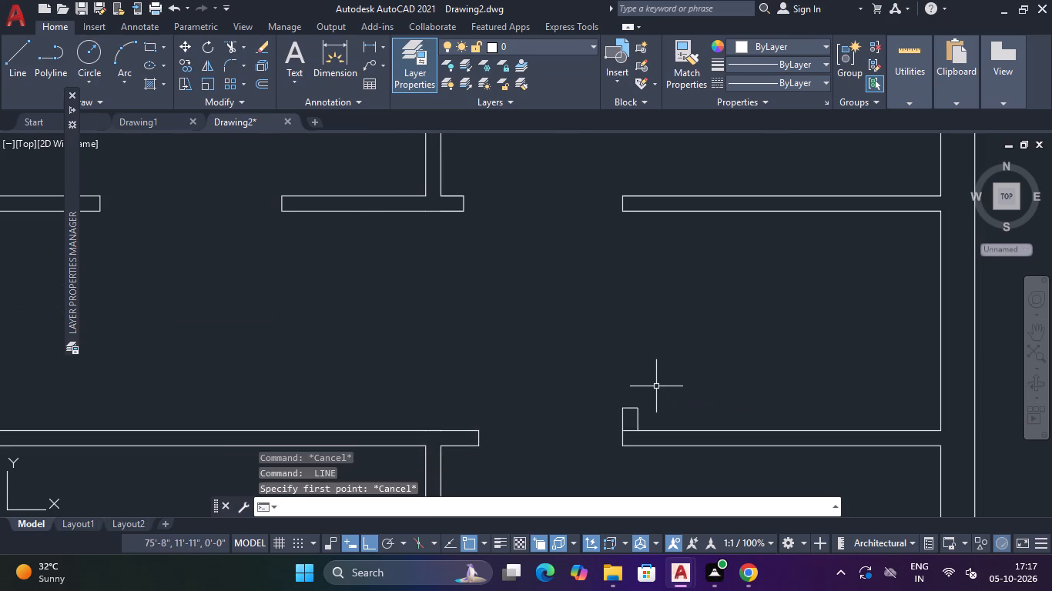
Offset the new stub's north end line 2'6" to the north across the corridor.
text(O)
key(space)
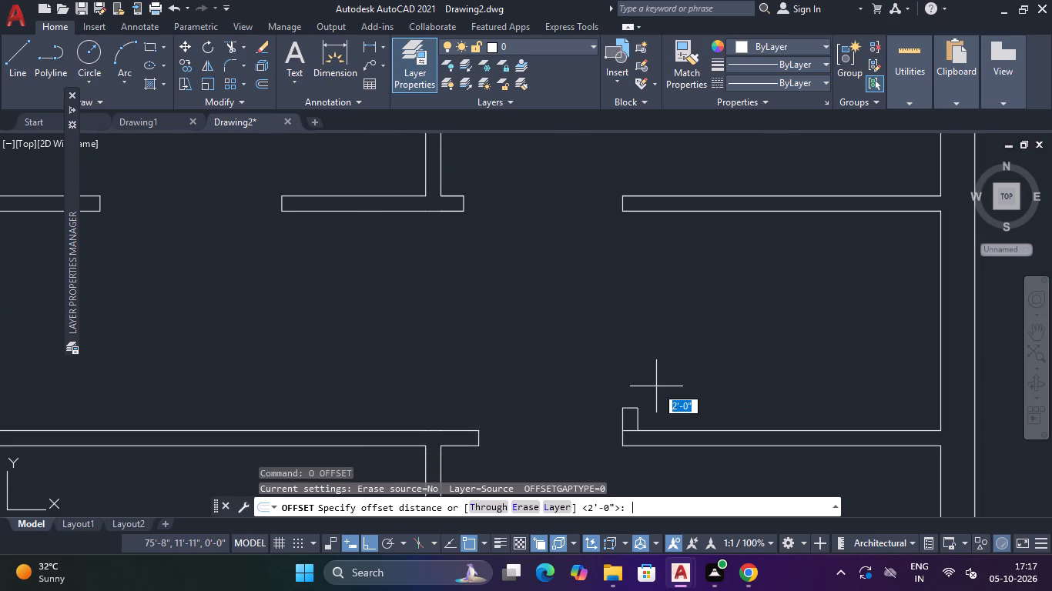
key(2)
text('6")
key(Return)
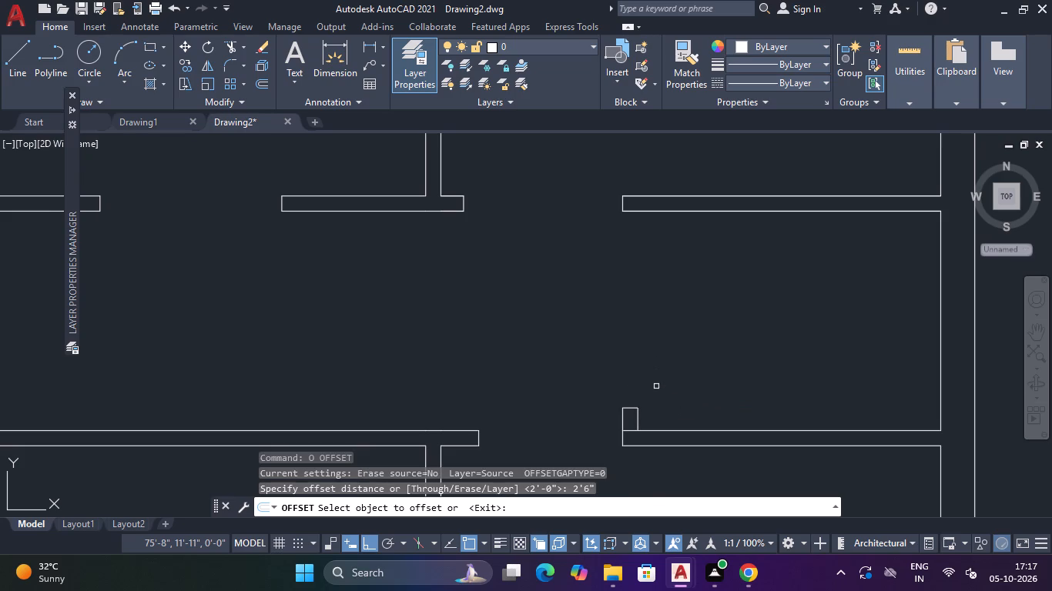
scroll(631, 399, up, 2)
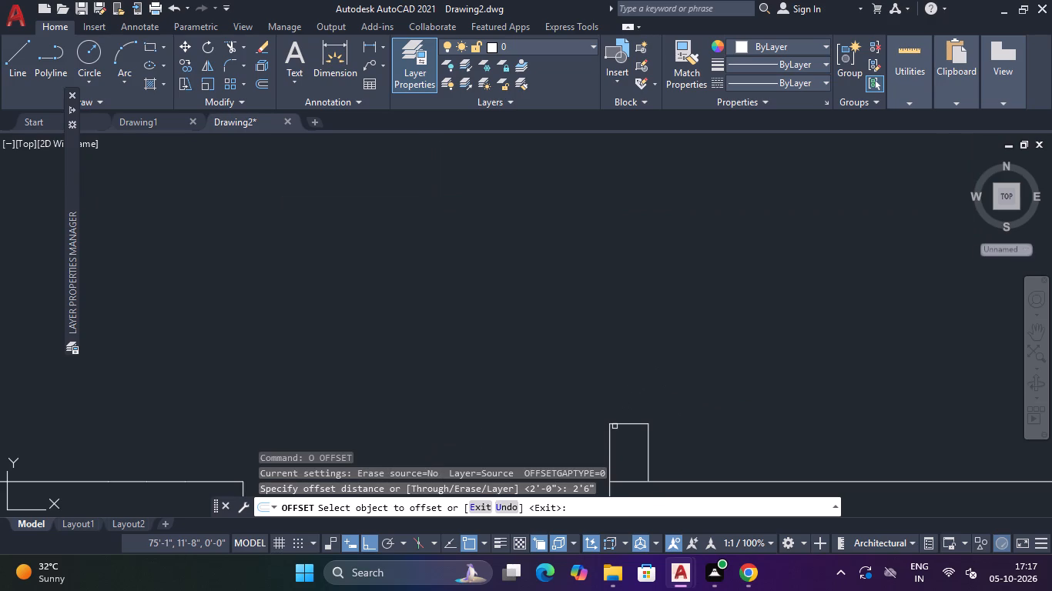
click(622, 424)
click(625, 332)
scroll(631, 326, down, 4)
middle_drag(645, 316, 634, 386)
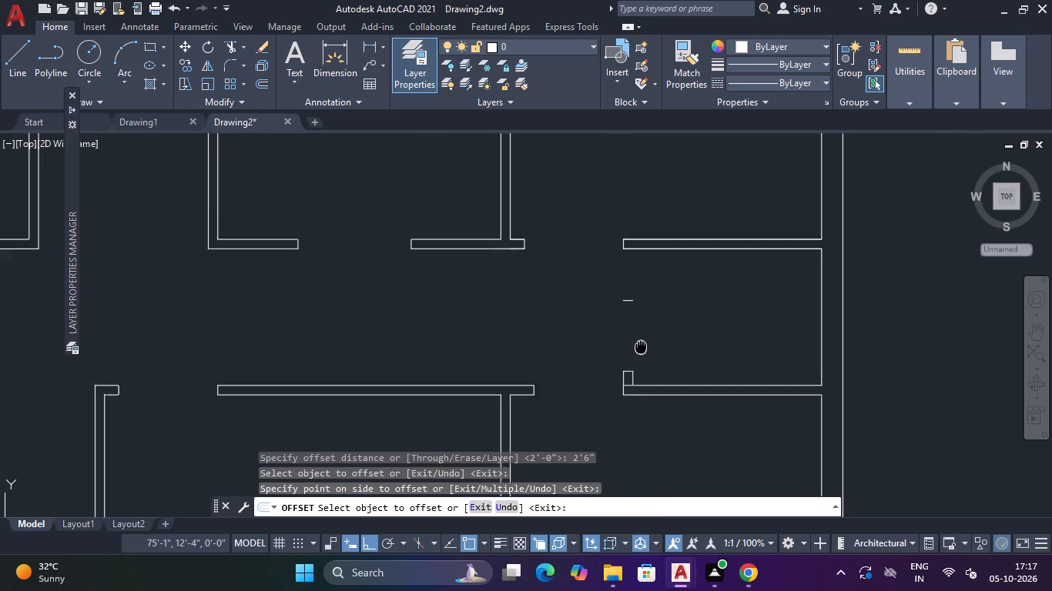
middle_drag(634, 386, 632, 393)
key(Escape)
Draw two vertical lines from the offset line's ends up to the south face of the corridor's northeast partition.
text(L)
key(space)
scroll(647, 352, up, 2)
click(586, 369)
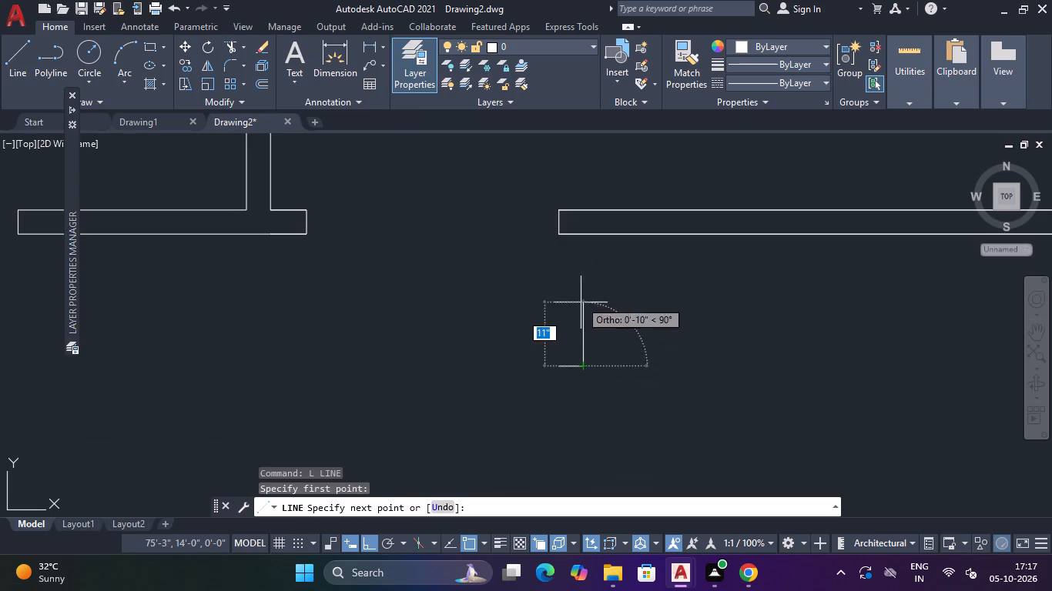
click(582, 235)
key(Escape)
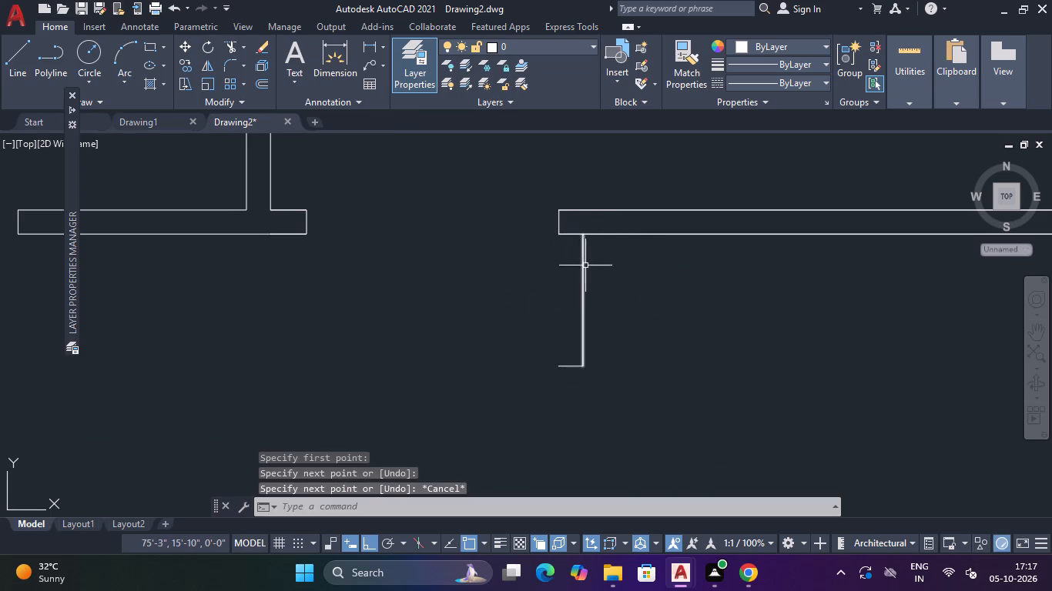
key(space)
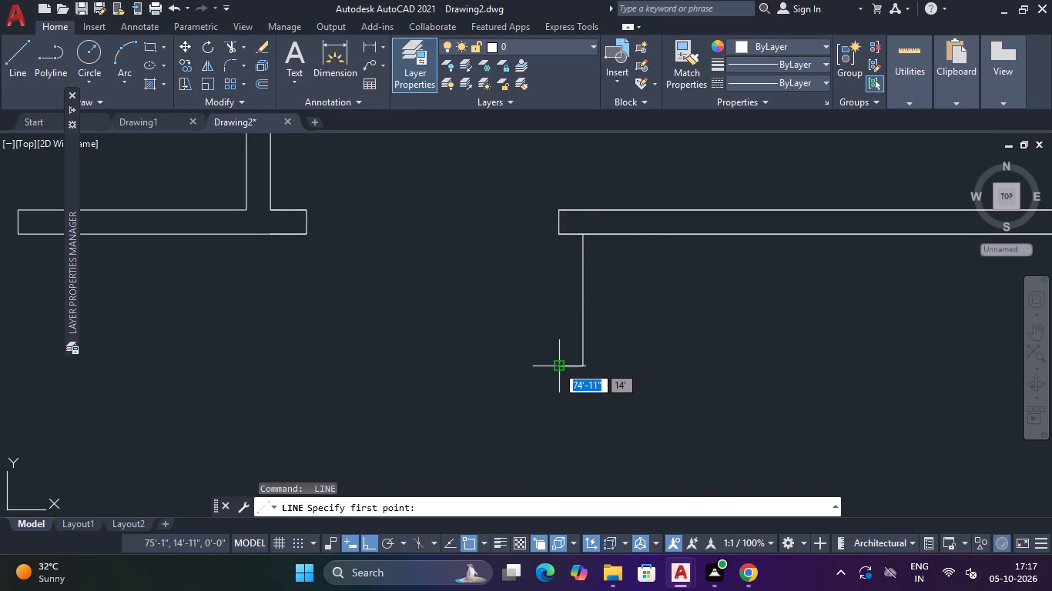
click(557, 366)
click(561, 236)
key(Escape)
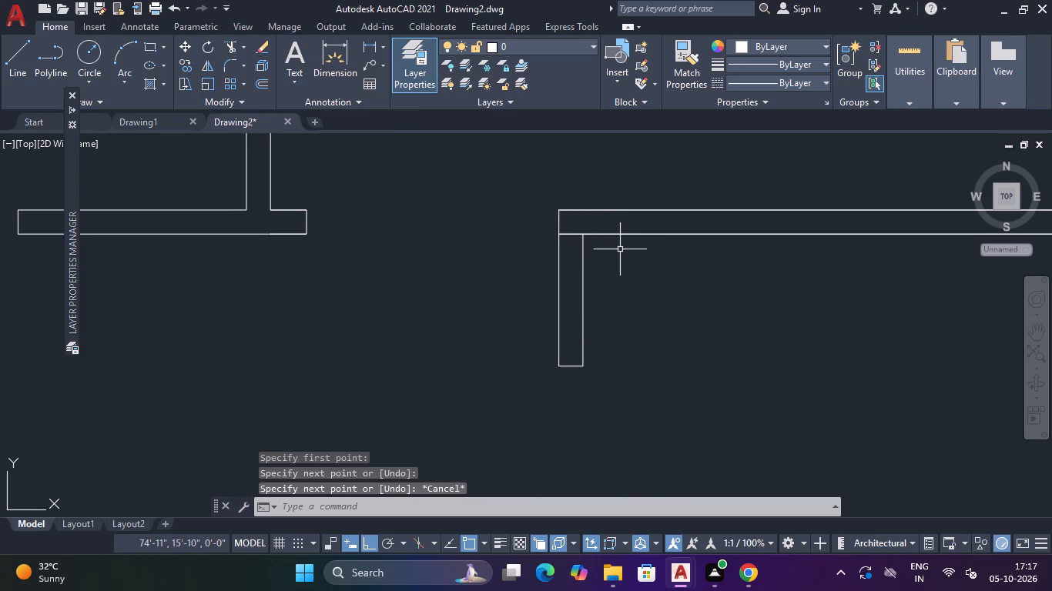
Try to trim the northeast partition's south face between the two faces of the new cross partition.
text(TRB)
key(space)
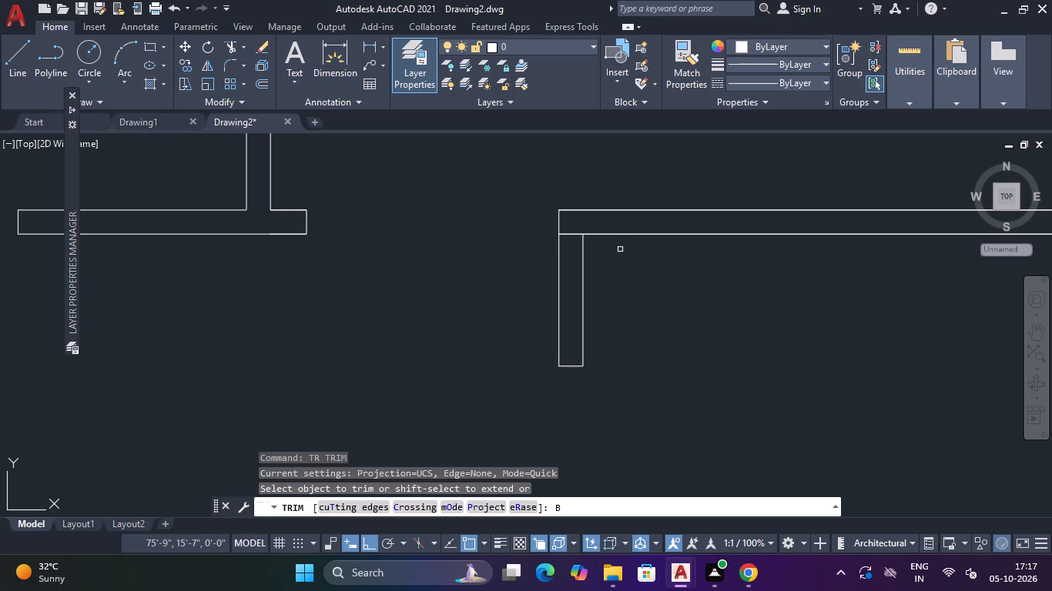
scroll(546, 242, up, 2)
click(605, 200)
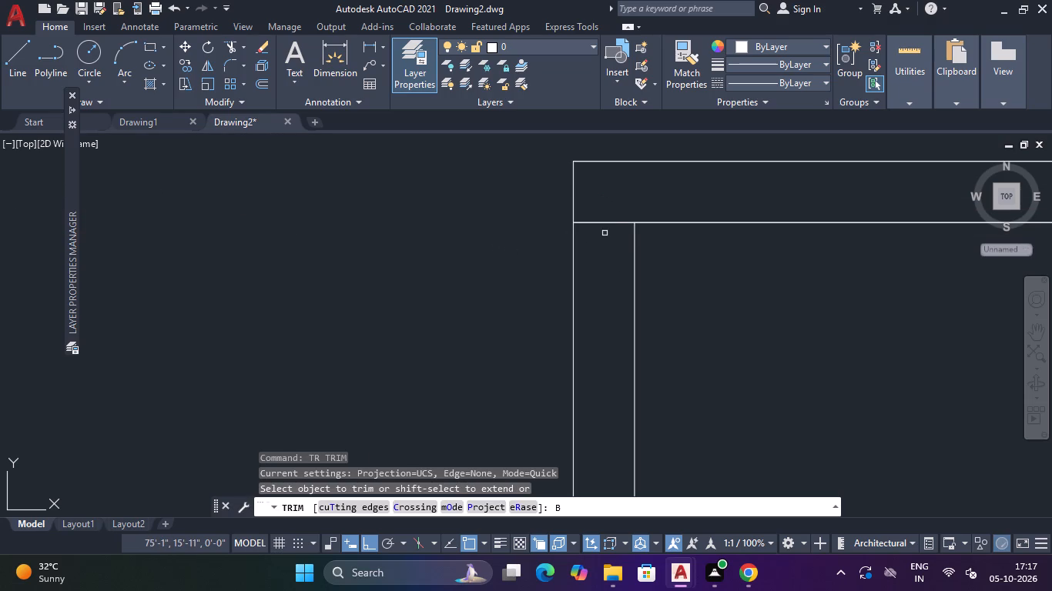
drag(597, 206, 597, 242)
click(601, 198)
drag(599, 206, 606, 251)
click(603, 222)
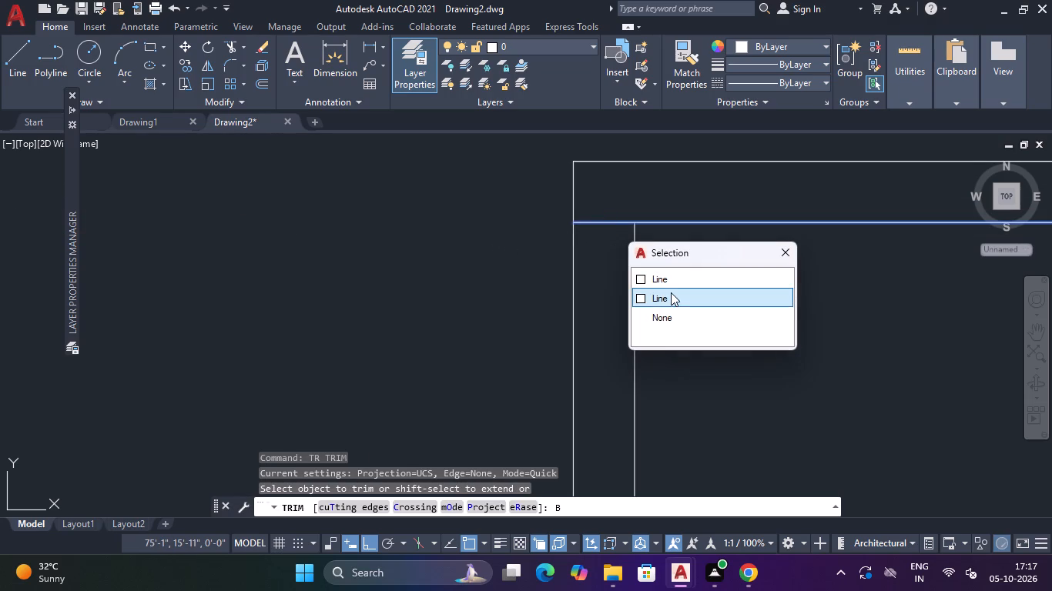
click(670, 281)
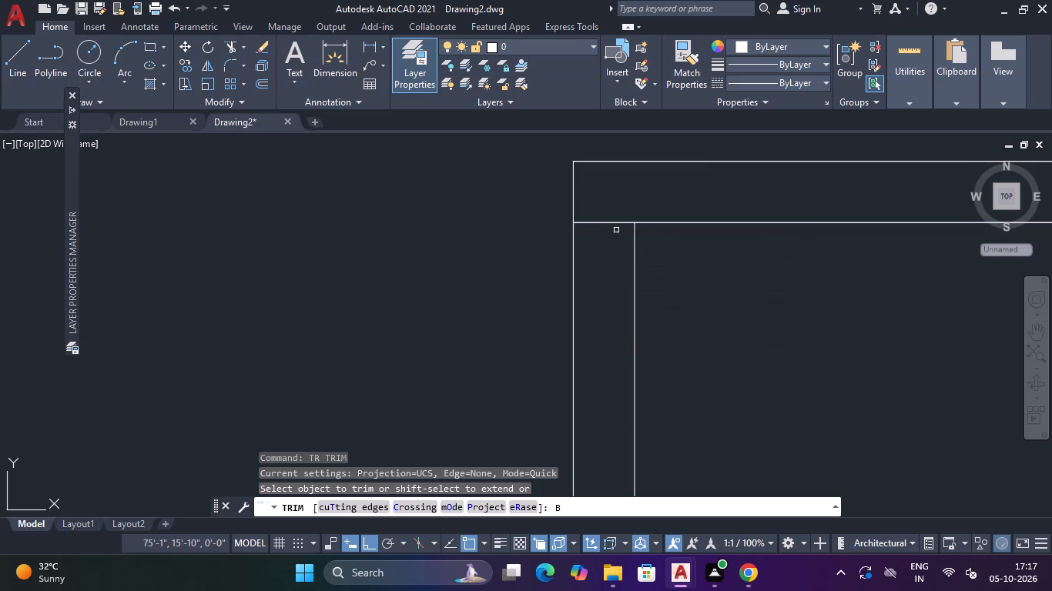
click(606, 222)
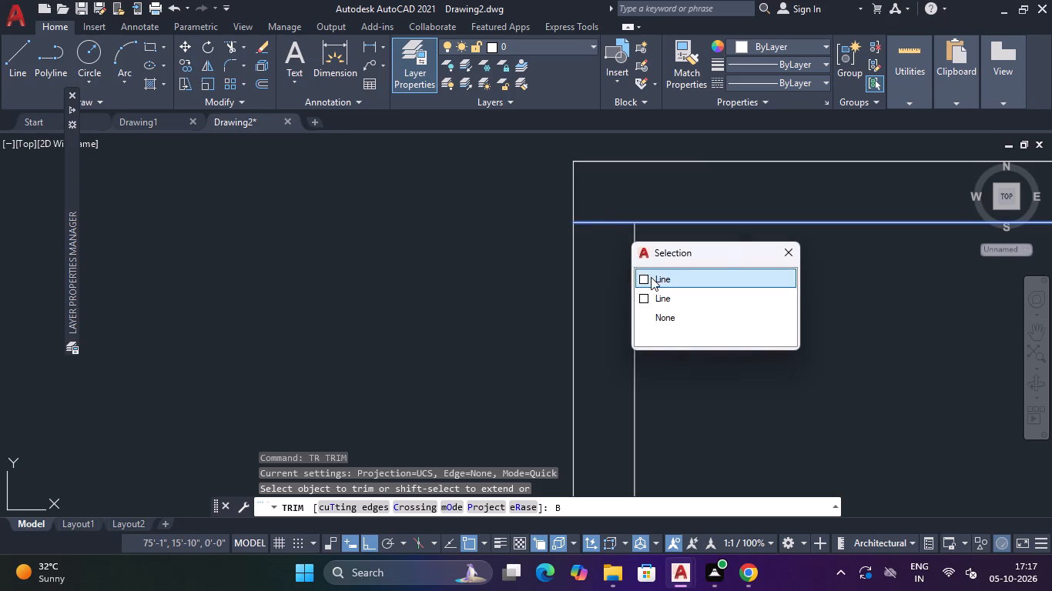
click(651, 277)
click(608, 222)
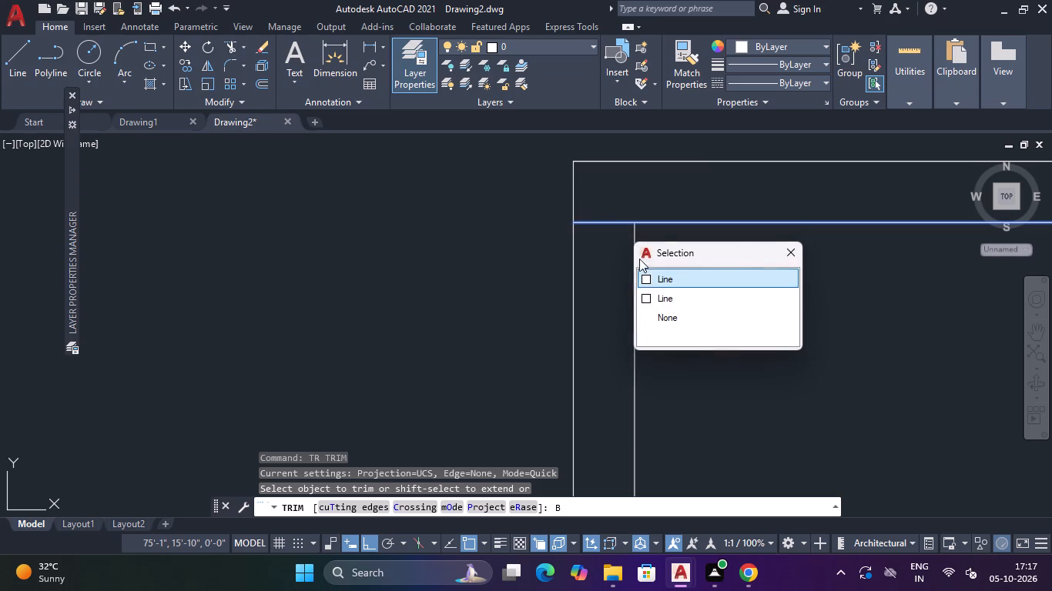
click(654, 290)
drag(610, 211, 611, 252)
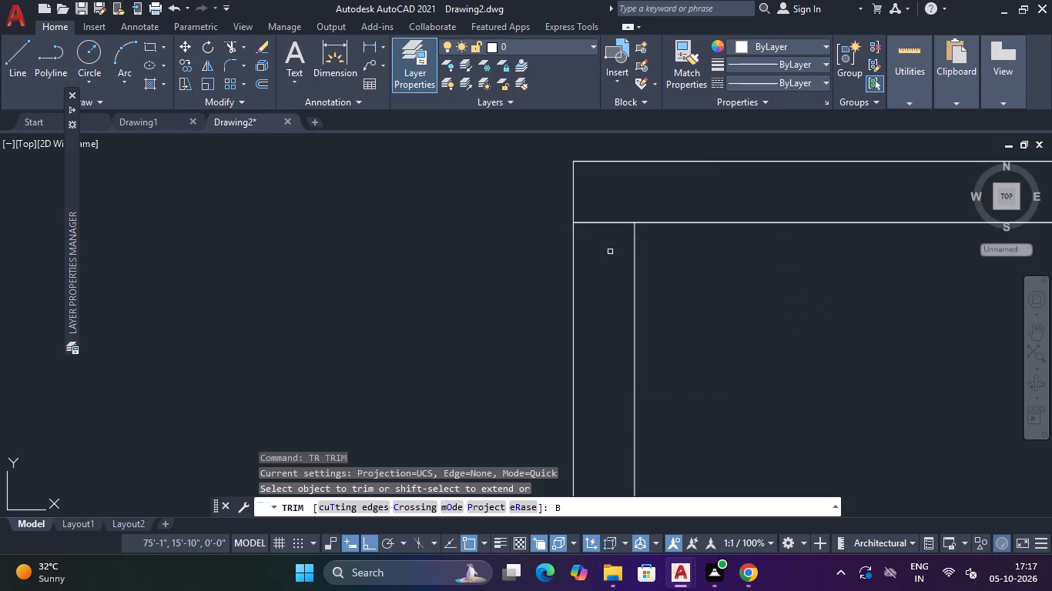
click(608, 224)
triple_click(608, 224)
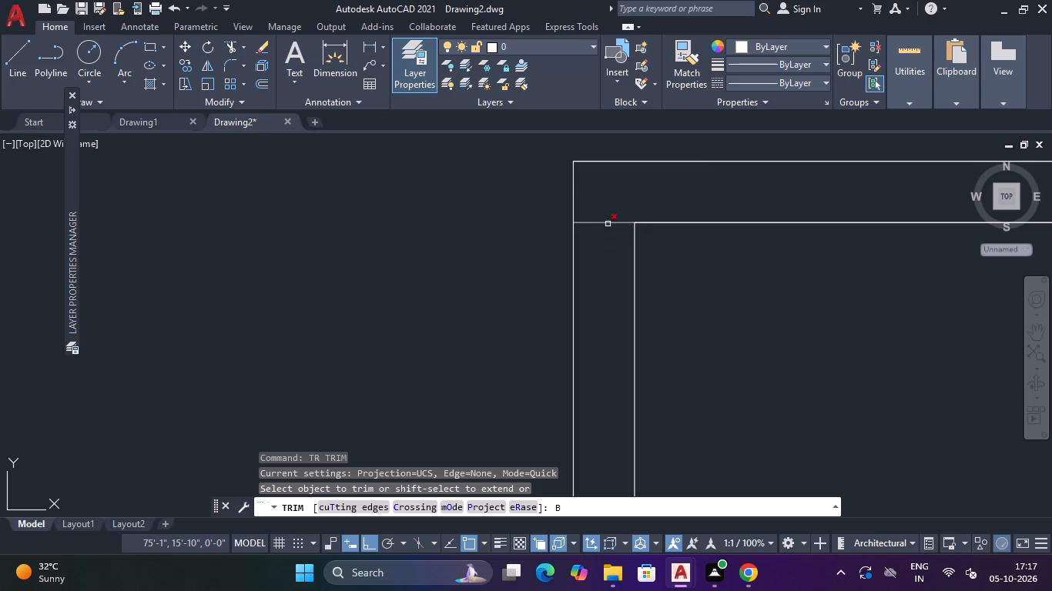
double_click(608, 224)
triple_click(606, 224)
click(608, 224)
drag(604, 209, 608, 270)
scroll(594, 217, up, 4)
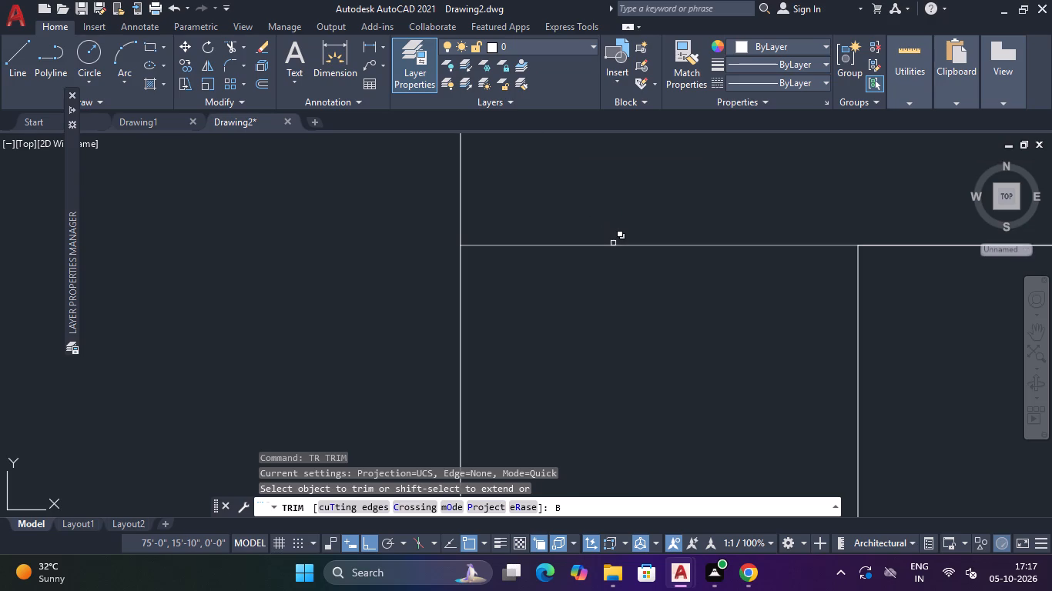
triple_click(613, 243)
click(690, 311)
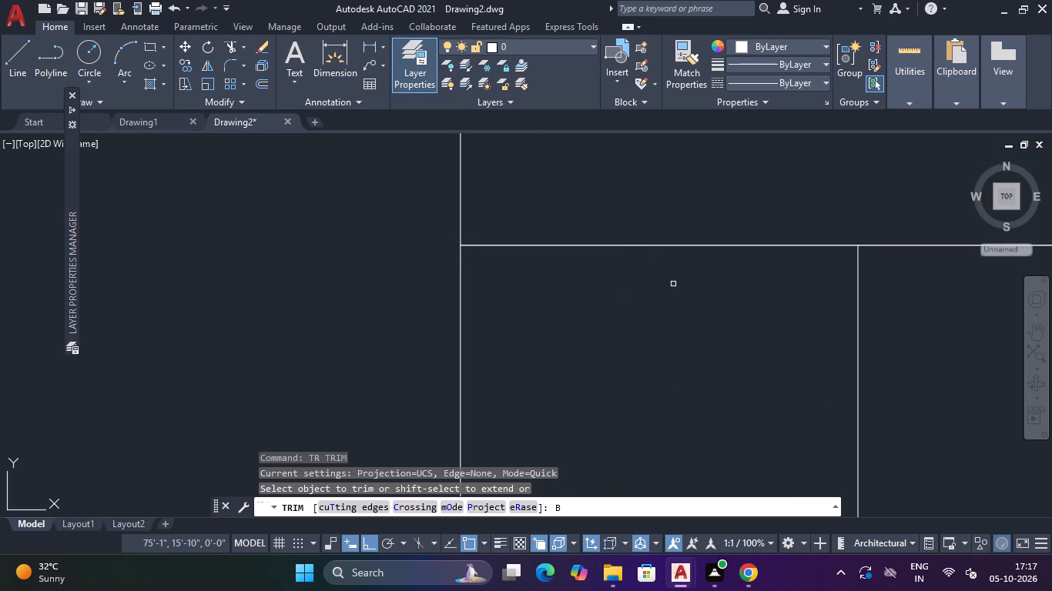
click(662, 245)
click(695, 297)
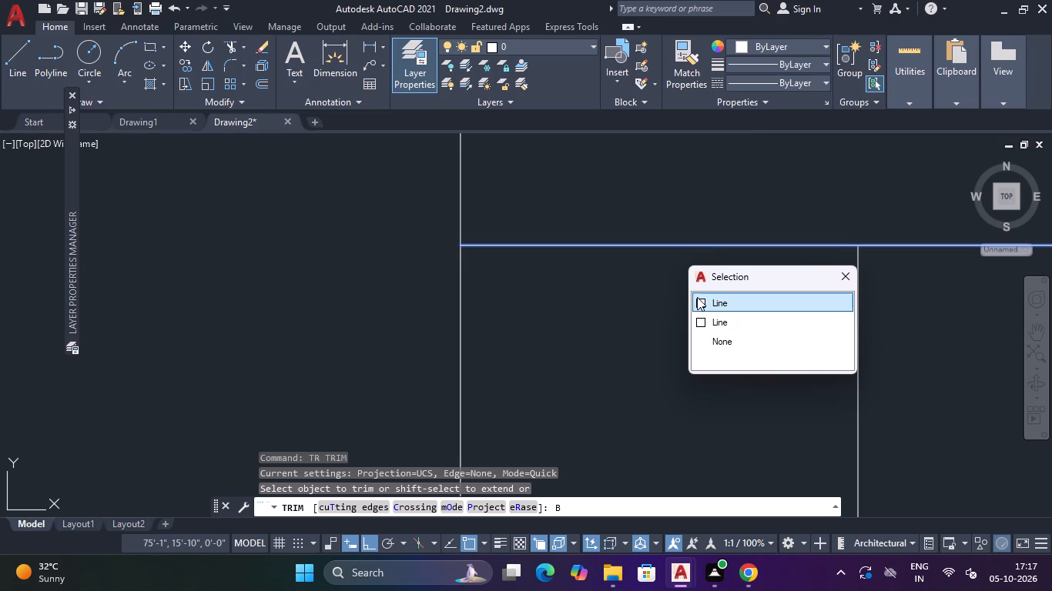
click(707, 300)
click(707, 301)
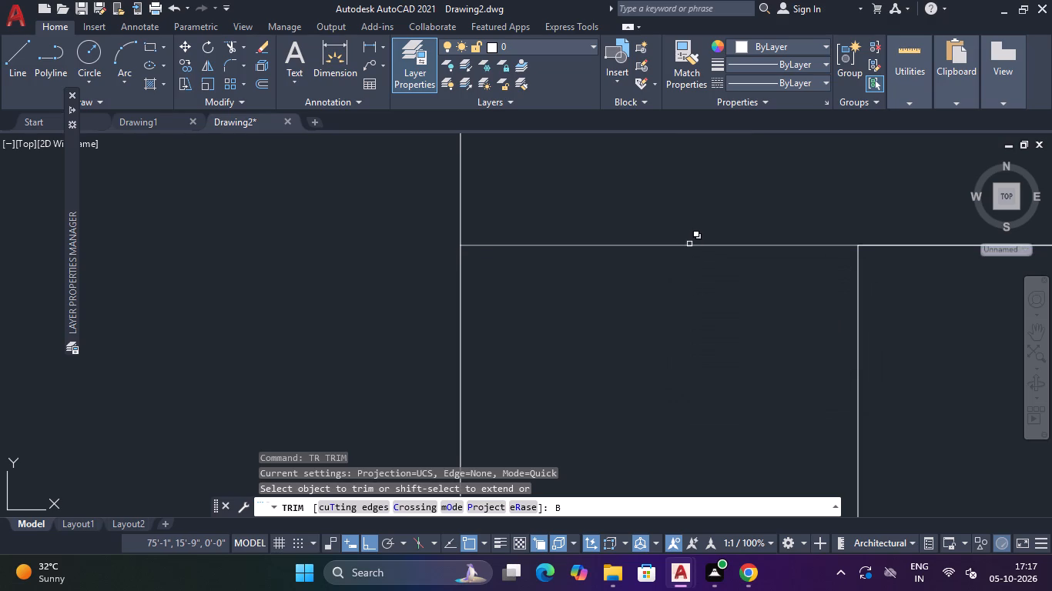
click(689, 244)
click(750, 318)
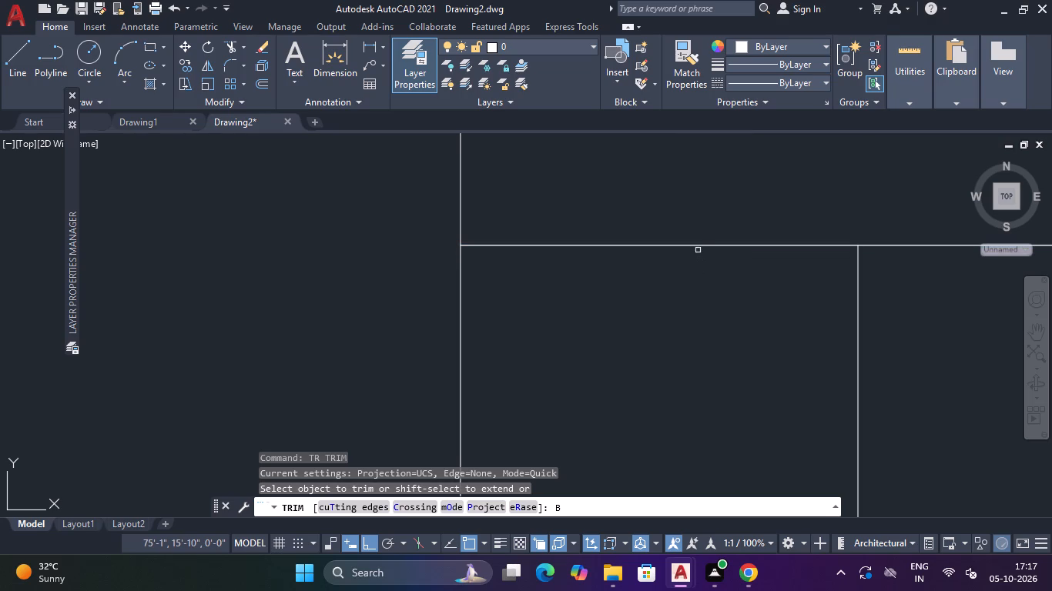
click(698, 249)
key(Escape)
Delete the two overlapping lines forming the northeast partition's south face at the new cross partition.
scroll(722, 204, down, 3)
click(725, 199)
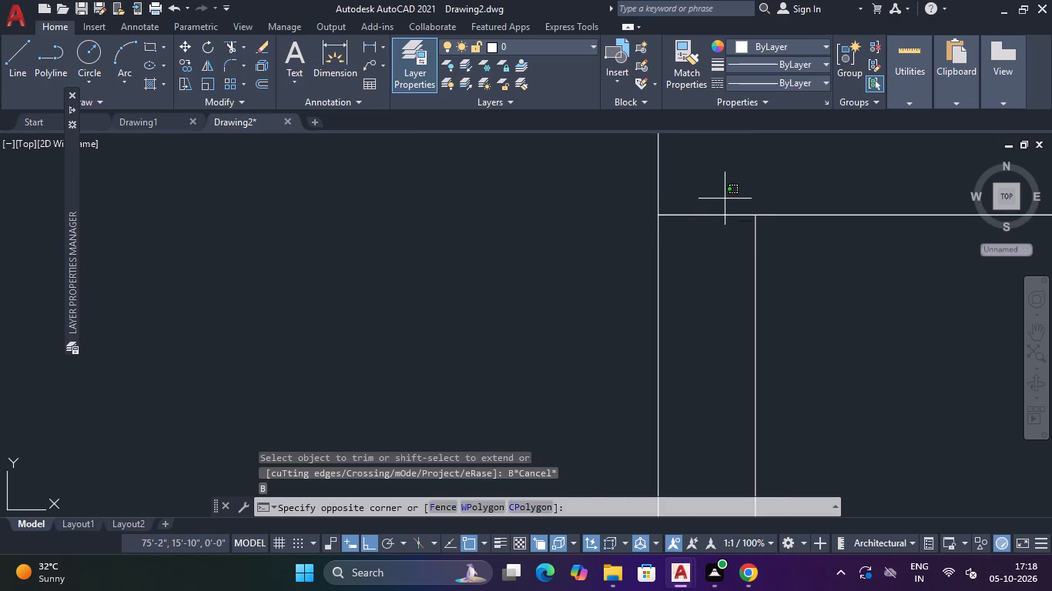
click(711, 235)
key(Delete)
scroll(715, 235, down, 5)
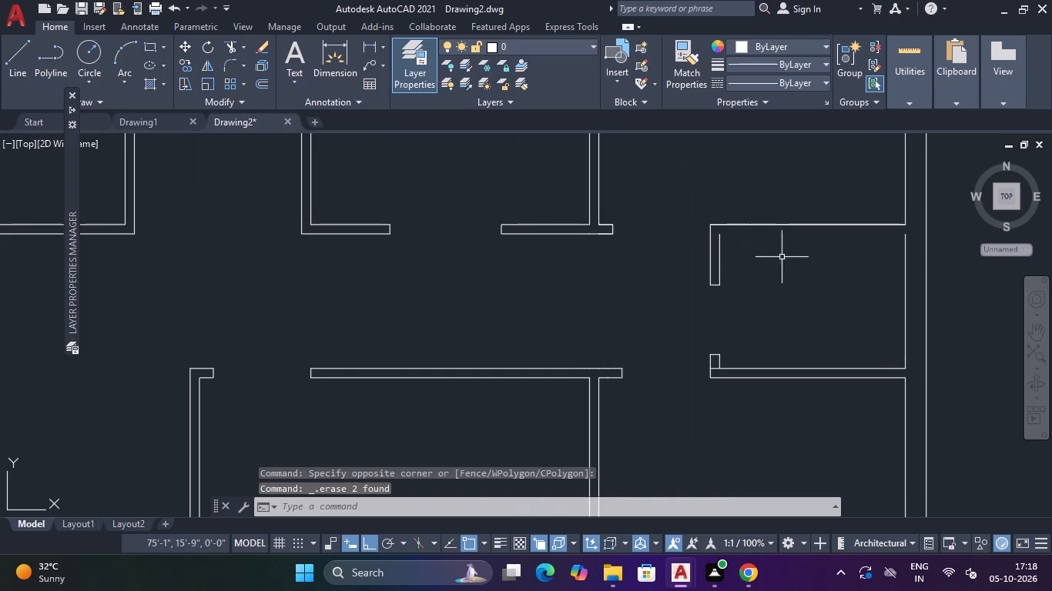
Redraw the northeast partition's south face as a line from the east outer wall's inner face to the cross partition's east face.
middle_drag(782, 257, 747, 289)
key(Escape)
text(L)
key(space)
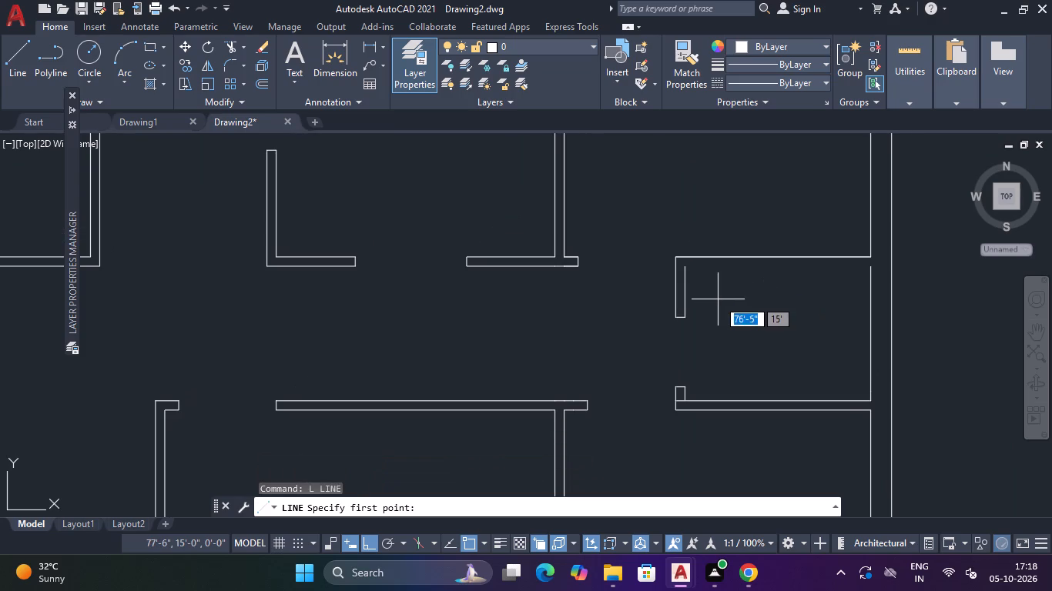
scroll(784, 272, up, 3)
scroll(883, 259, down, 2)
middle_drag(882, 278, 804, 282)
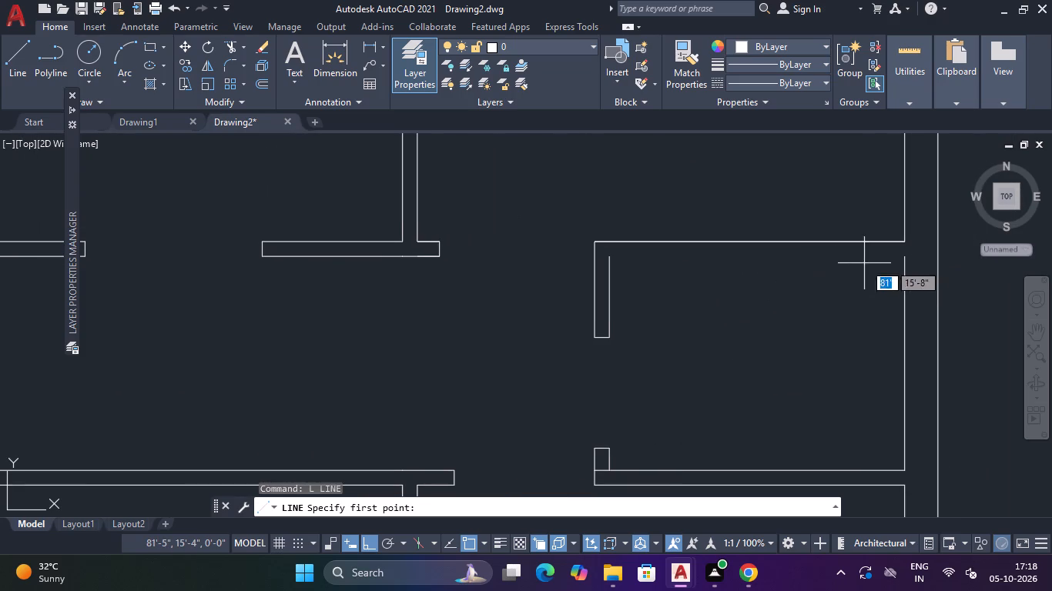
click(909, 259)
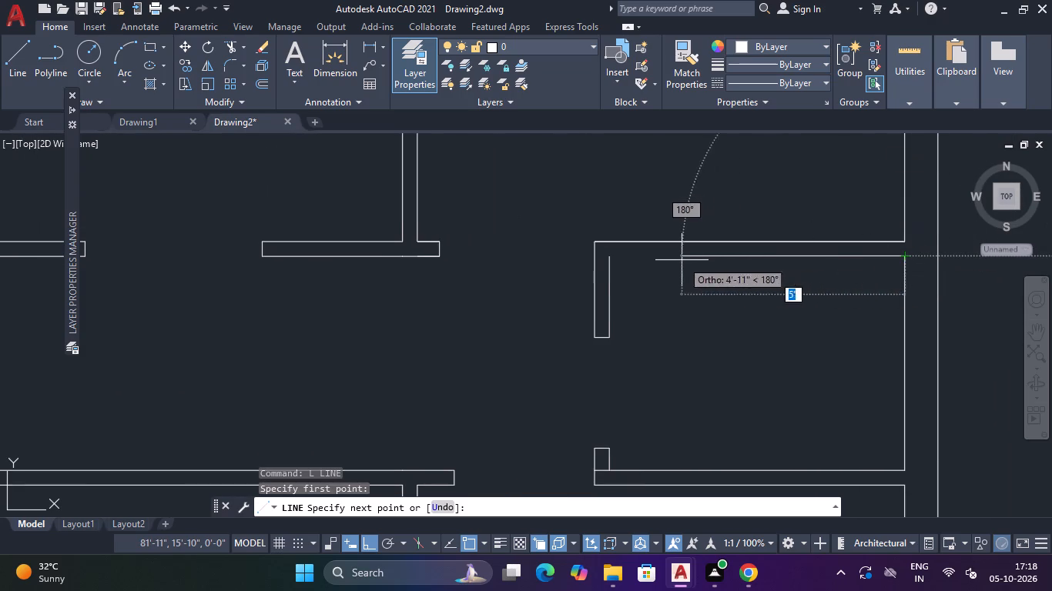
click(608, 261)
key(Escape)
Trim the southeast partition's north face between the two faces of the short stub at the corridor's east end.
scroll(670, 315, down, 3)
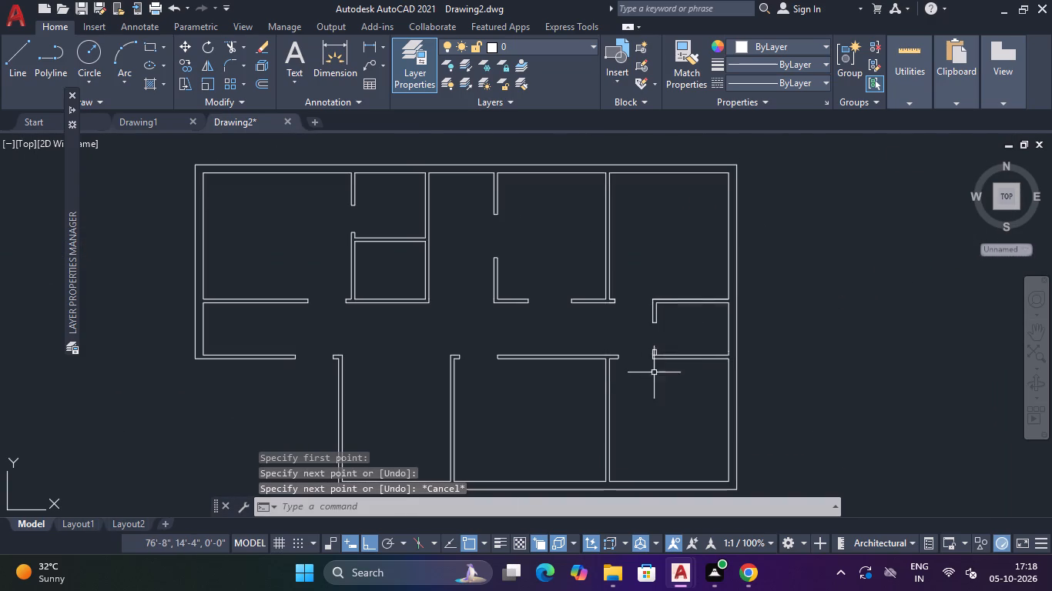
scroll(653, 359, up, 3)
text(TR)
key(space)
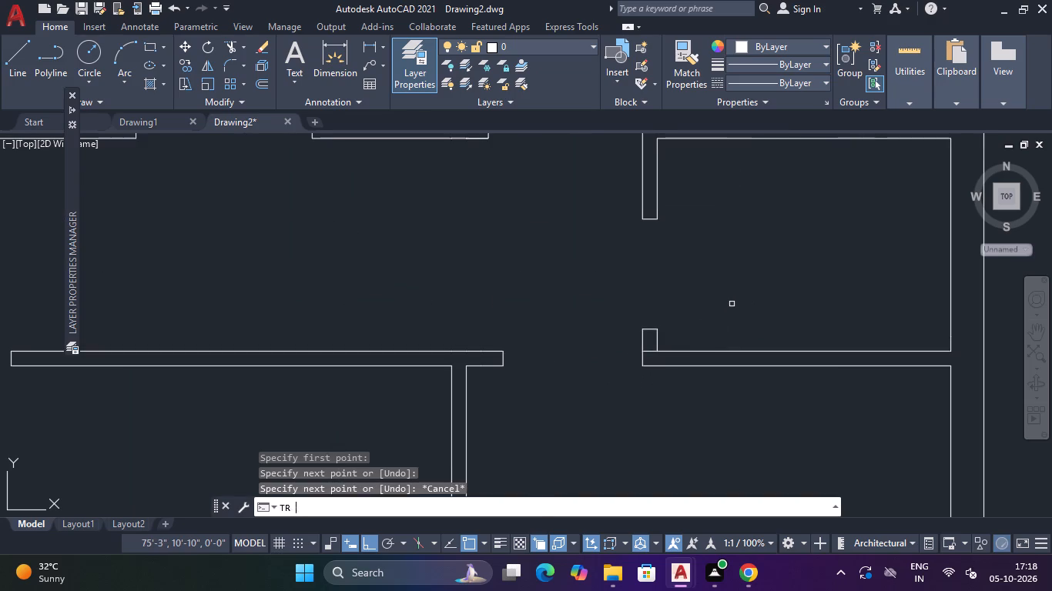
scroll(645, 339, up, 4)
click(665, 371)
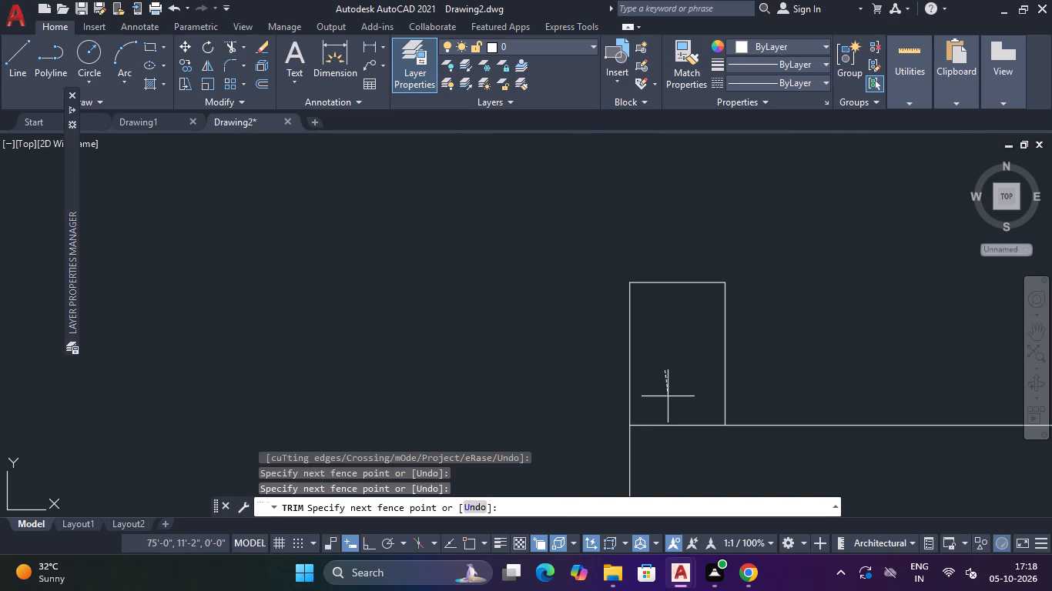
click(666, 442)
scroll(675, 416, down, 5)
middle_drag(614, 370, 638, 295)
scroll(638, 295, down, 3)
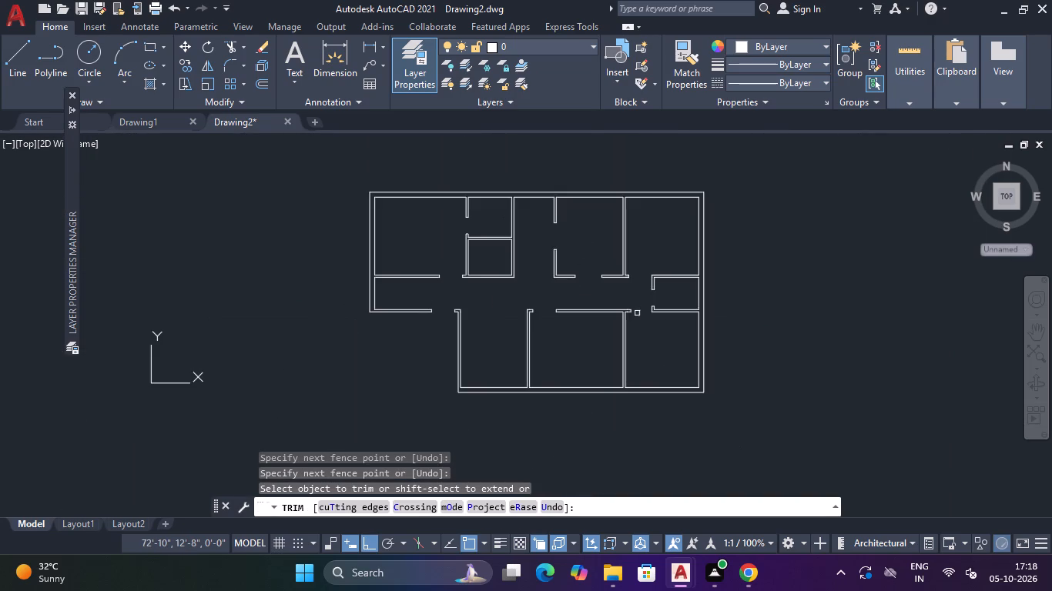
middle_drag(652, 354, 693, 346)
key(Escape)
Look over the whole floor plan and its surroundings, ending at the corridor's west end.
scroll(504, 275, up, 2)
scroll(504, 276, down, 2)
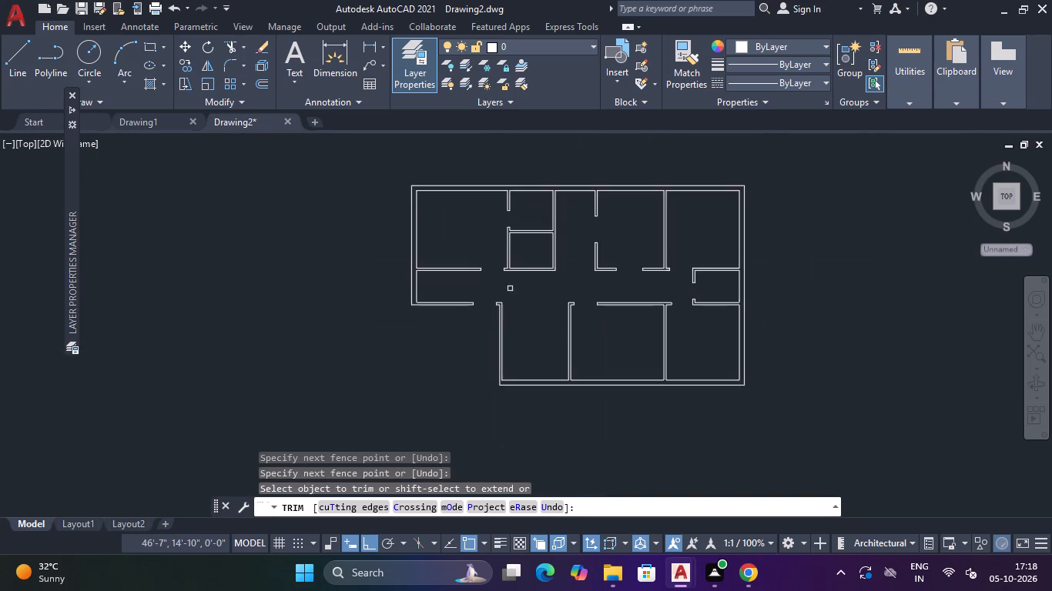
middle_drag(520, 302, 450, 316)
scroll(713, 340, down, 2)
middle_drag(758, 313, 548, 366)
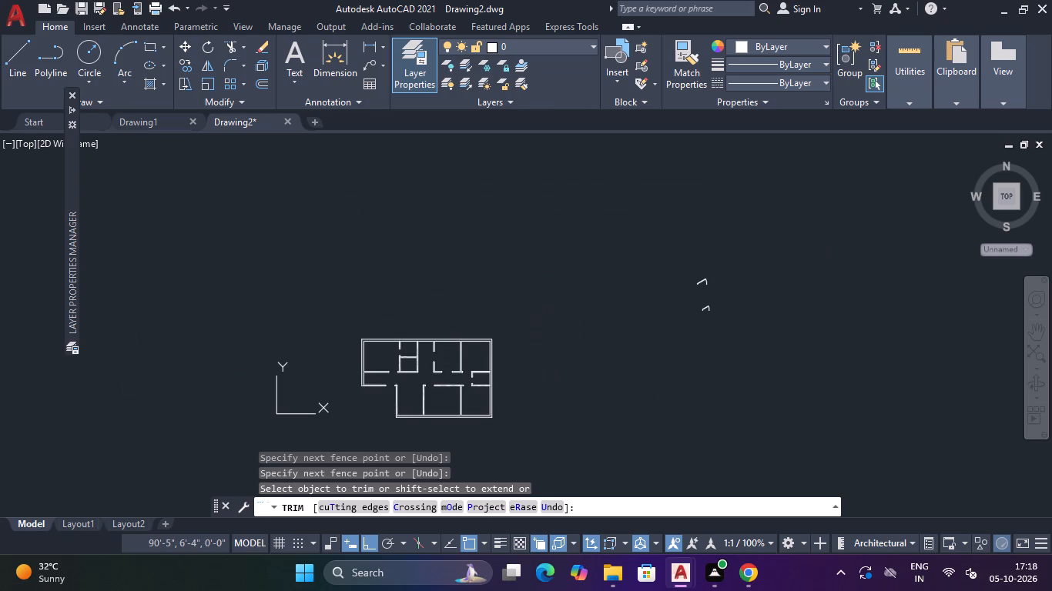
scroll(548, 366, up, 2)
scroll(548, 366, down, 3)
middle_drag(548, 365, 855, 266)
scroll(513, 313, up, 1)
middle_drag(705, 279, 581, 324)
scroll(677, 318, up, 2)
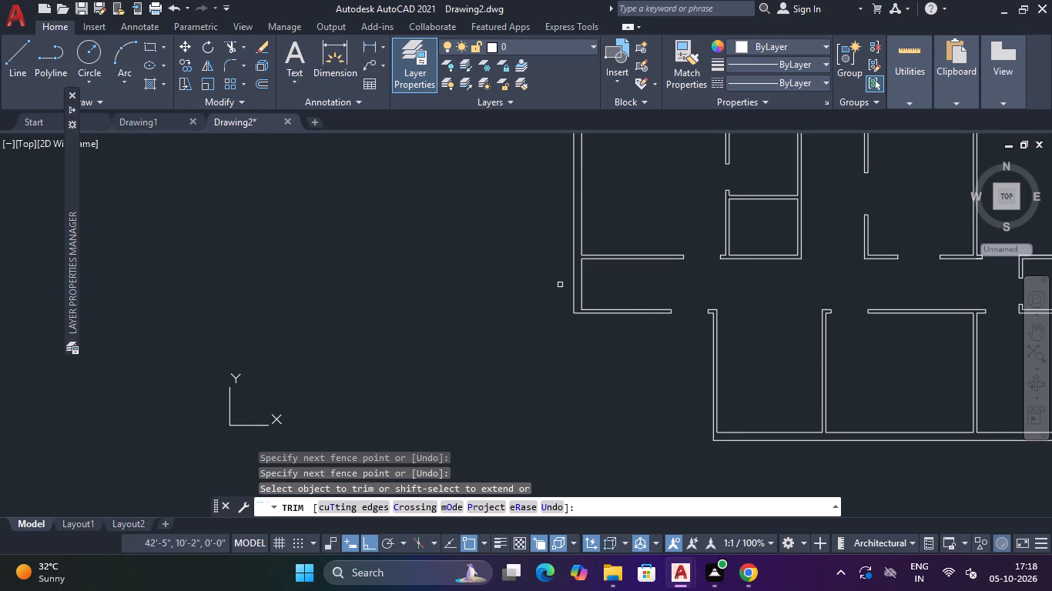
Draw a horizontal line across the west outer wall from the midpoint of its inner face at the corridor.
scroll(563, 283, up, 2)
text(L)
key(space)
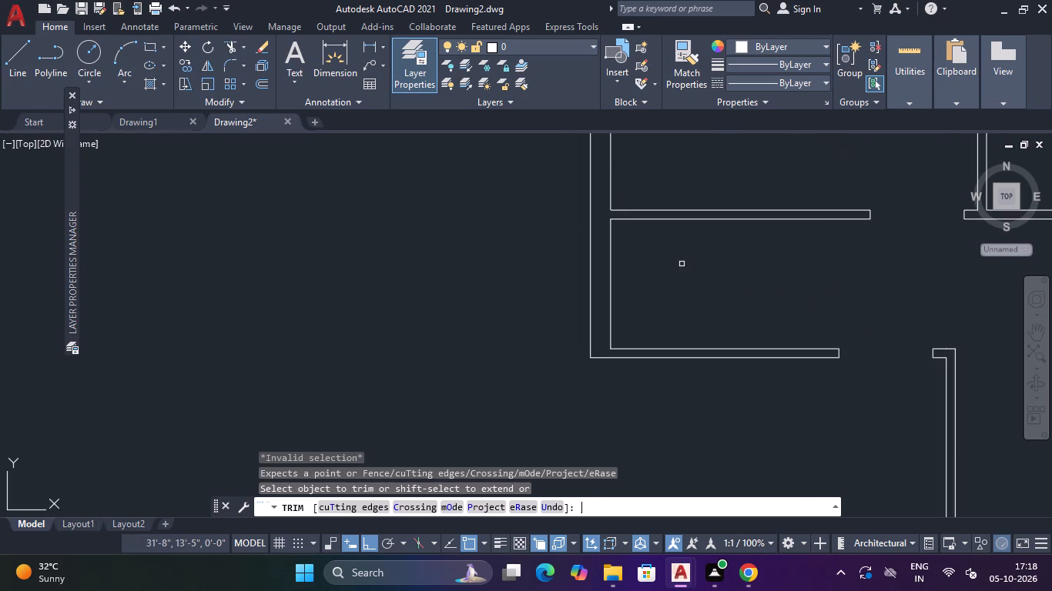
key(Escape)
key(Escape)
text(L)
key(space)
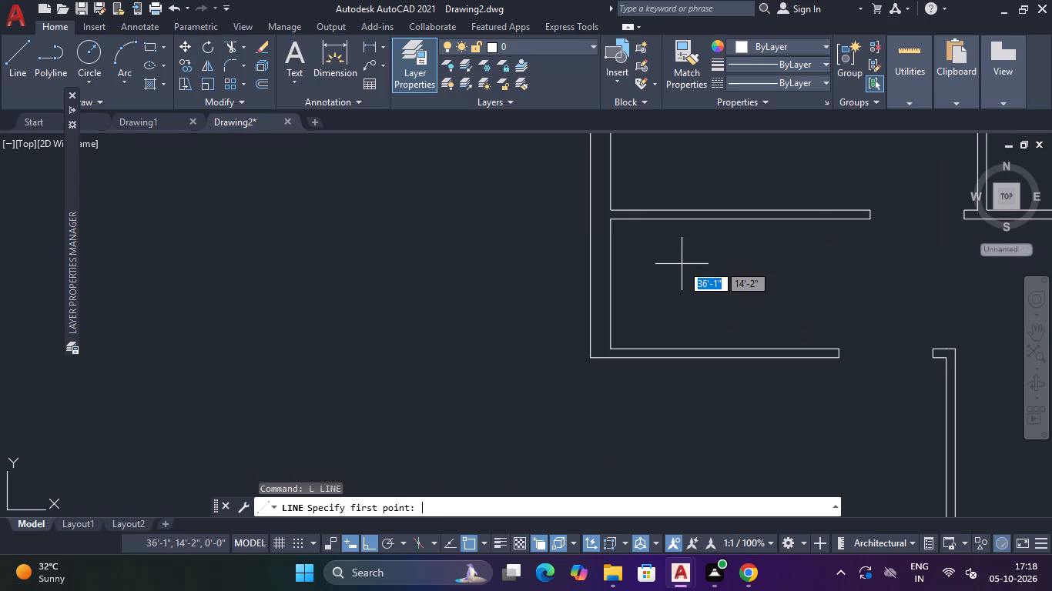
click(608, 285)
click(591, 285)
key(Escape)
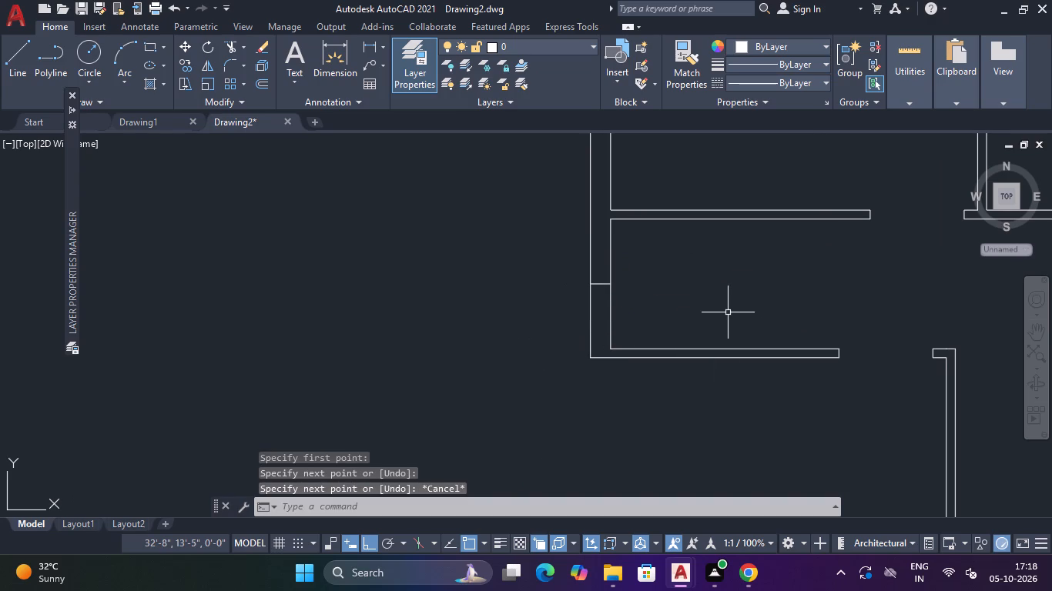
Offset the new line across the west wall 1'6" to the north and 1'6" to the south.
text(O)
key(space)
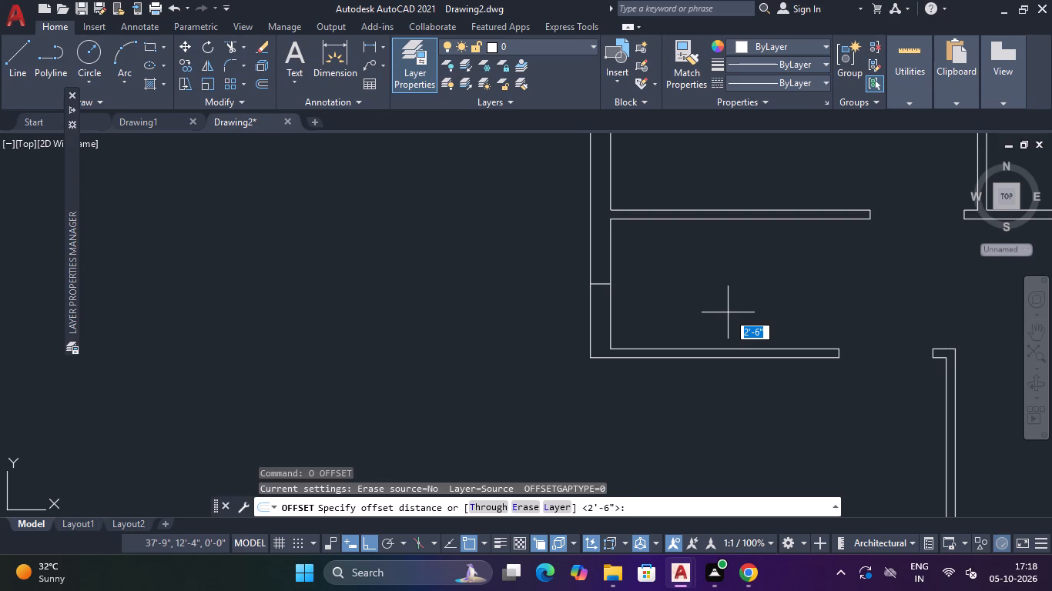
key(1)
key(apostrophe)
text(6")
key(Return)
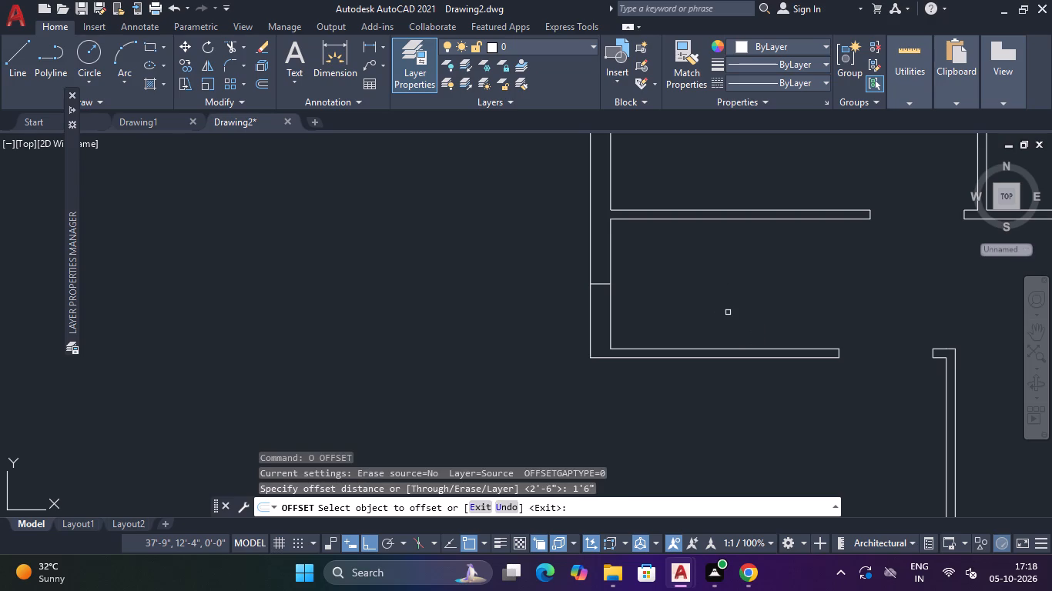
click(604, 285)
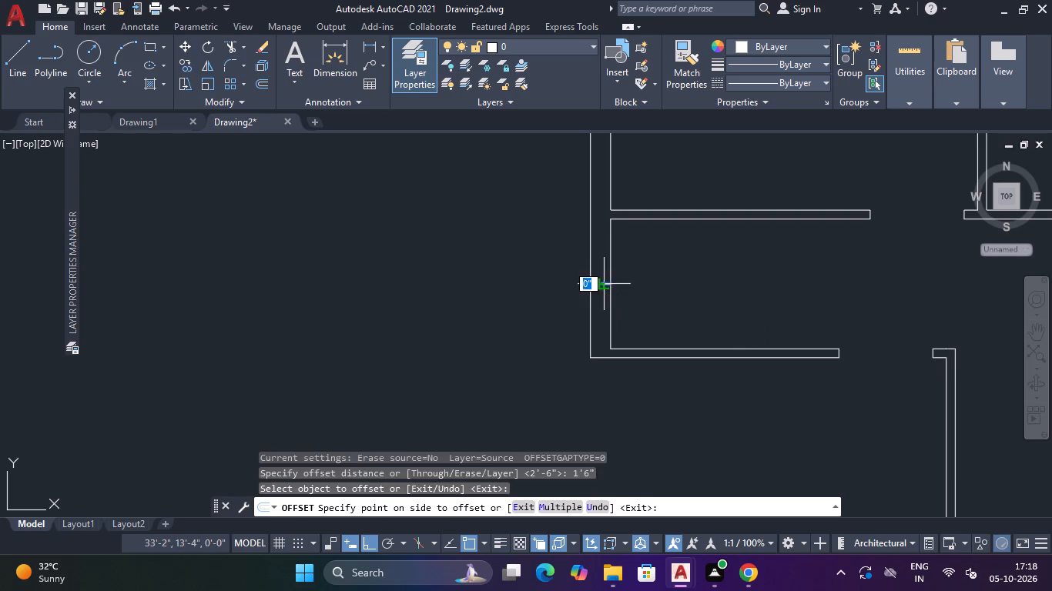
click(604, 253)
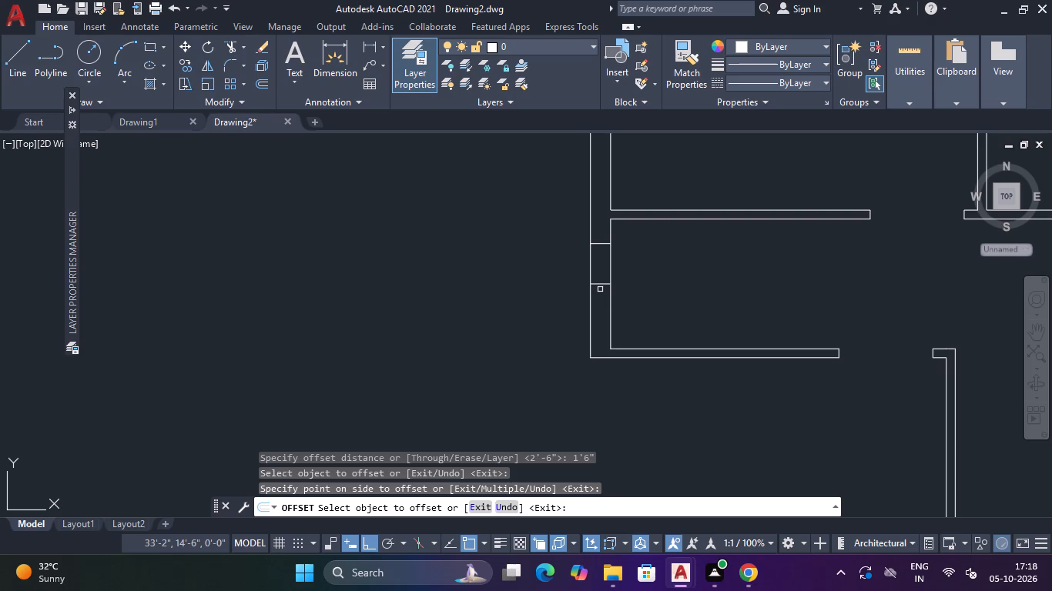
click(601, 282)
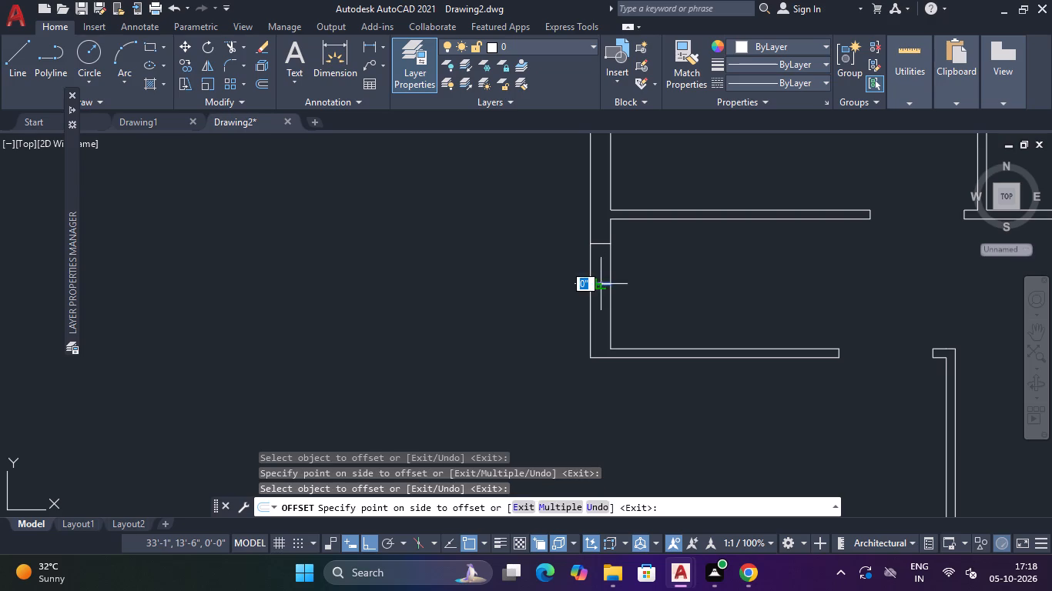
click(601, 318)
key(Escape)
key(Escape)
Trim both faces of the west wall between the two offset lines and remove the middle line to cut the opening.
text(TR)
key(space)
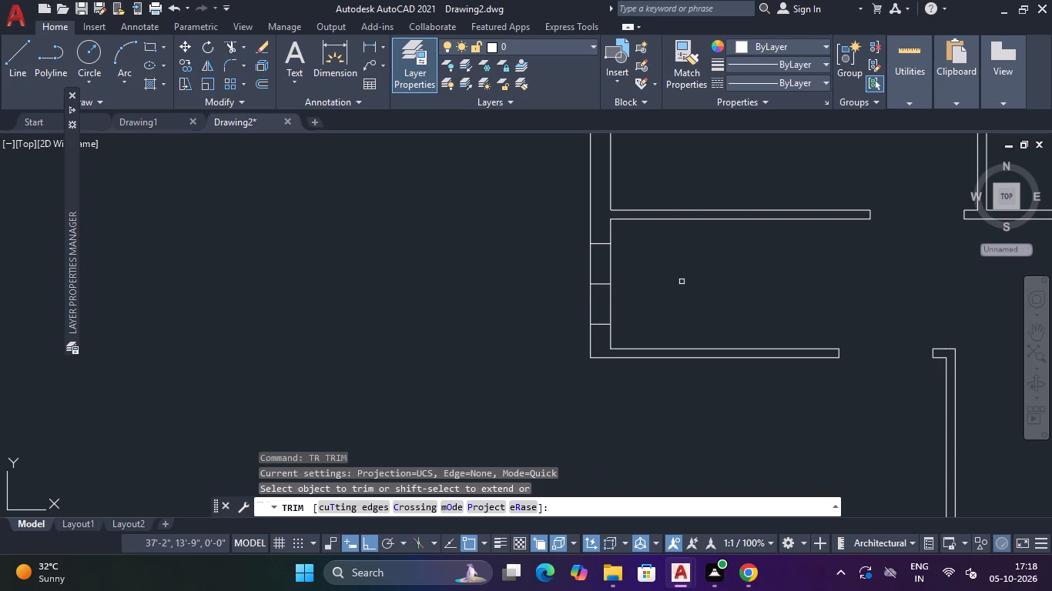
click(642, 272)
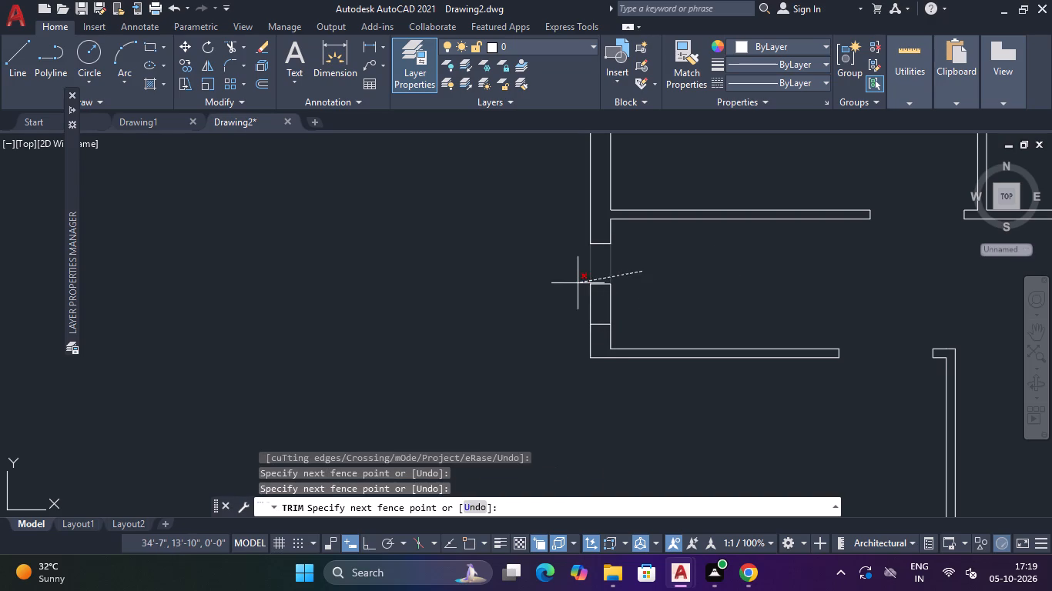
click(578, 283)
drag(632, 284, 614, 294)
drag(635, 292, 606, 300)
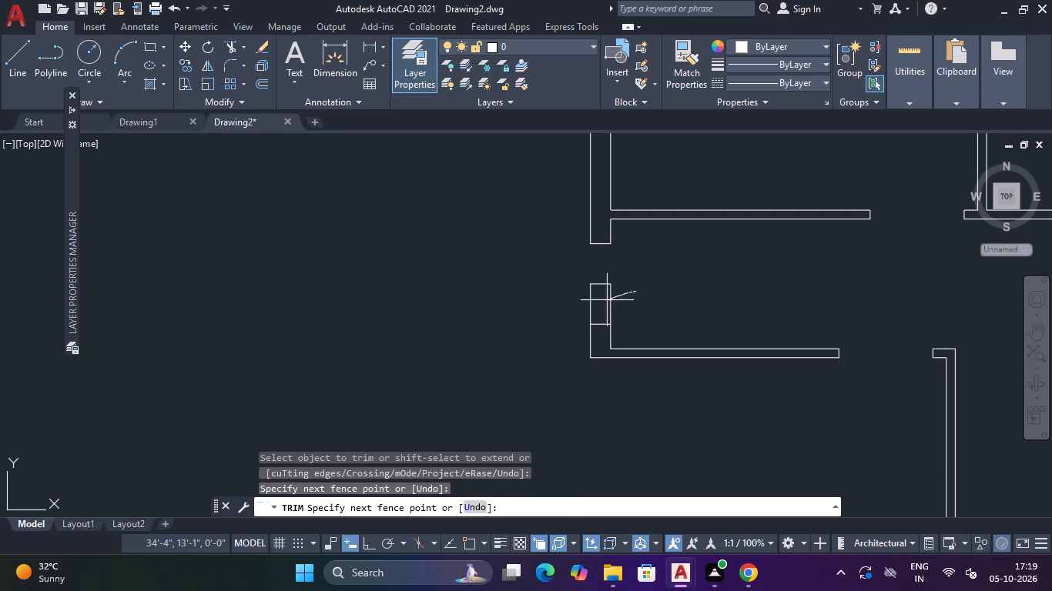
drag(606, 300, 581, 306)
click(585, 269)
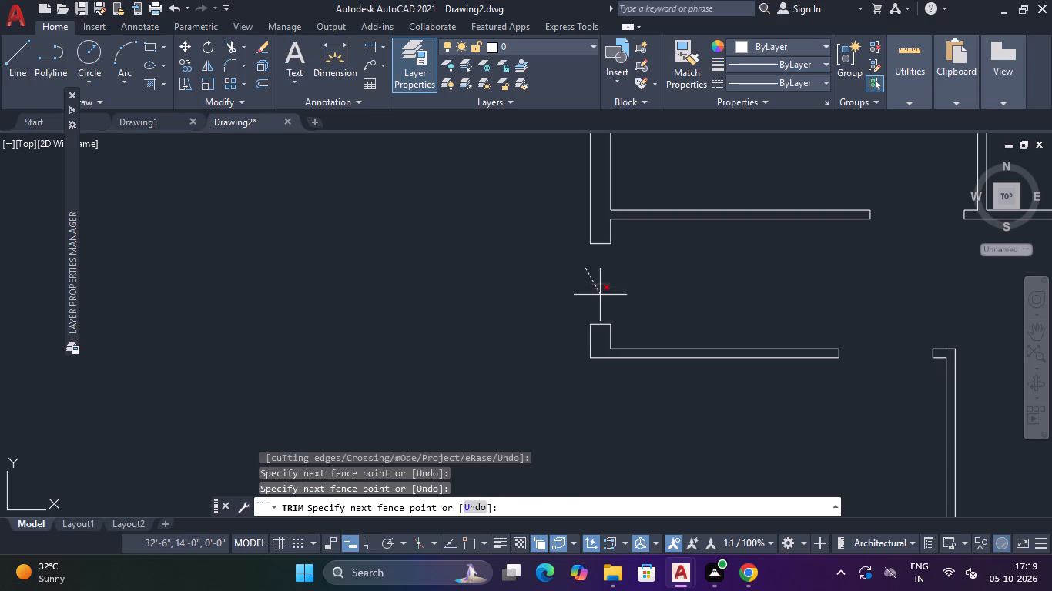
click(600, 295)
scroll(641, 282, down, 3)
key(Escape)
key(Escape)
key(Escape)
key(Escape)
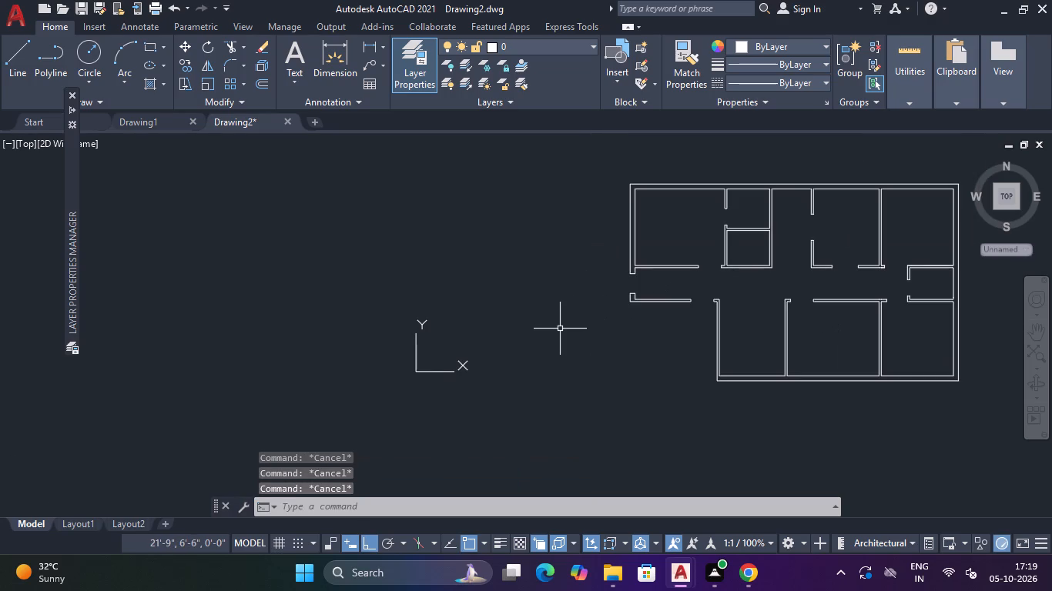
key(Escape)
key(Escape)
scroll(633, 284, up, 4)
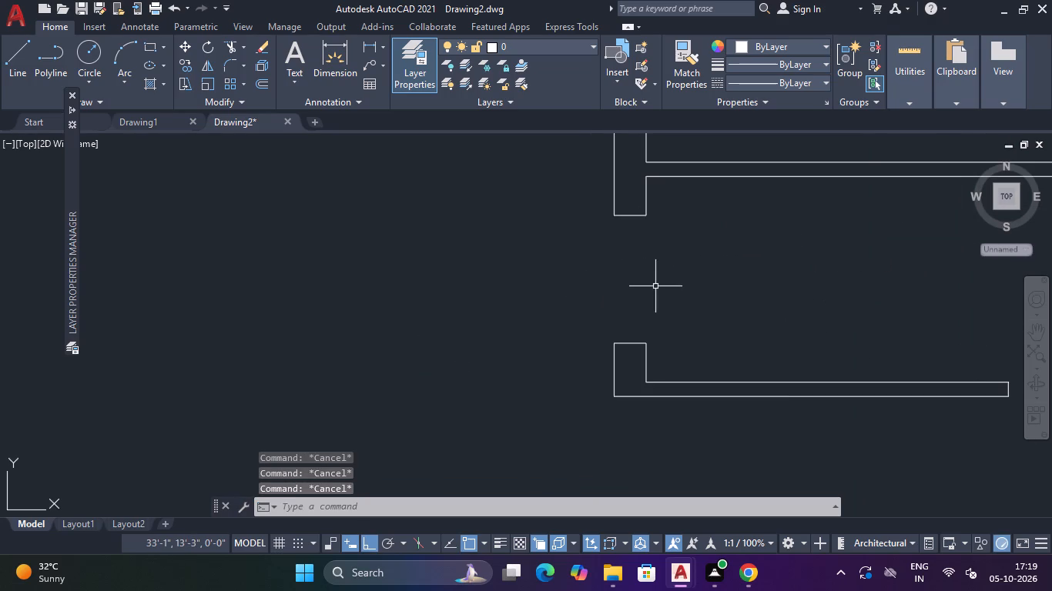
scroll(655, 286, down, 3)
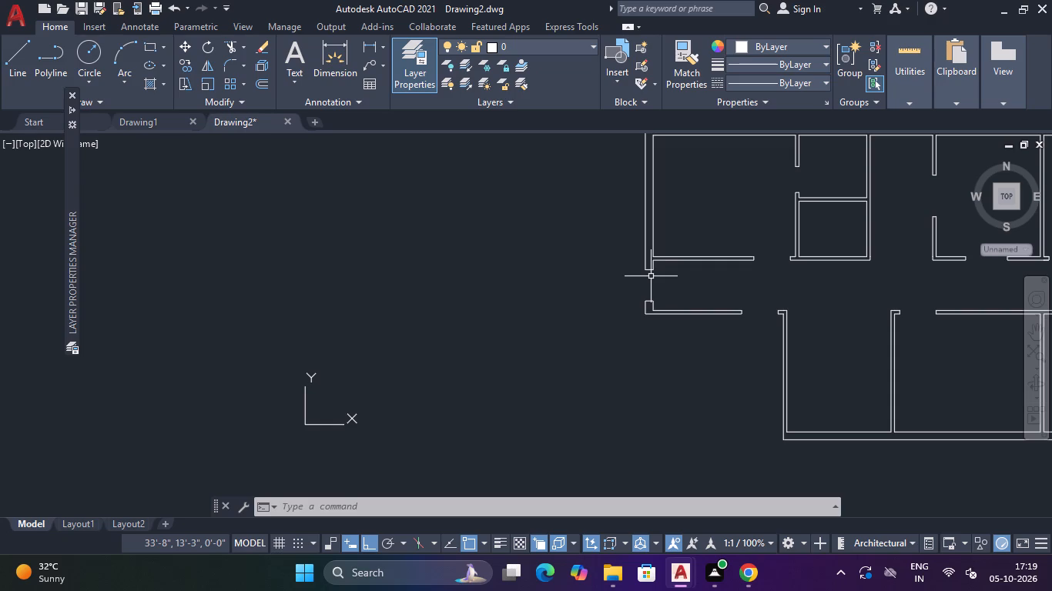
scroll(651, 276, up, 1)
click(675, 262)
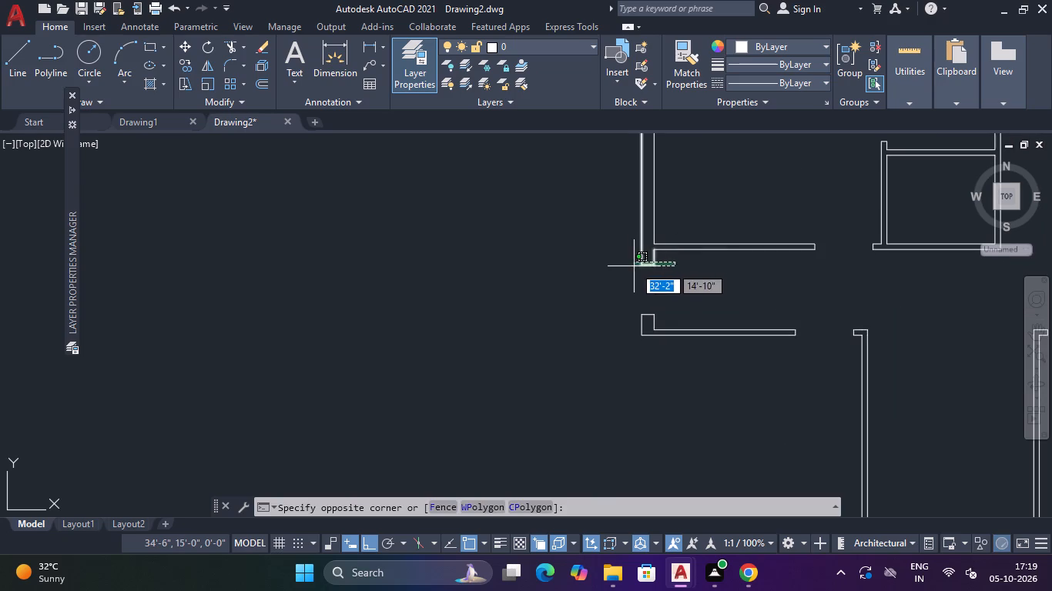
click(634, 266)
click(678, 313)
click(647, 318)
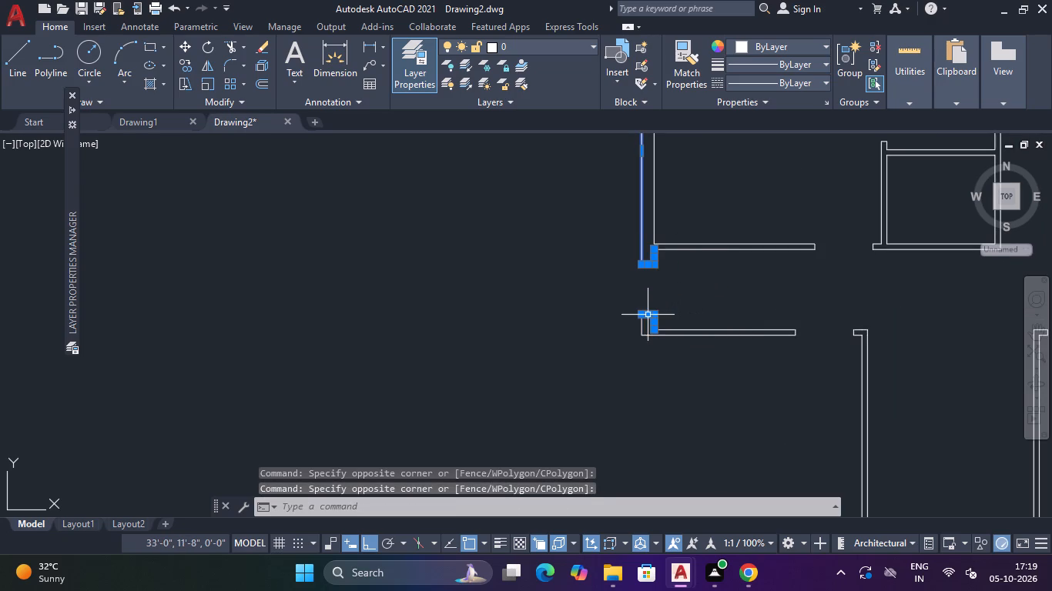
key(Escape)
Move the five short jamb lines around the west wall opening about 6'-8" east along the corridor.
scroll(648, 272, up, 3)
drag(690, 197, 684, 205)
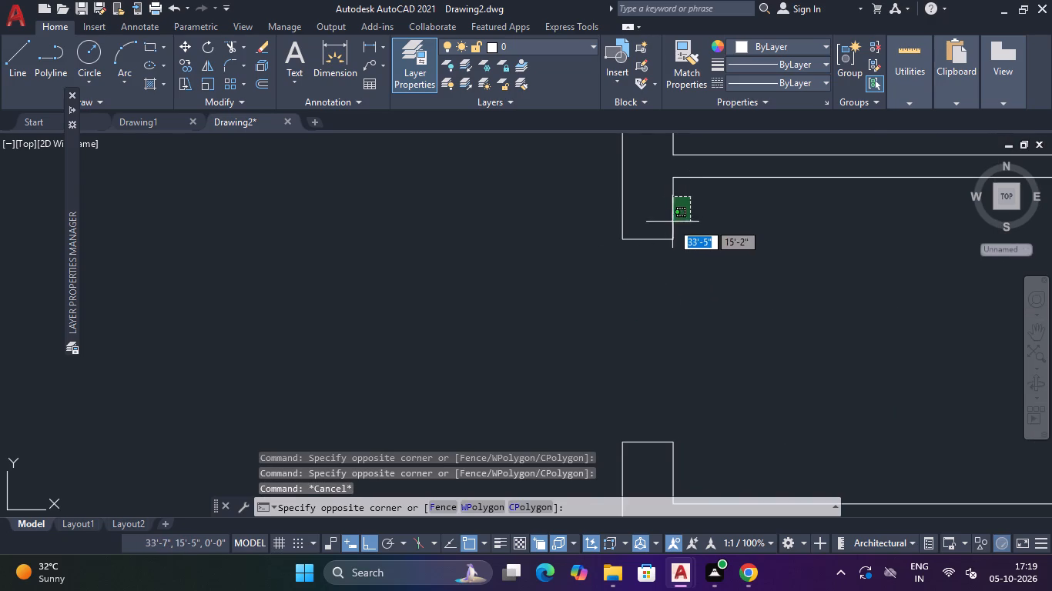
click(655, 252)
scroll(705, 287, down, 3)
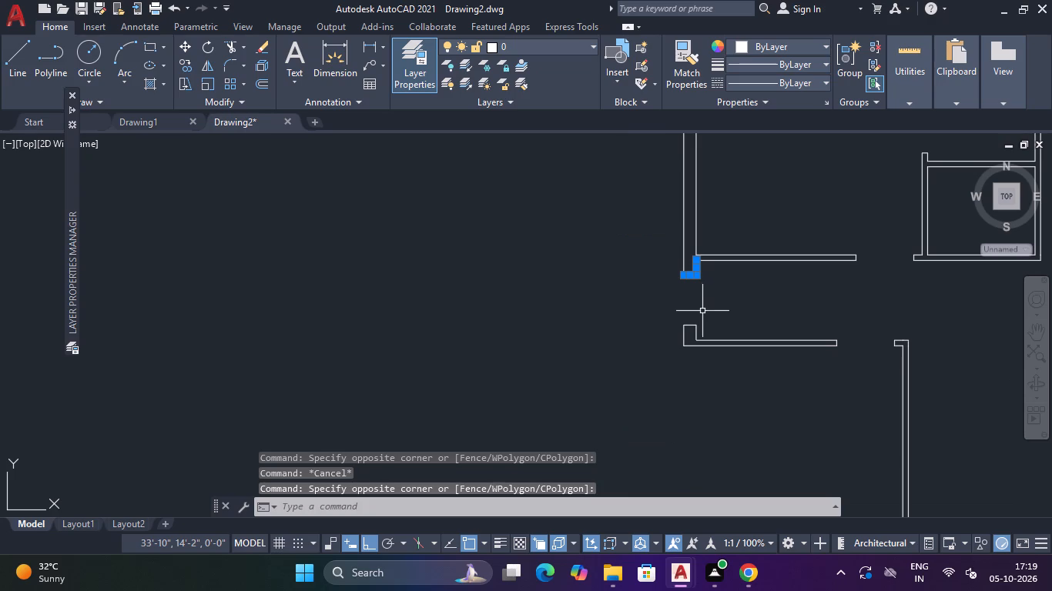
scroll(696, 312, up, 2)
click(706, 332)
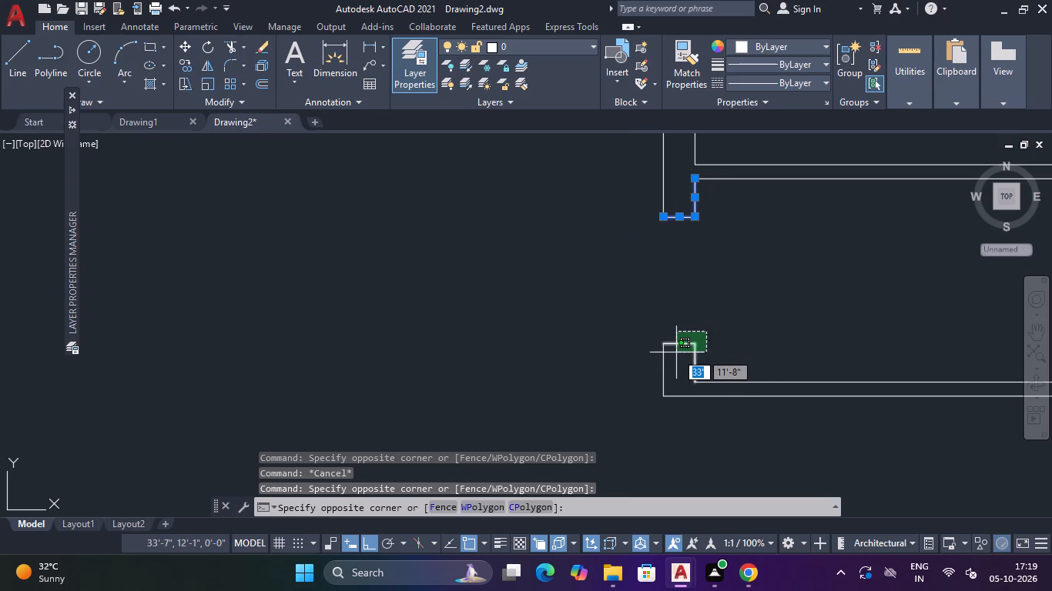
click(676, 352)
click(673, 353)
click(653, 366)
scroll(702, 300, down, 3)
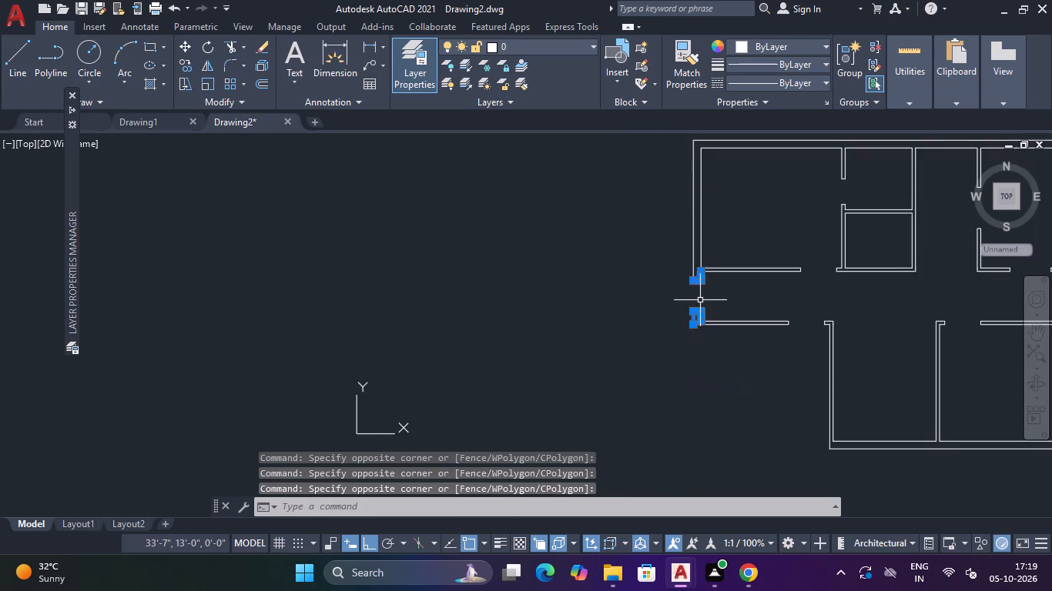
scroll(711, 294, up, 2)
text(M)
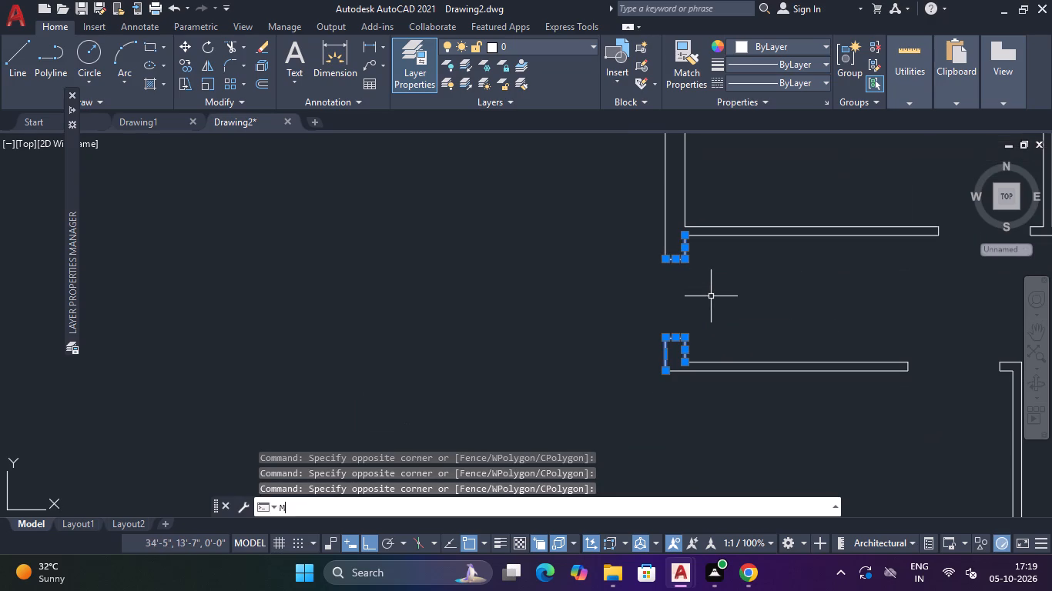
key(space)
click(682, 363)
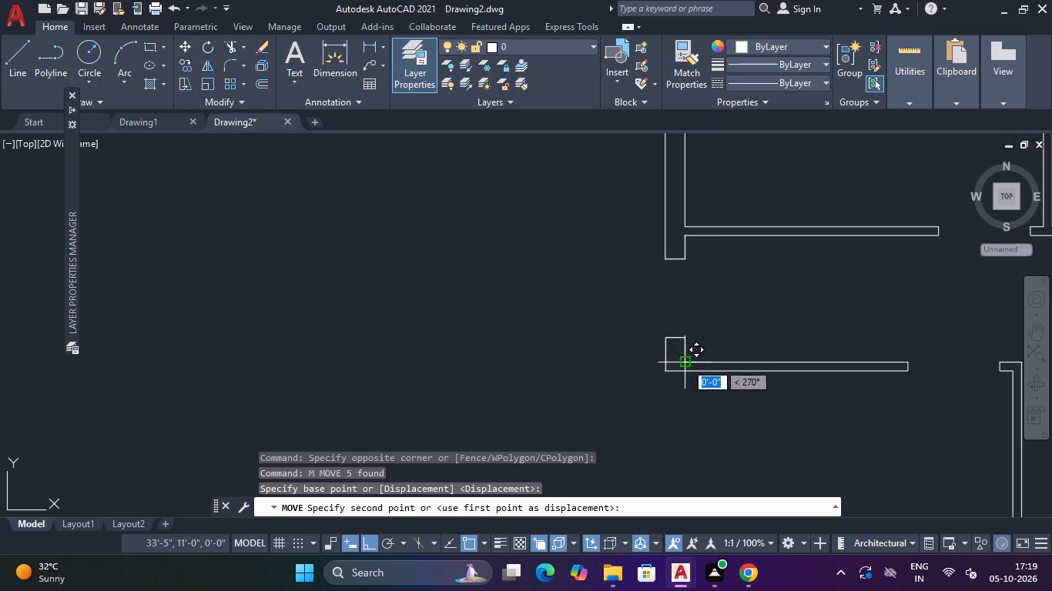
click(860, 364)
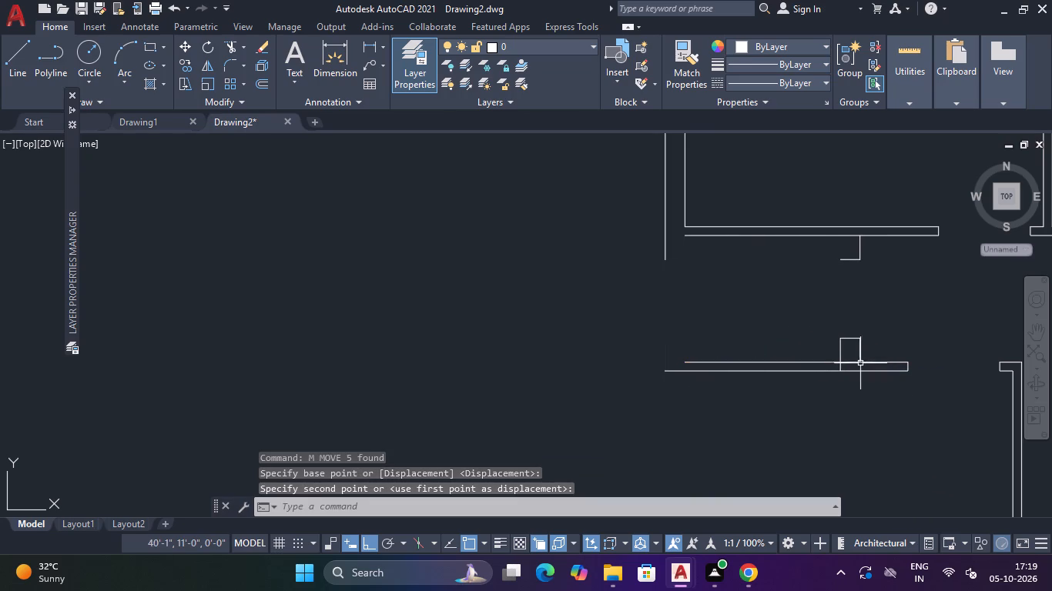
Draw a 9" line across the west outer wall along the south face of the corridor's north wall.
key(Escape)
key(Escape)
text(L)
key(space)
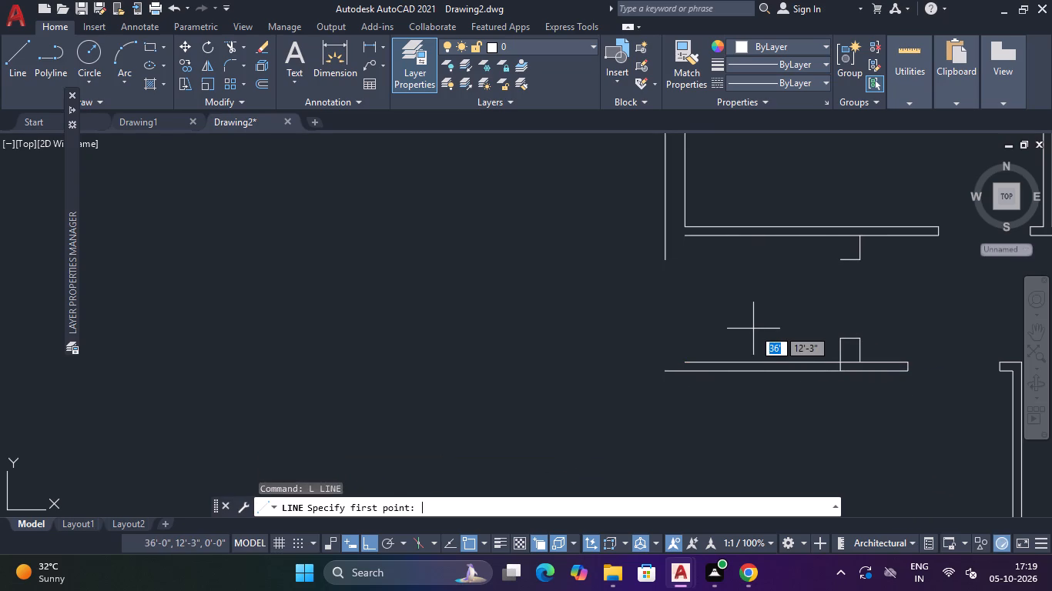
click(684, 240)
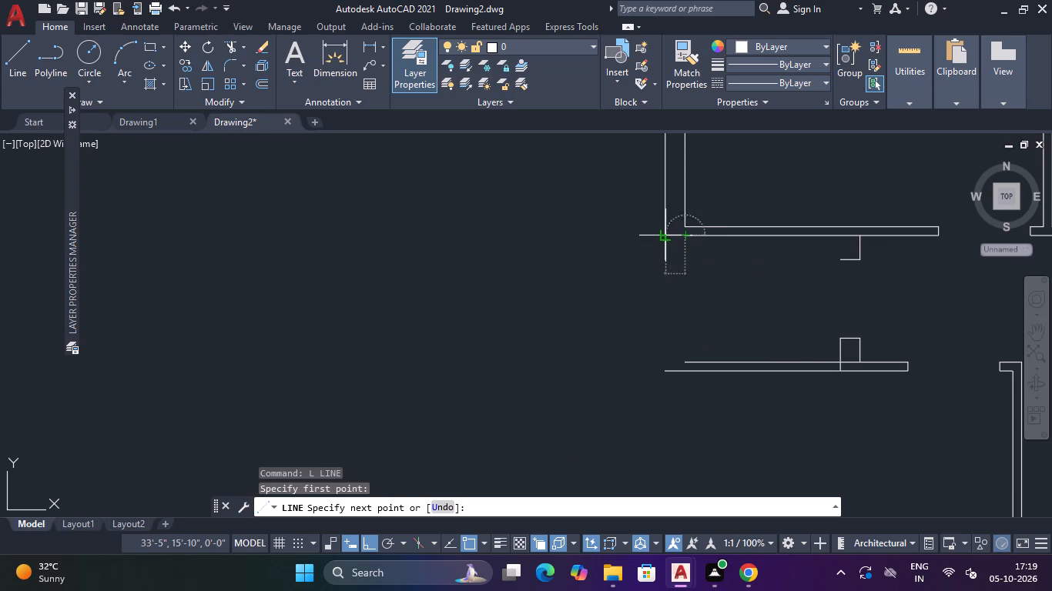
click(665, 240)
key(Escape)
Close the west end of the corridor's south wall with a 4" vertical line and a line extending its north face.
key(space)
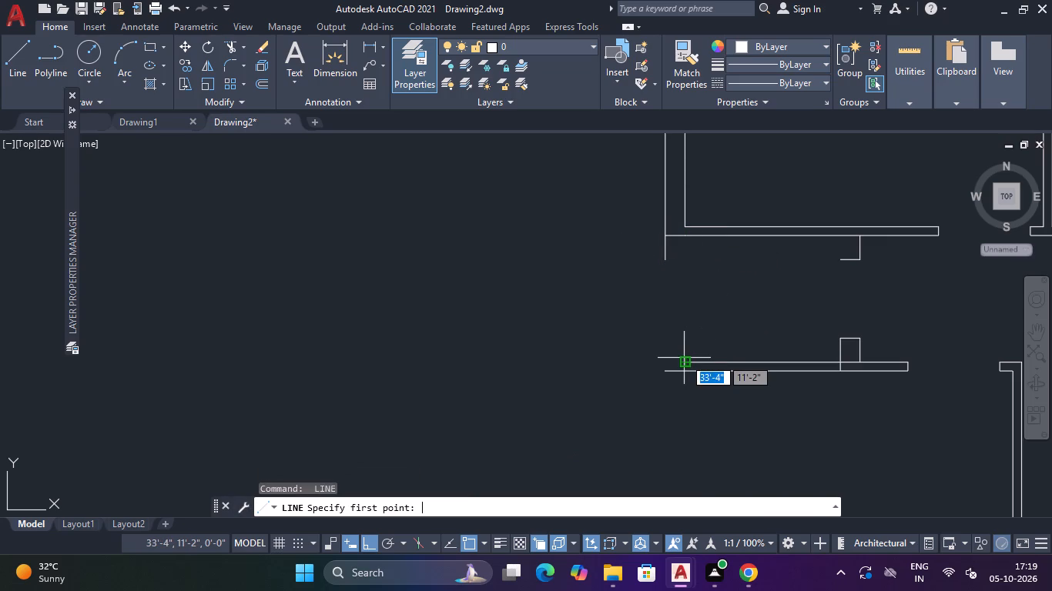
click(665, 371)
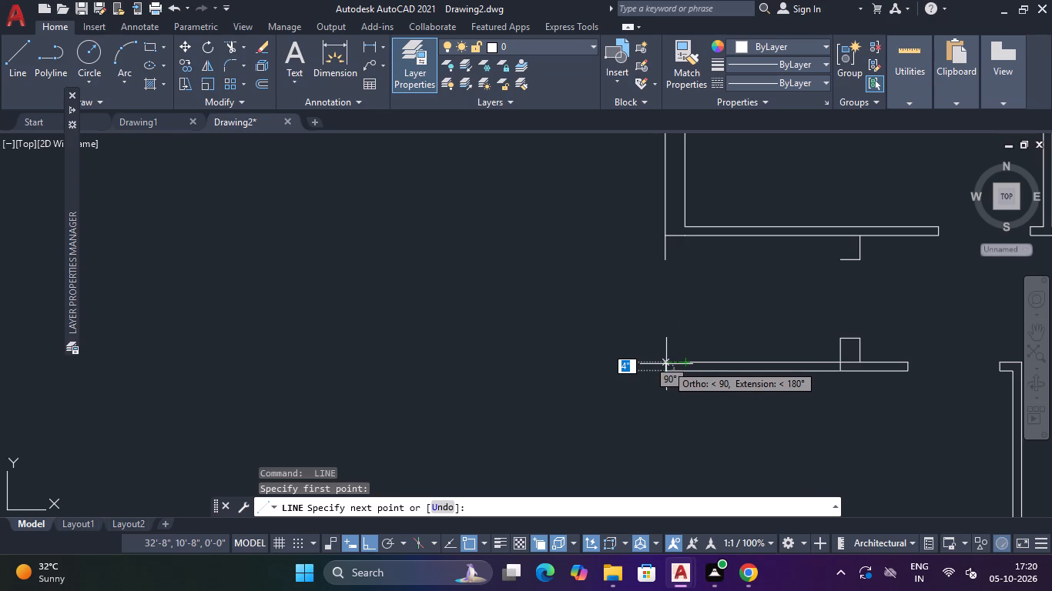
click(666, 363)
click(684, 362)
key(Escape)
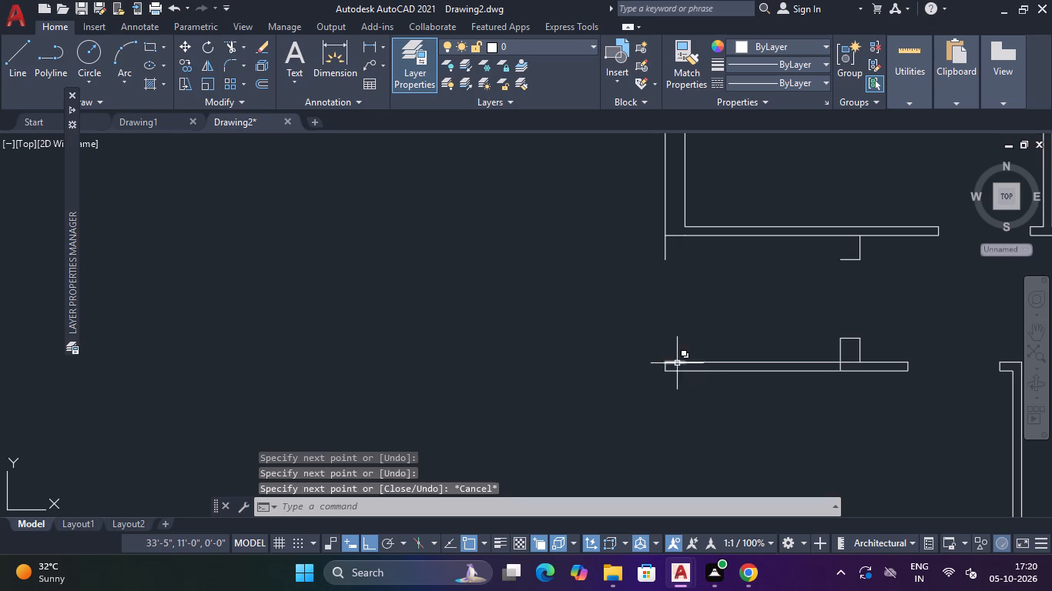
Trim the leftover stub of the west wall's outer face projecting south of the corridor's north wall.
text(TR)
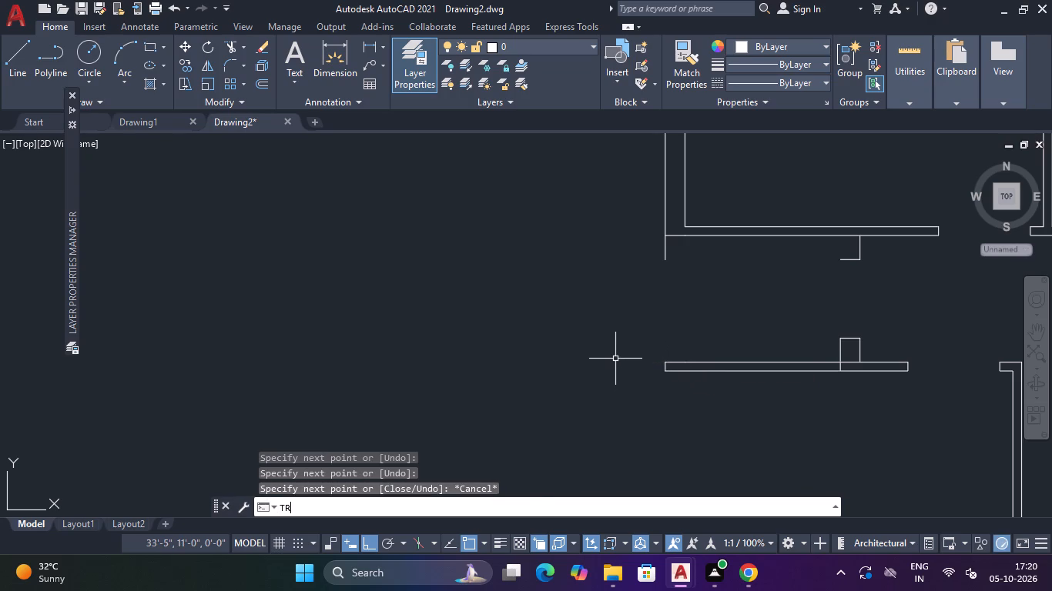
key(space)
scroll(663, 269, up, 3)
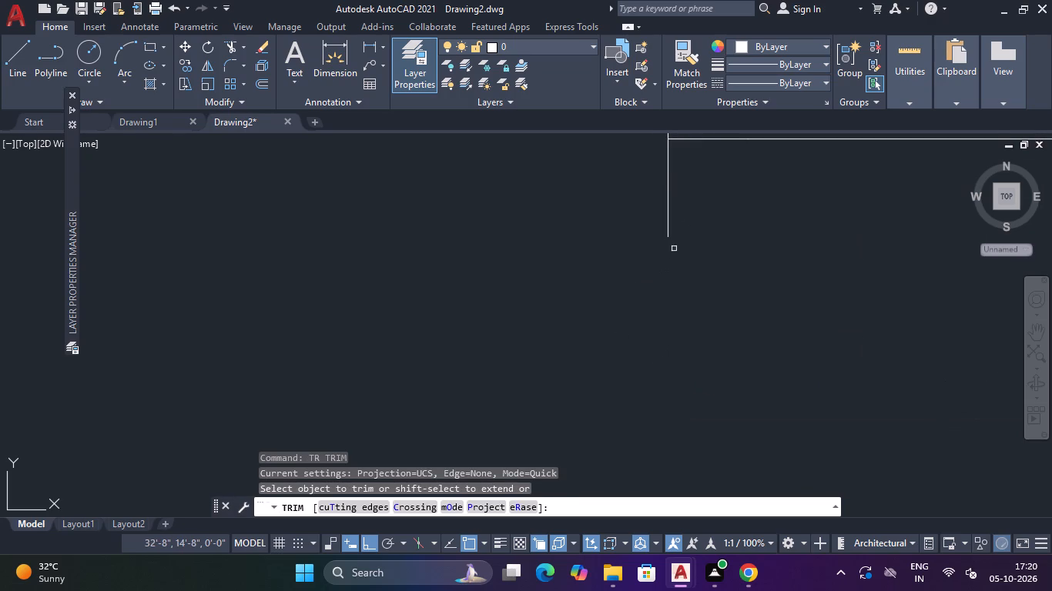
click(685, 214)
click(632, 223)
scroll(647, 218, down, 4)
middle_drag(645, 244, 518, 262)
key(Escape)
key(Escape)
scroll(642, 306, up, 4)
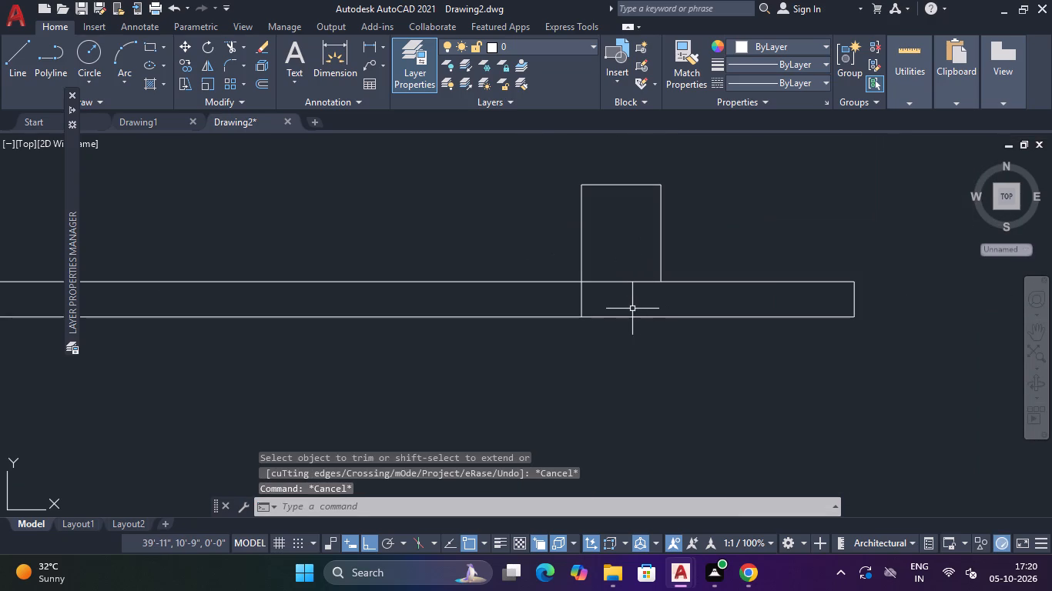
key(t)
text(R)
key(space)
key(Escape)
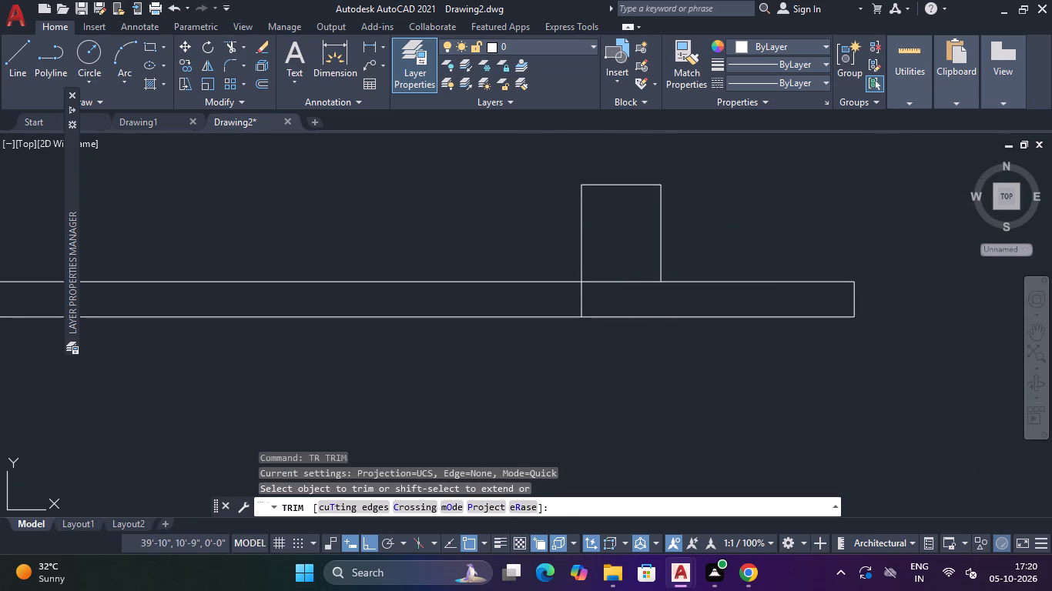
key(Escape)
Measure the height of the south jamb's east side with a linear dimension, without placing the dimension.
text(DL)
text(I)
key(space)
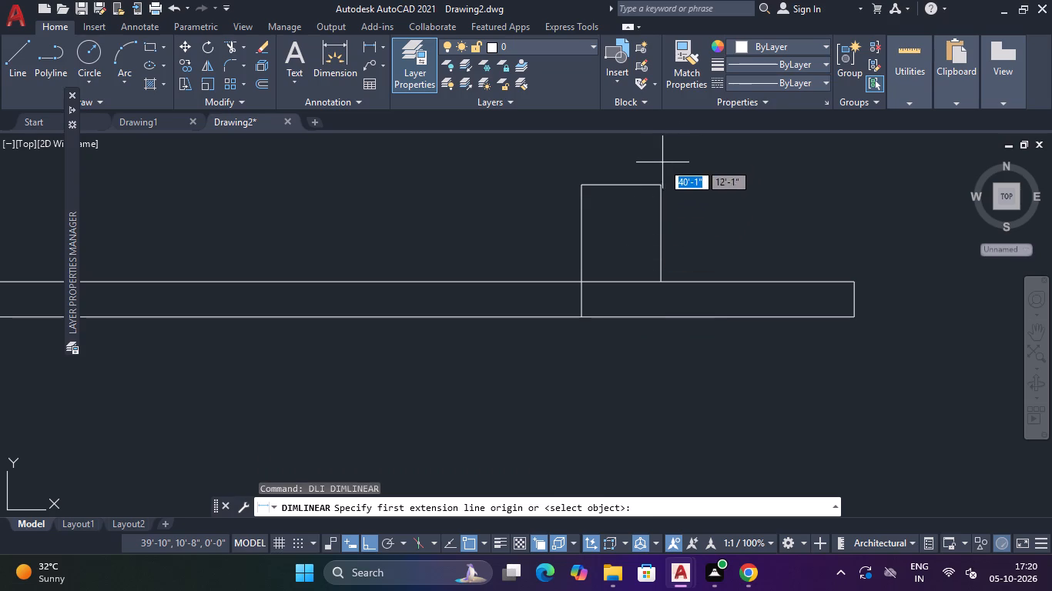
click(662, 185)
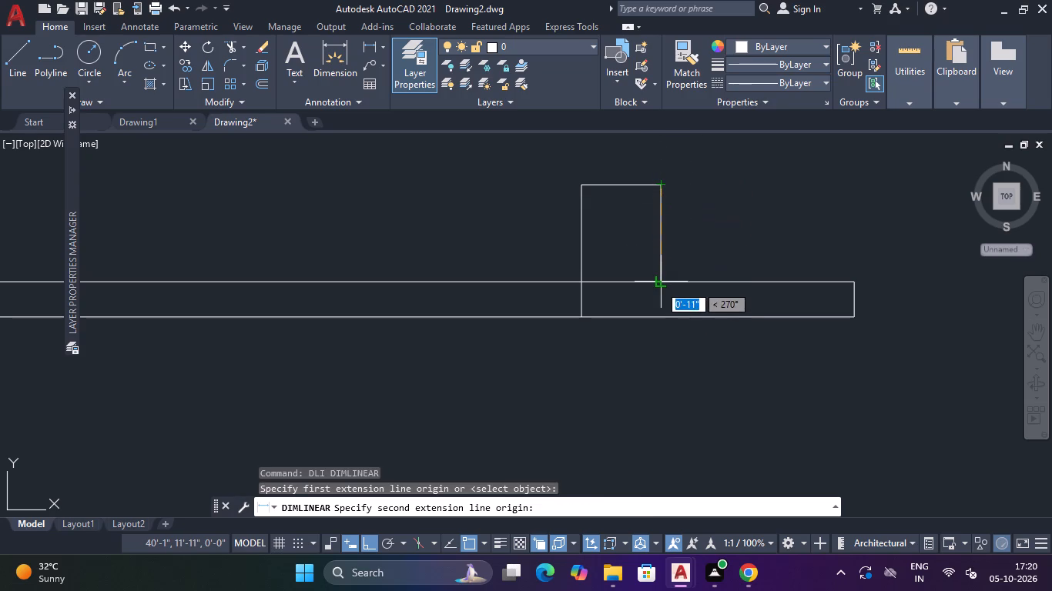
click(659, 285)
scroll(733, 246, down, 4)
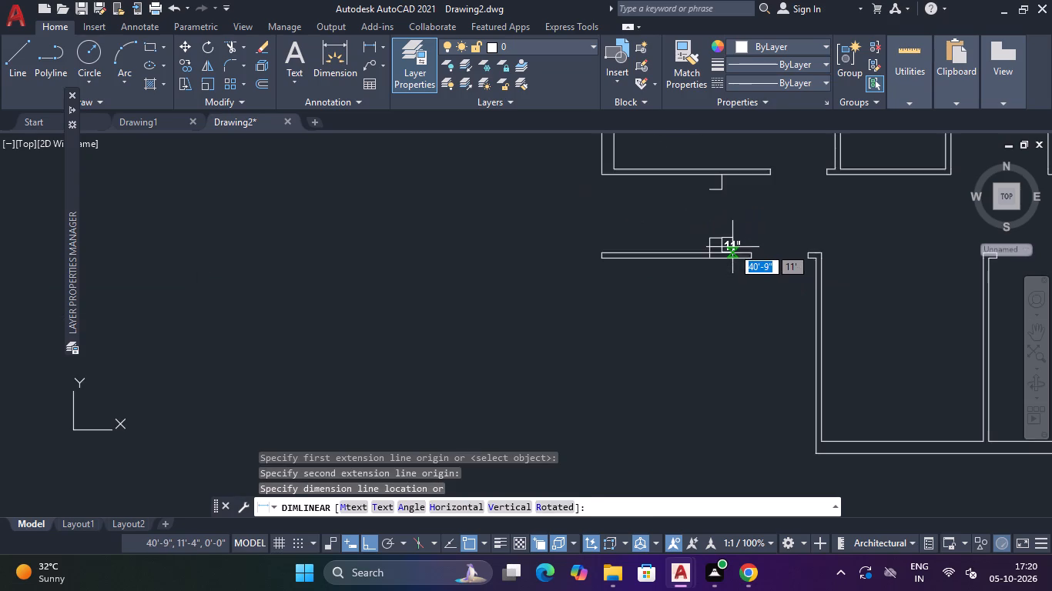
scroll(732, 255, up, 3)
key(Escape)
Delete the three lines forming the jamb on the corridor's south wall.
middle_drag(675, 295, 650, 382)
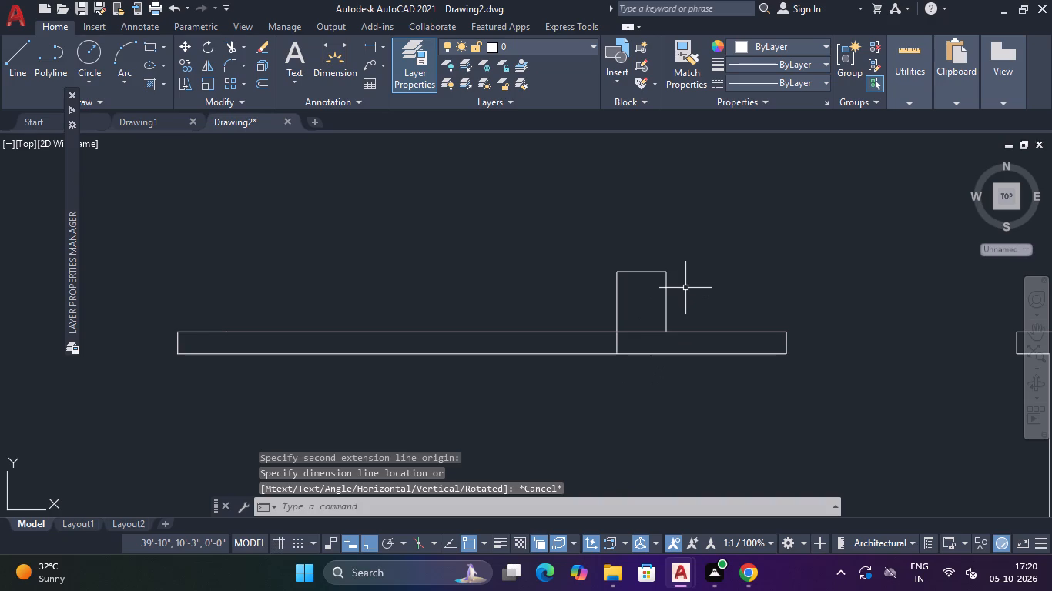
click(689, 249)
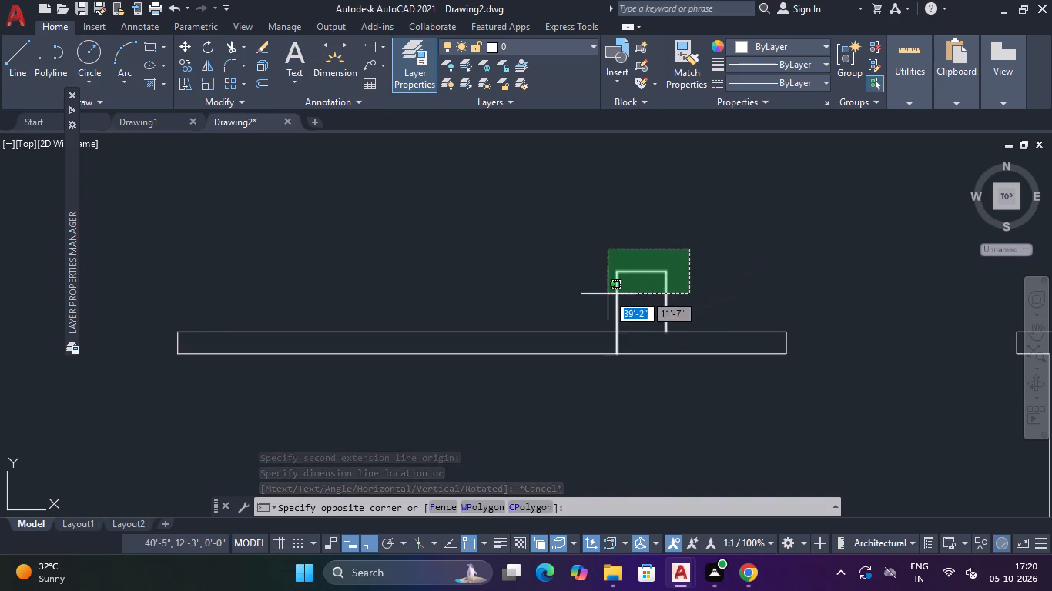
click(608, 294)
key(Delete)
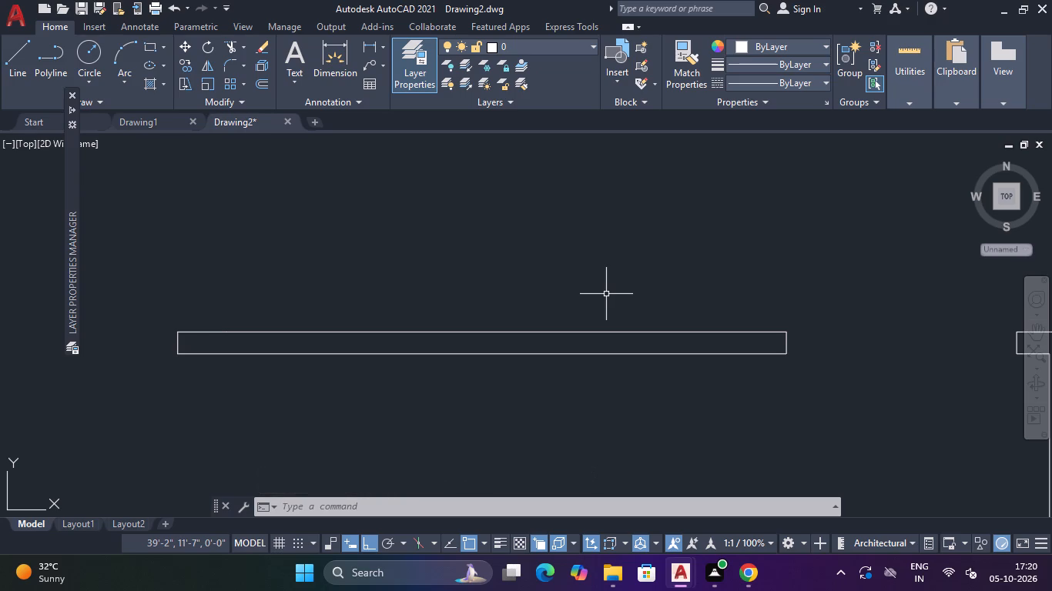
Start a new south jamb in line with the north jamb's east side, drawing 6" north from the wall and 4" west.
text(L)
key(space)
scroll(610, 292, down, 2)
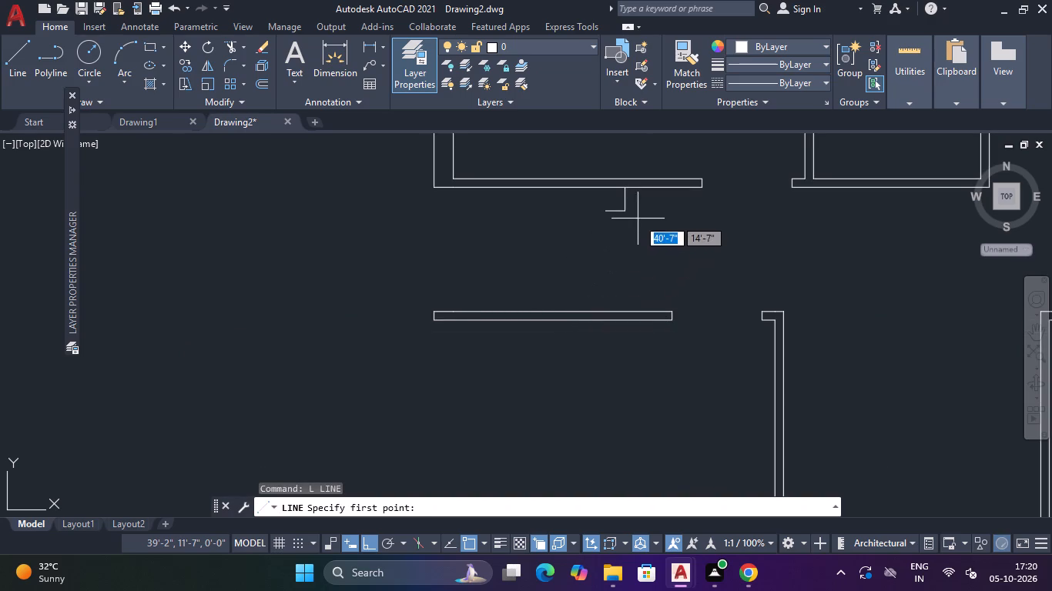
click(626, 314)
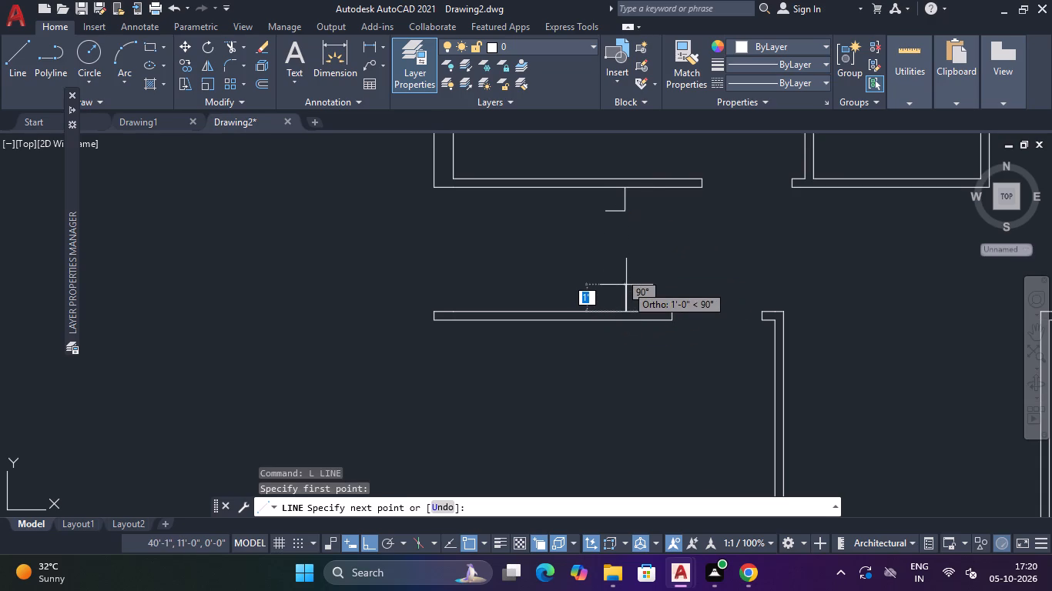
text(6")
key(Return)
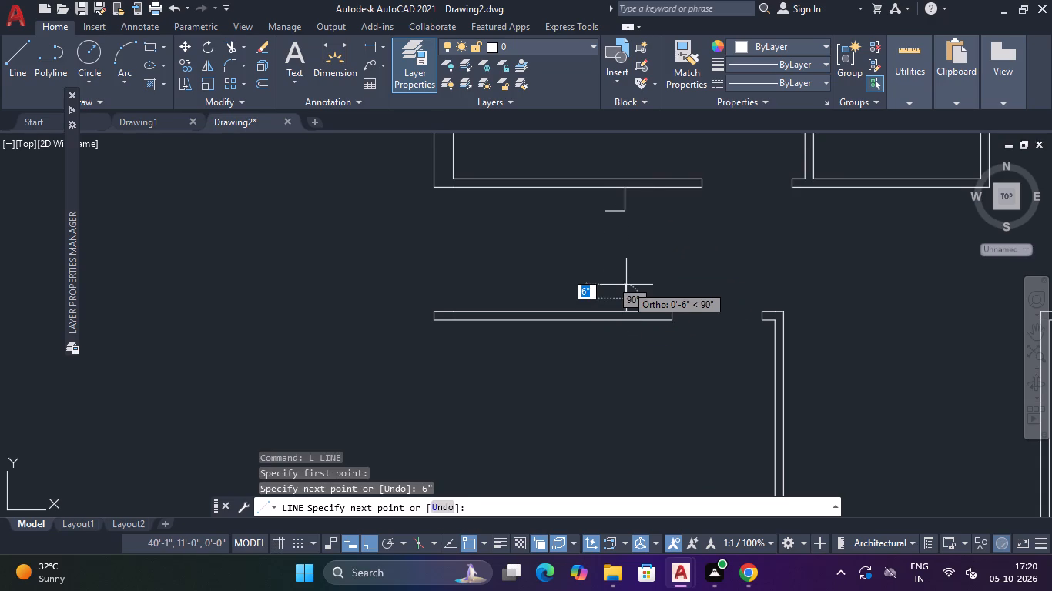
text(4")
key(Return)
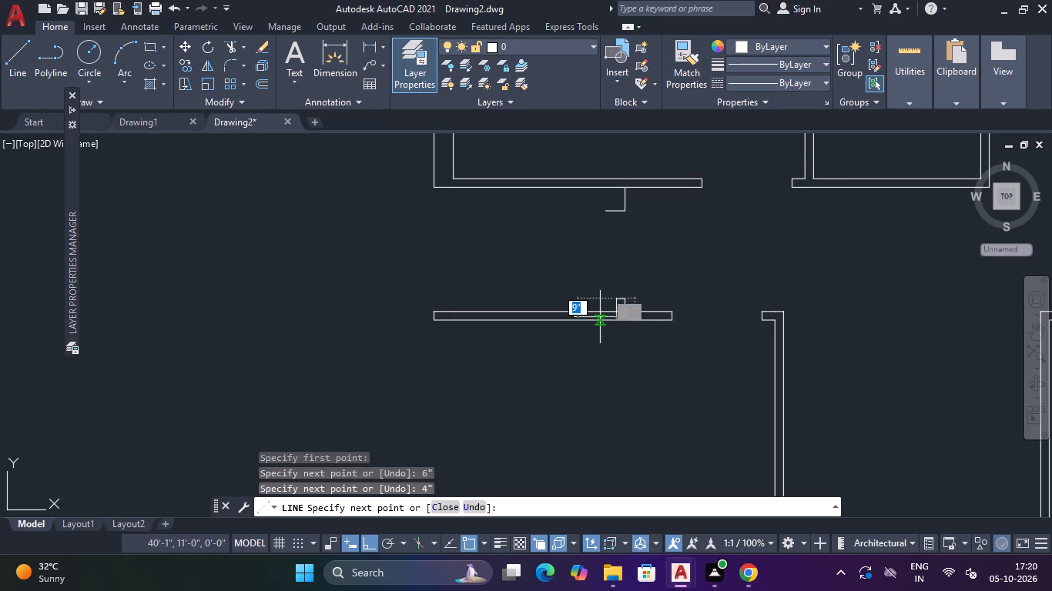
scroll(610, 317, up, 3)
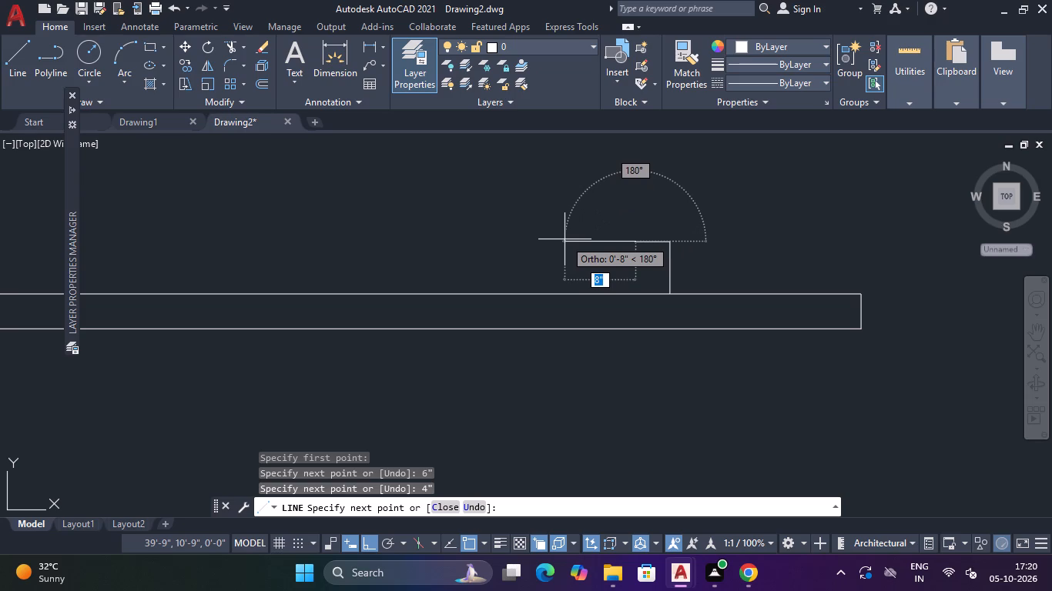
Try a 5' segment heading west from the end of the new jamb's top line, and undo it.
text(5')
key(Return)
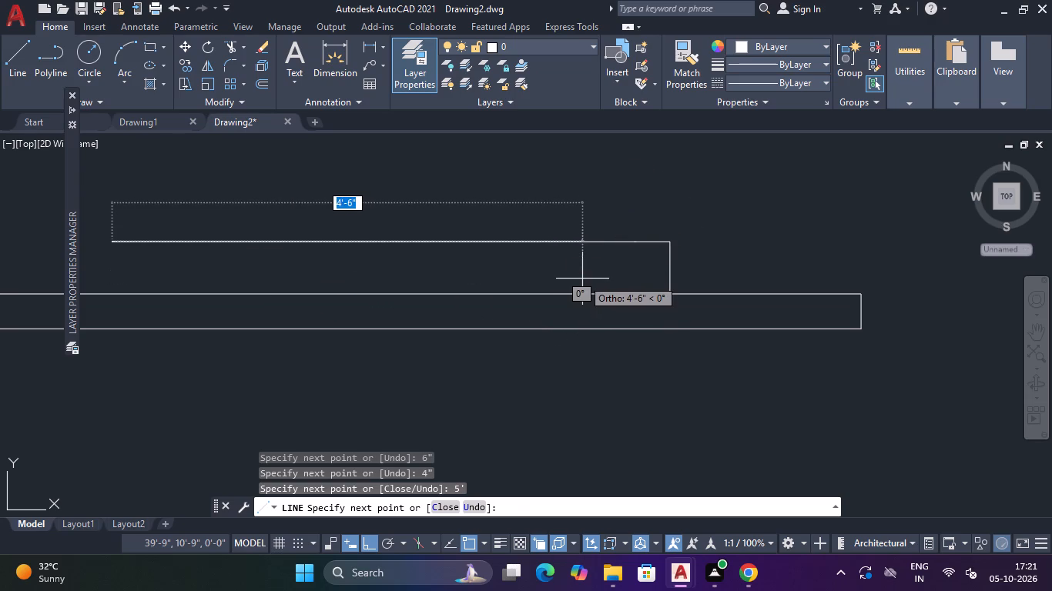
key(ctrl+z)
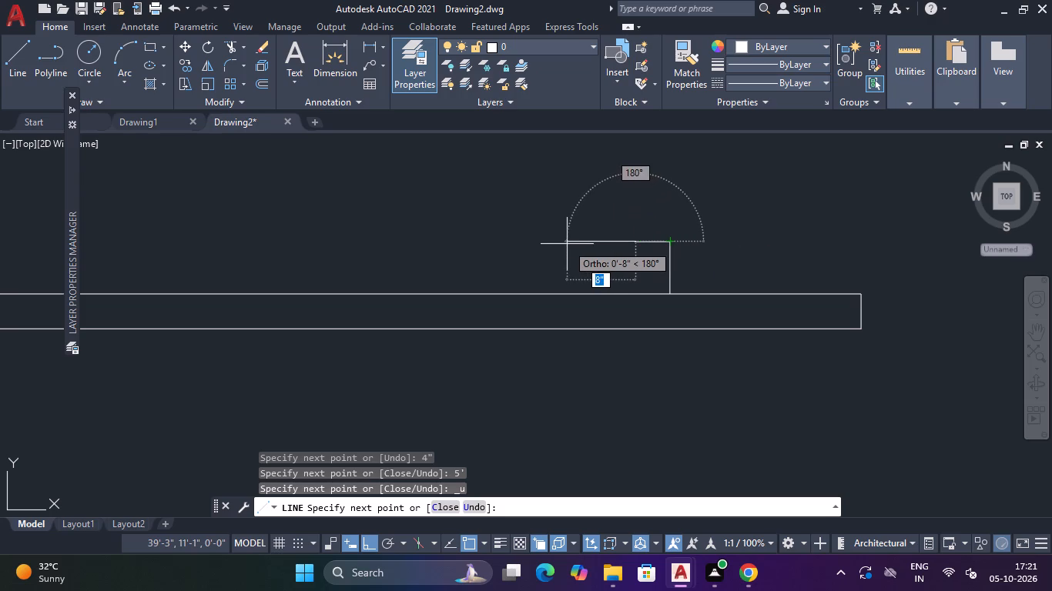
Continue the south jamb's top line 5" further west and bring its west side down to the wall face.
text(5"|)
key(BackSpace)
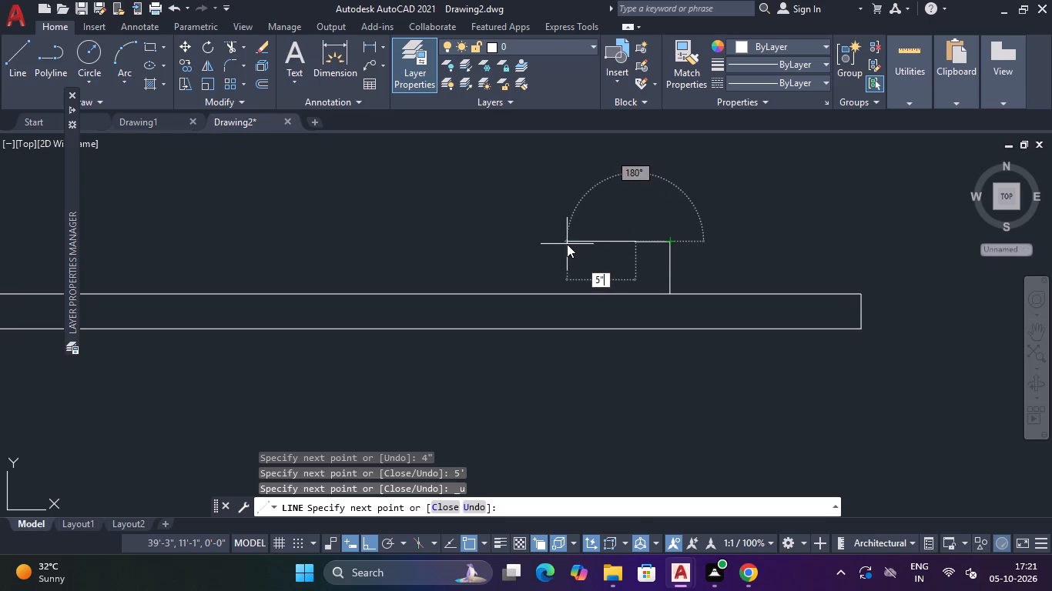
key(Return)
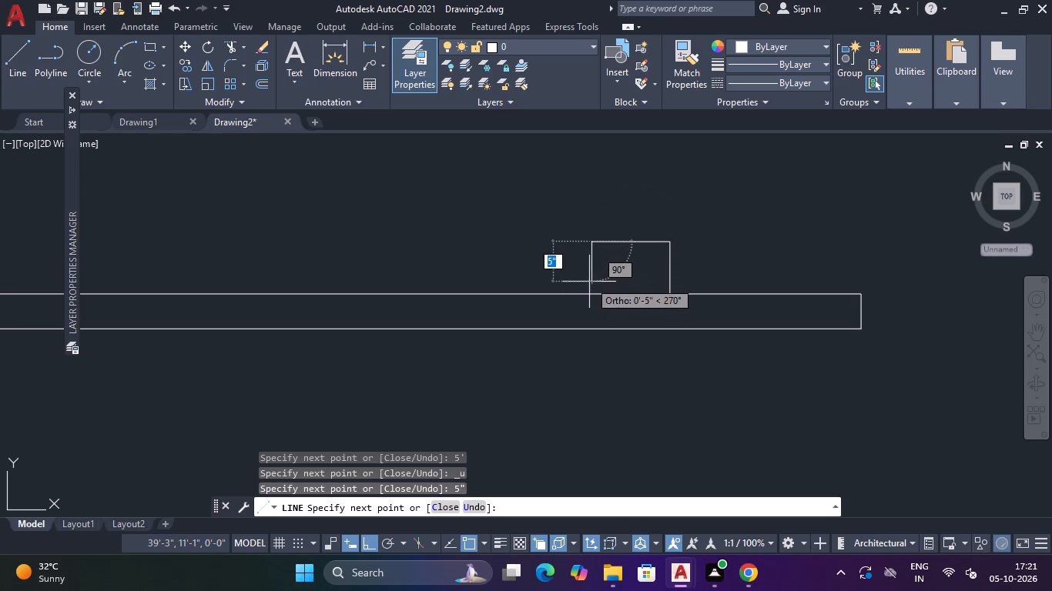
click(594, 295)
key(Escape)
Draw the north jamb's missing west side from its bottom corner up to the corridor's north wall.
scroll(618, 199, down, 3)
middle_drag(621, 179, 581, 302)
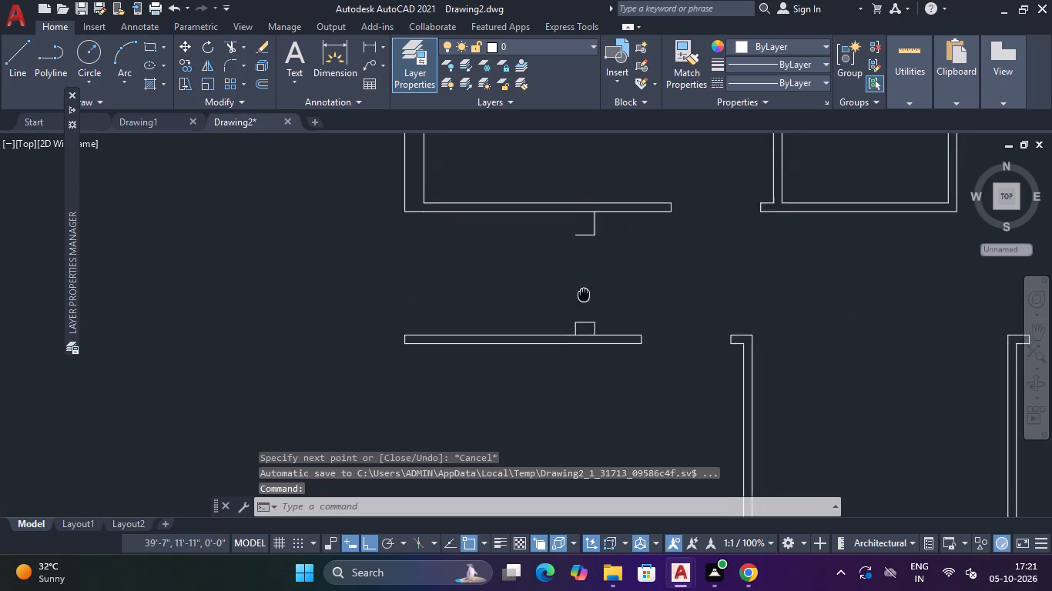
middle_drag(581, 302, 581, 303)
key(l)
key(space)
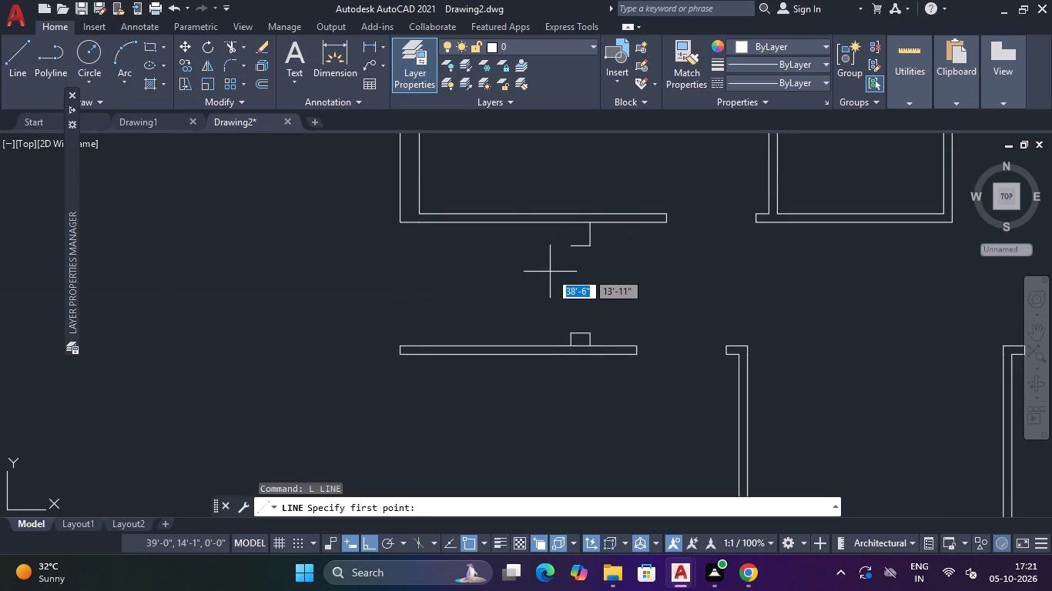
scroll(540, 248, up, 2)
click(613, 240)
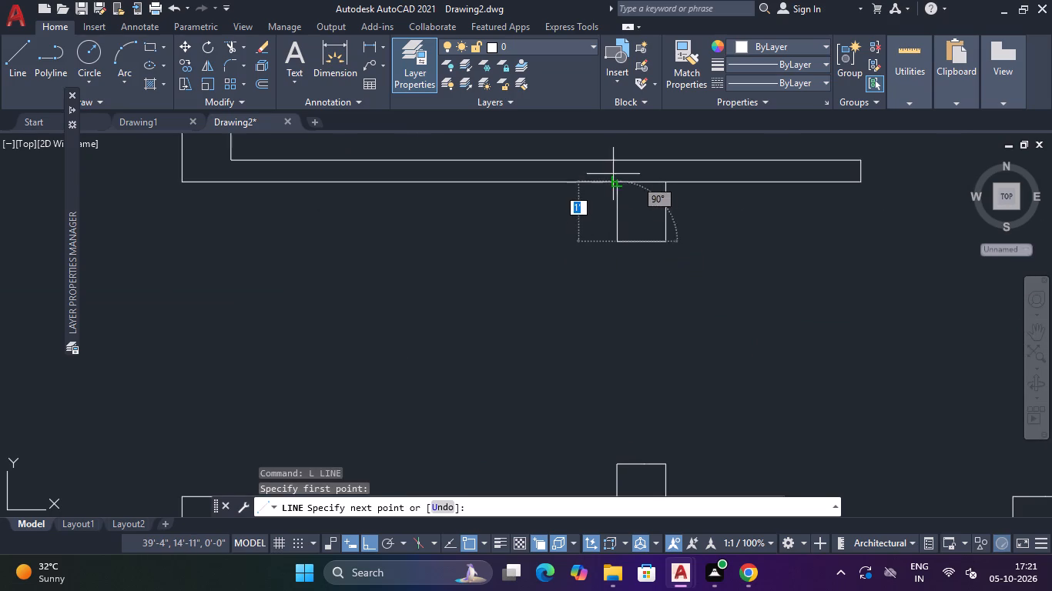
click(616, 180)
key(Escape)
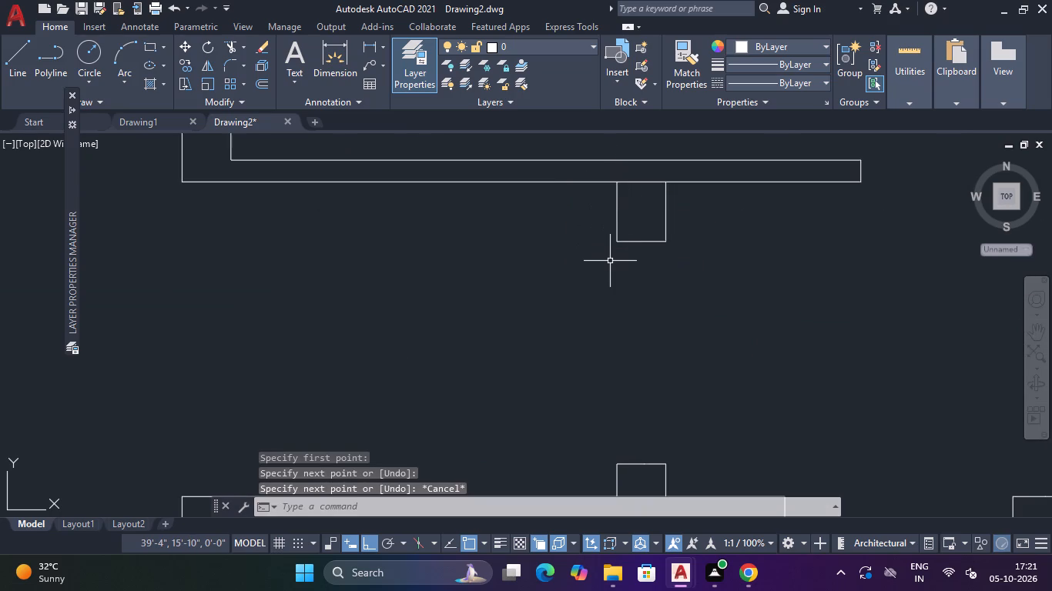
Trim the corridor wall faces between the sides of the north and south jambs so each joins its wall.
text(TR)
key(space)
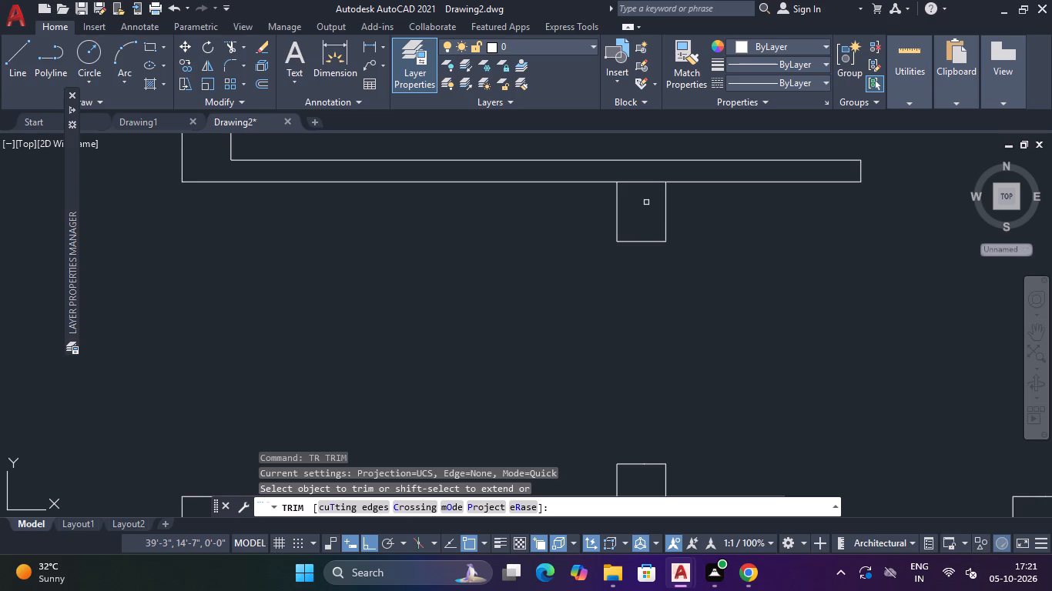
drag(642, 176, 644, 192)
scroll(652, 286, down, 3)
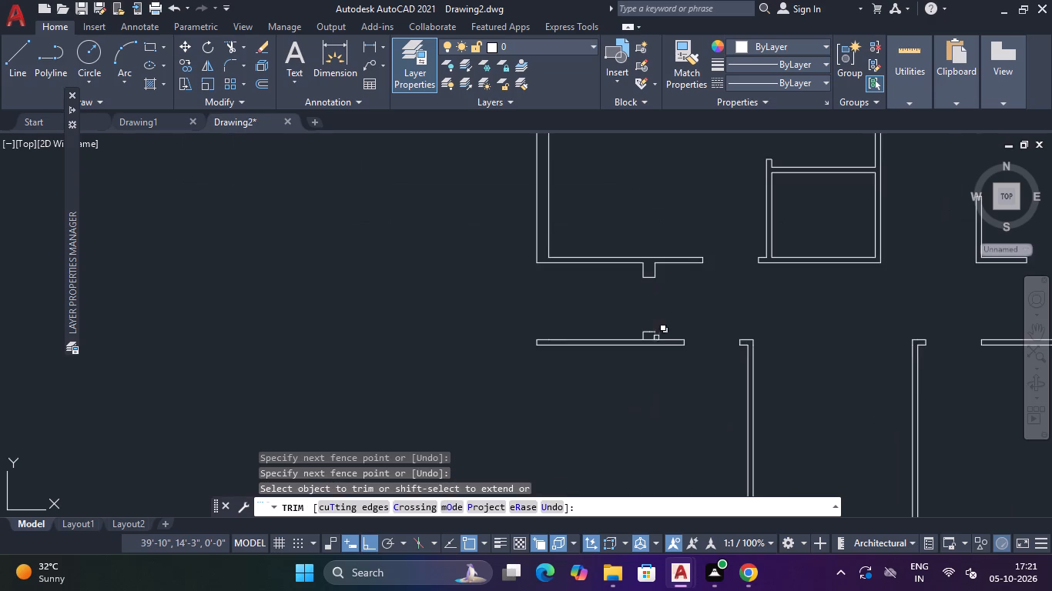
scroll(651, 341, up, 4)
click(648, 348)
click(642, 328)
key(Escape)
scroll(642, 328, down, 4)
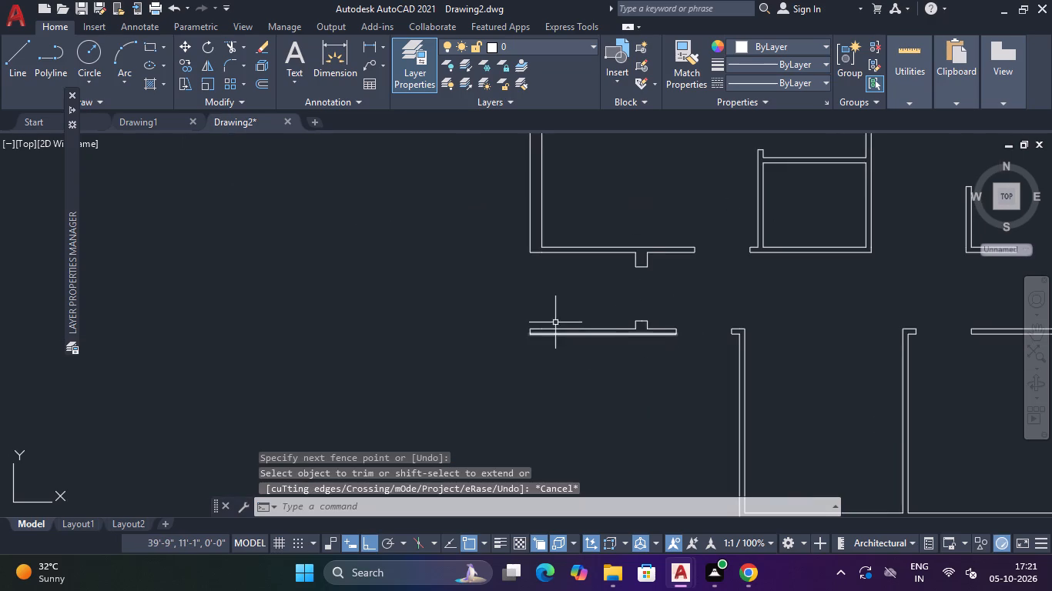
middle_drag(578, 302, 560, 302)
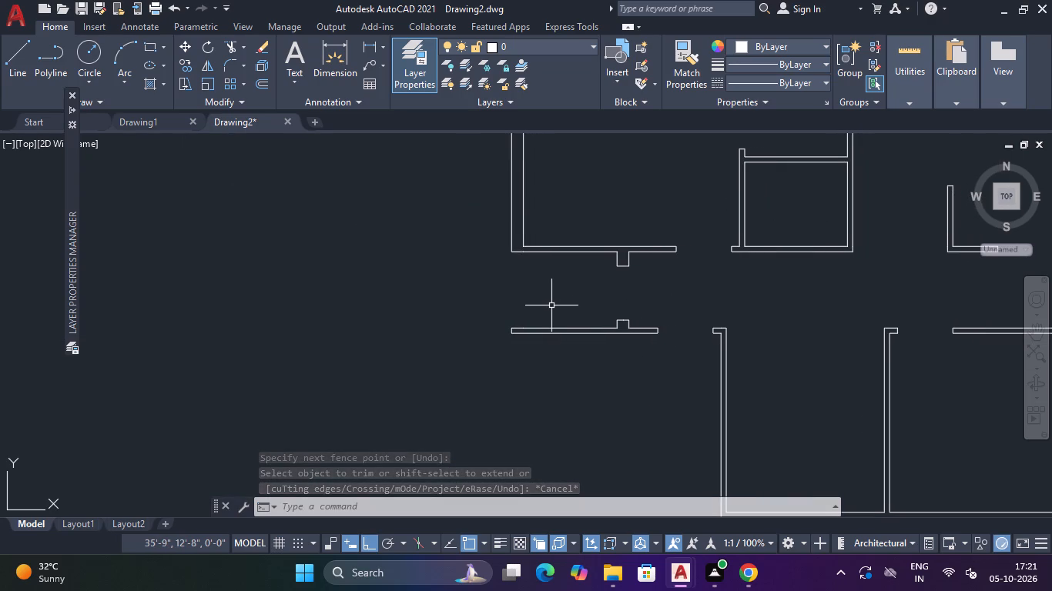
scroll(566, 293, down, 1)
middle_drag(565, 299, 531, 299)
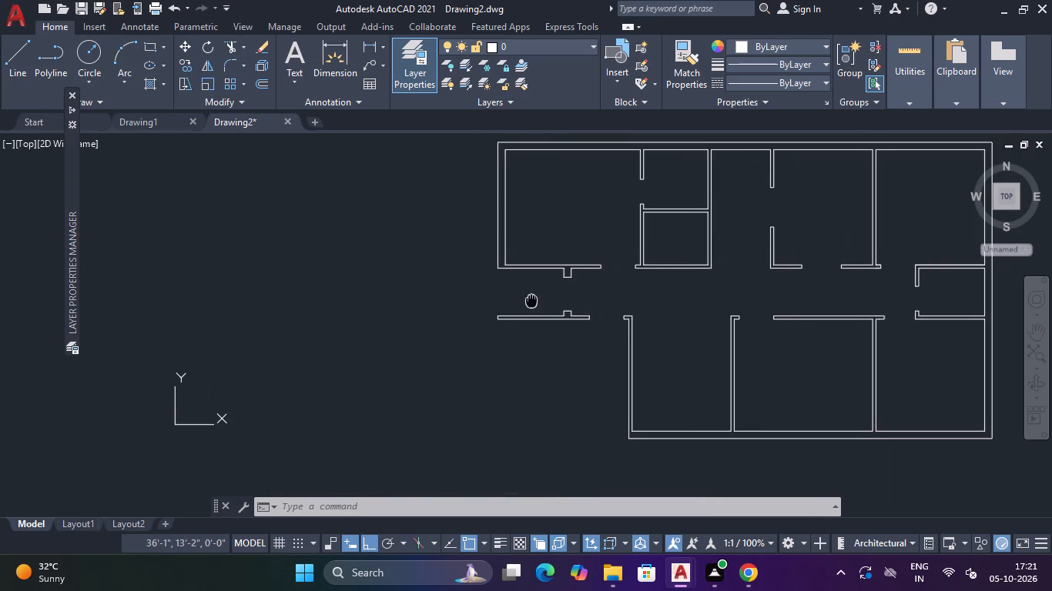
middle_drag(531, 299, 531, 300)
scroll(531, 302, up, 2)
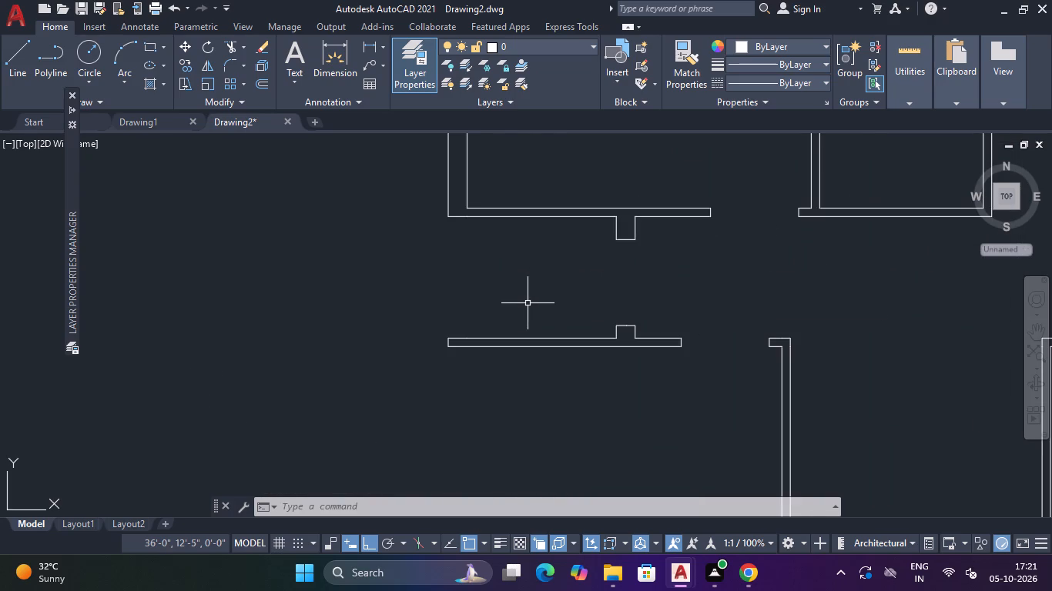
Draw a stair-tread rectangle about 11" wide, west of the jambs, spanning between the corridor's north and south wall faces.
text(REC)
key(Return)
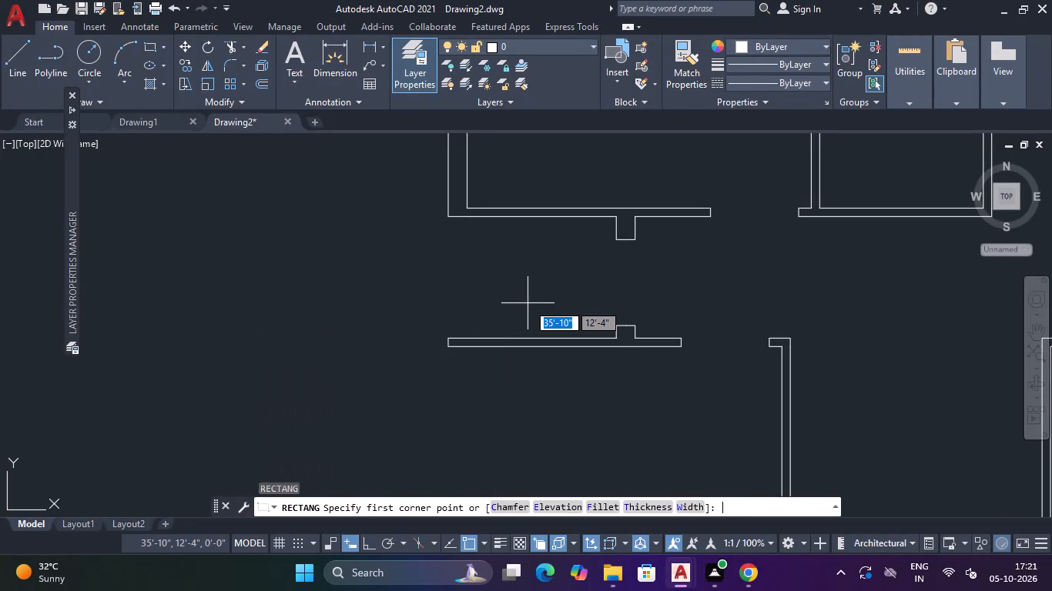
scroll(605, 224, up, 3)
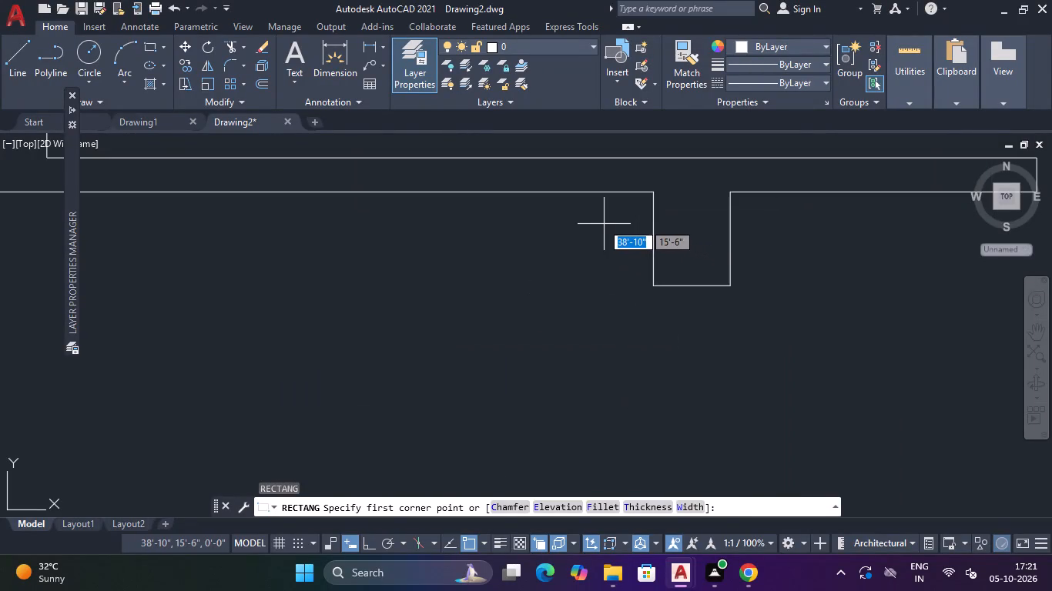
scroll(586, 203, down, 2)
click(572, 201)
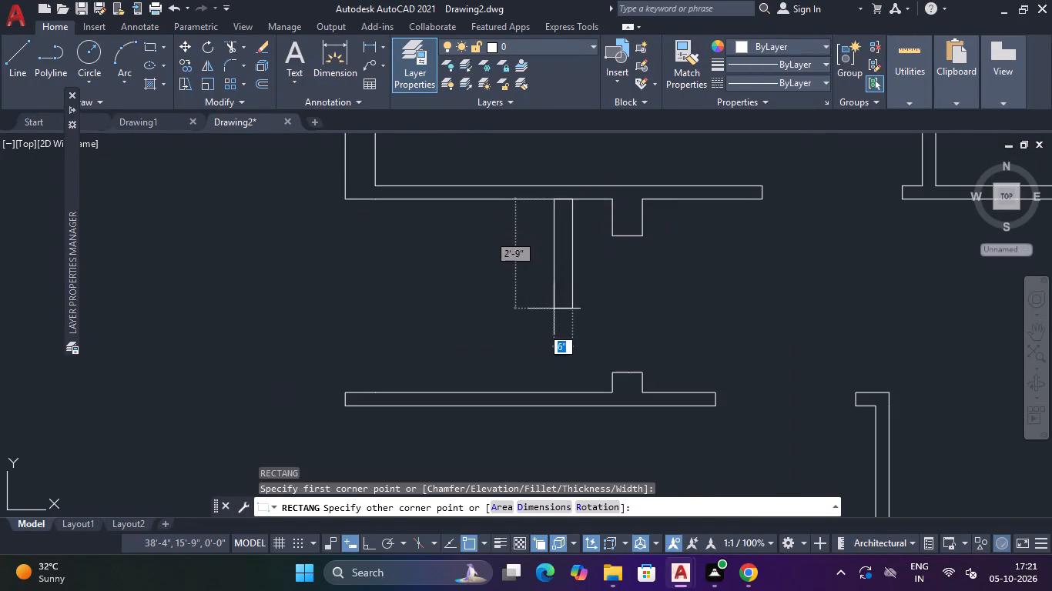
click(536, 392)
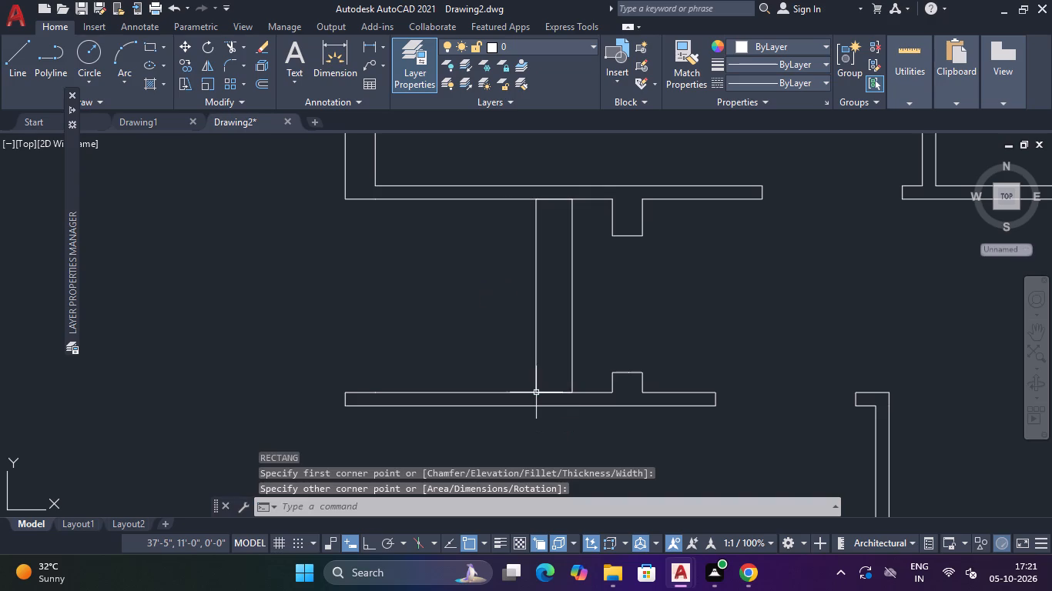
Copy the tread rectangle three times westward, edge to edge, to make a run of four treads.
click(580, 315)
click(518, 339)
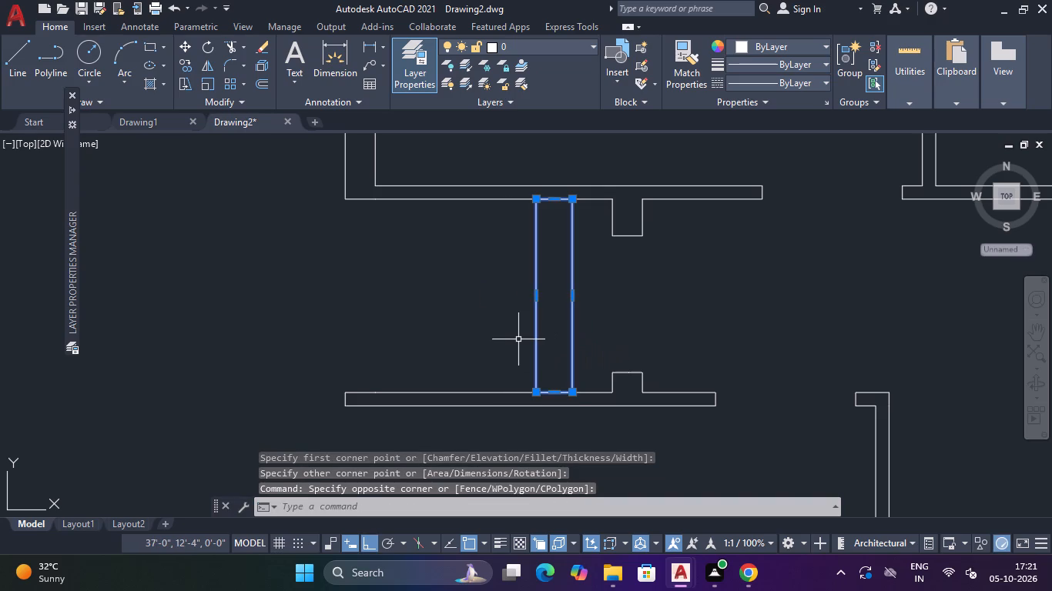
text(CO)
key(Return)
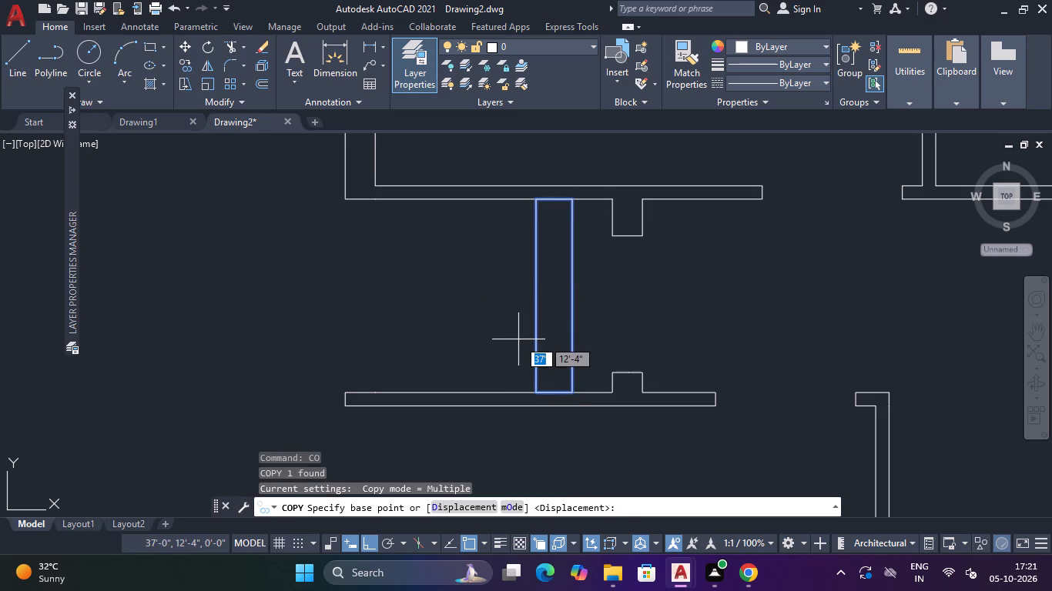
click(576, 202)
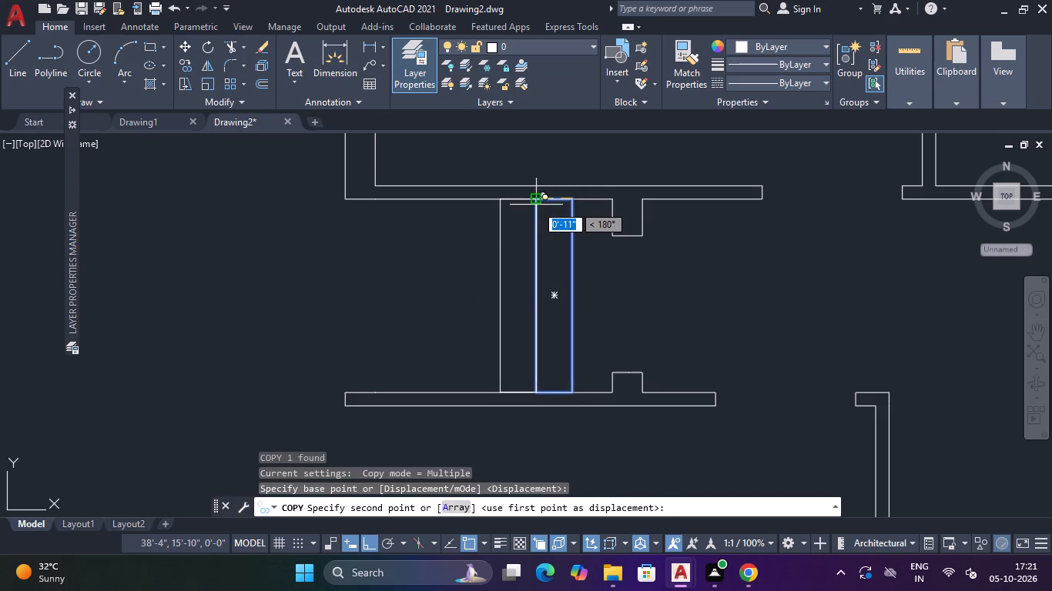
click(535, 205)
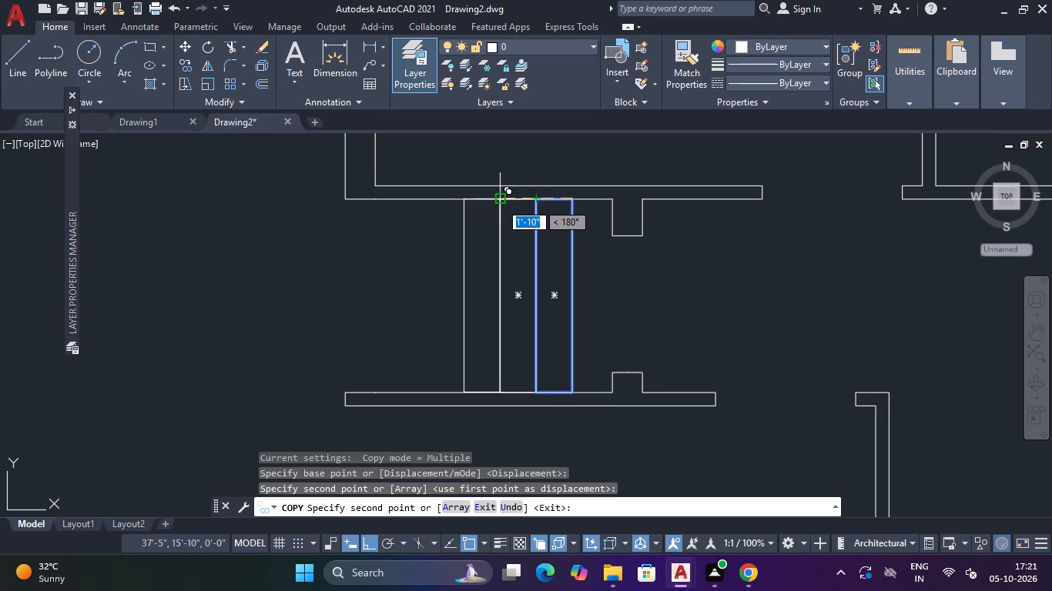
click(500, 202)
scroll(464, 202, up, 3)
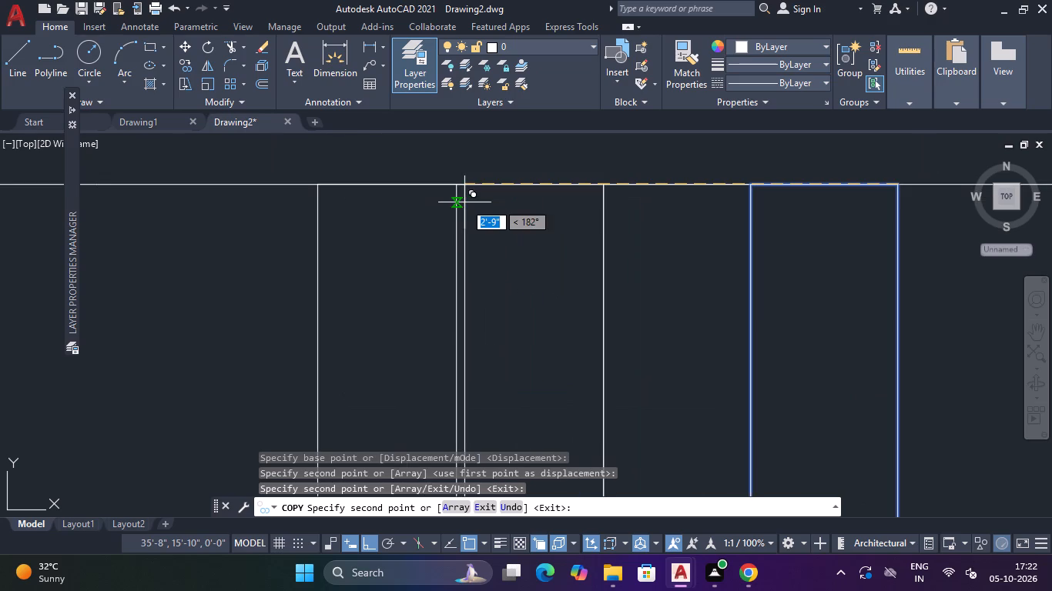
click(457, 187)
scroll(454, 187, down, 3)
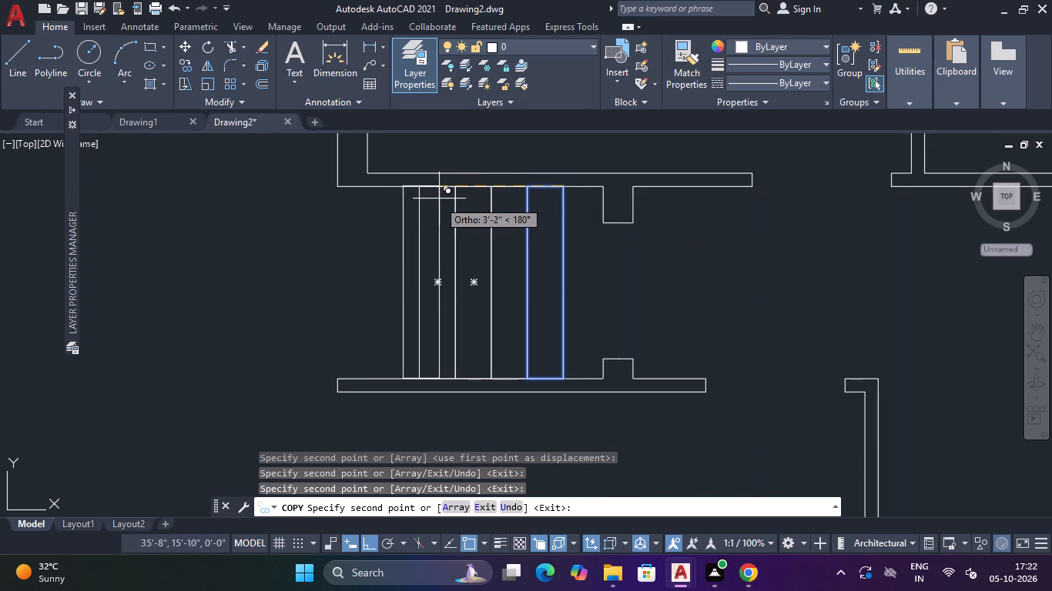
key(Escape)
Move the four treads about 1'-4" west so the run starts in line with the west outer wall's inner face.
scroll(621, 267, down, 3)
scroll(621, 267, up, 2)
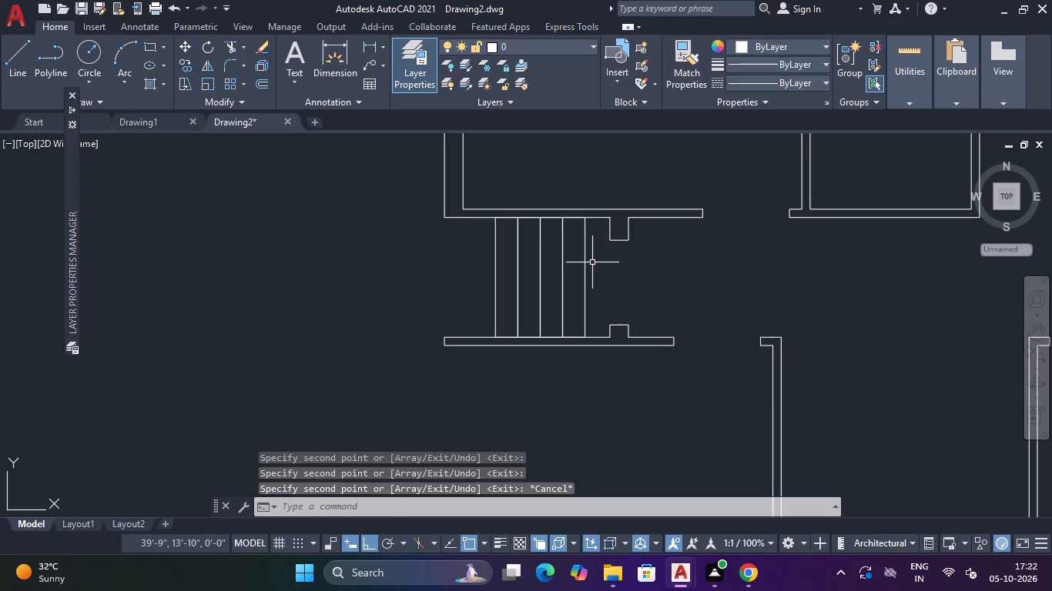
click(589, 262)
click(487, 283)
text(M)
key(space)
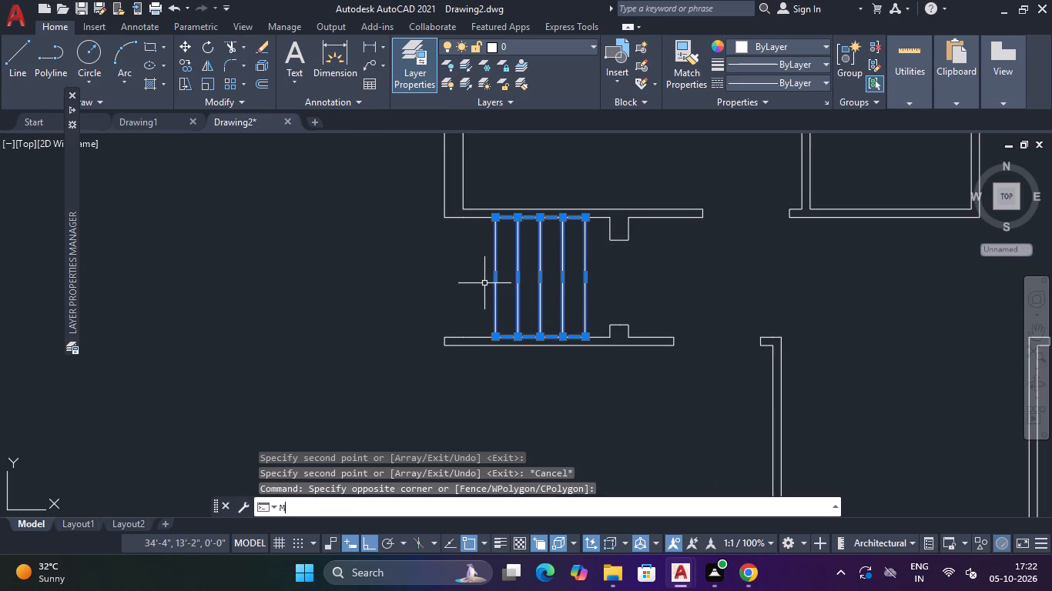
click(496, 220)
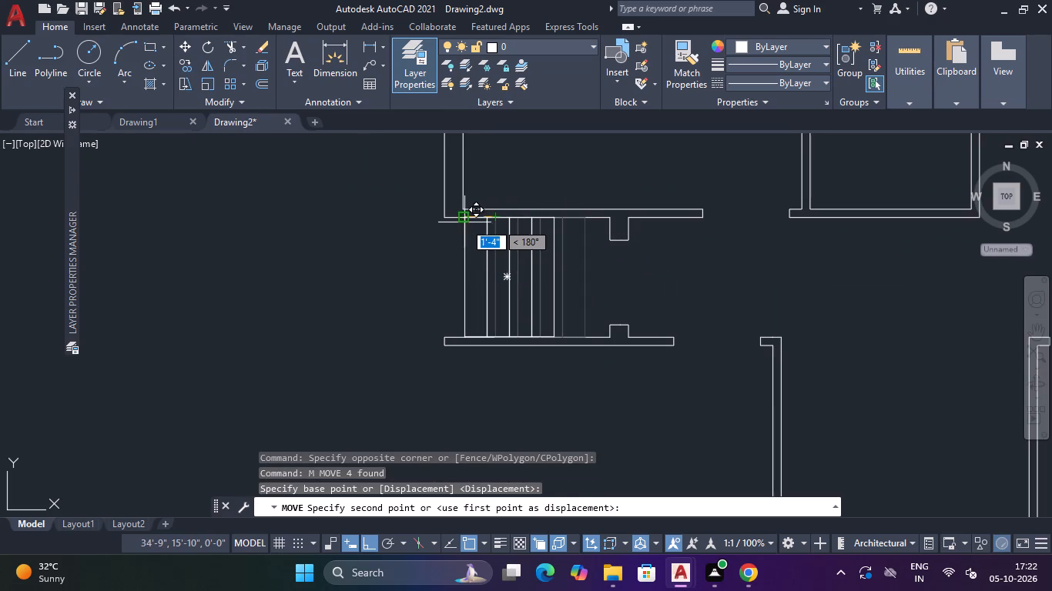
click(464, 222)
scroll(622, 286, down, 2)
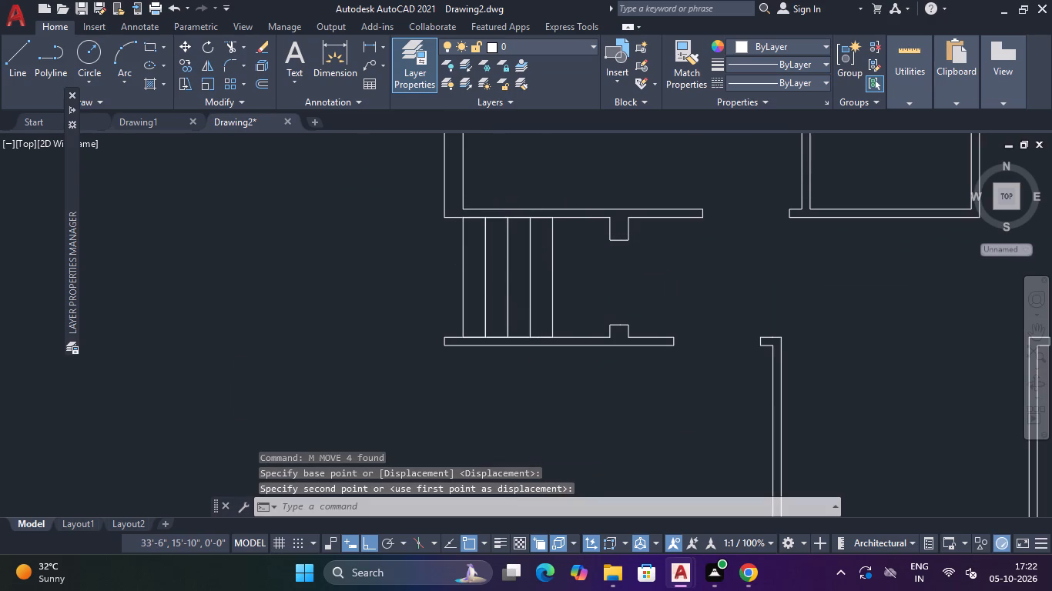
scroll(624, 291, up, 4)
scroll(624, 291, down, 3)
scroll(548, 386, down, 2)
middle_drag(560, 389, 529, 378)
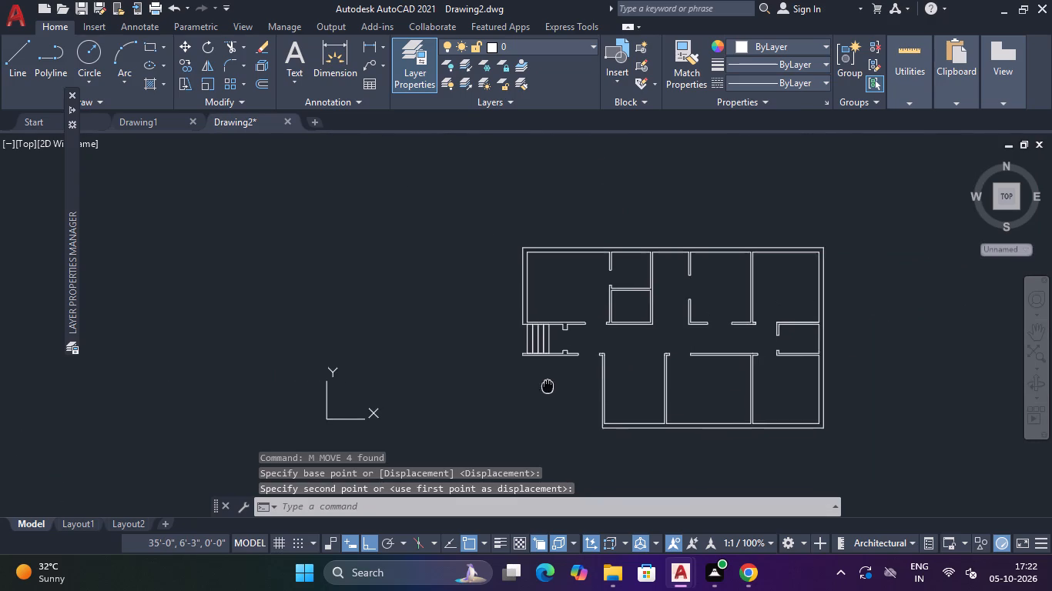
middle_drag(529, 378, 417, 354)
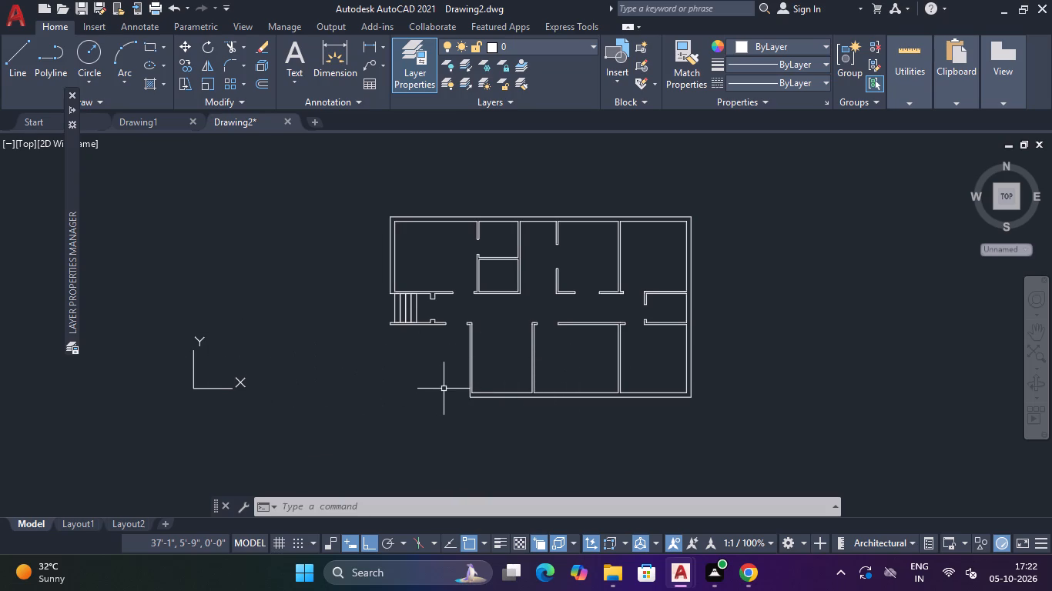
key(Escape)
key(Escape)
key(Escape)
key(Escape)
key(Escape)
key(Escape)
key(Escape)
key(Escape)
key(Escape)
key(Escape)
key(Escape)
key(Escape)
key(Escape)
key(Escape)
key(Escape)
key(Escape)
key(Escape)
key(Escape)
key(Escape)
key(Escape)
Copy the larger door symbol by its hinge-side bottom corner from outside the plan into the northeast room's opening off the corridor.
scroll(474, 285, up, 4)
scroll(435, 332, down, 5)
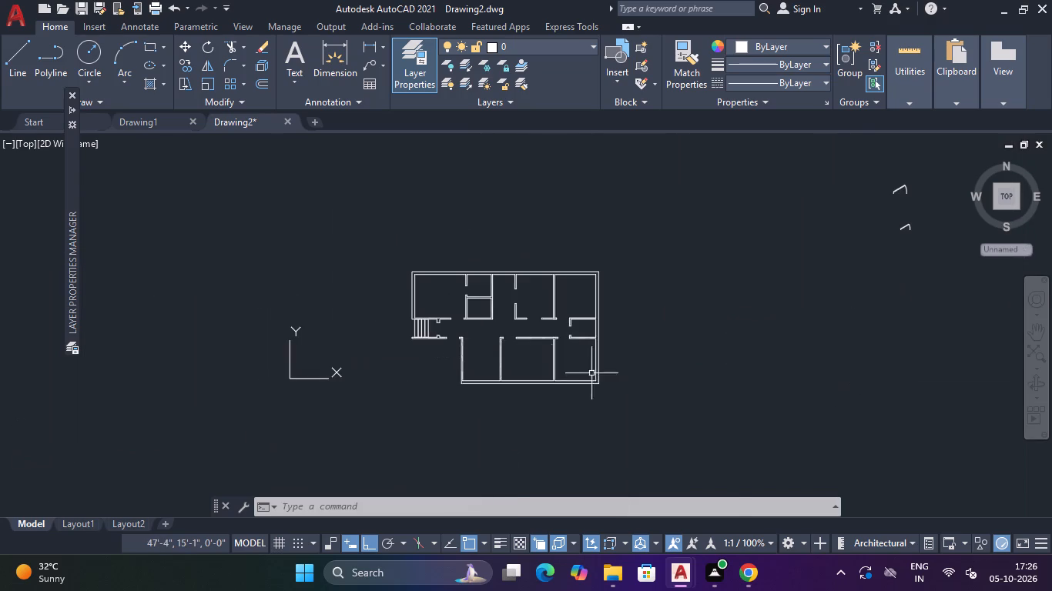
middle_drag(724, 319, 569, 362)
scroll(569, 362, down, 1)
scroll(709, 254, up, 2)
middle_drag(695, 307, 695, 300)
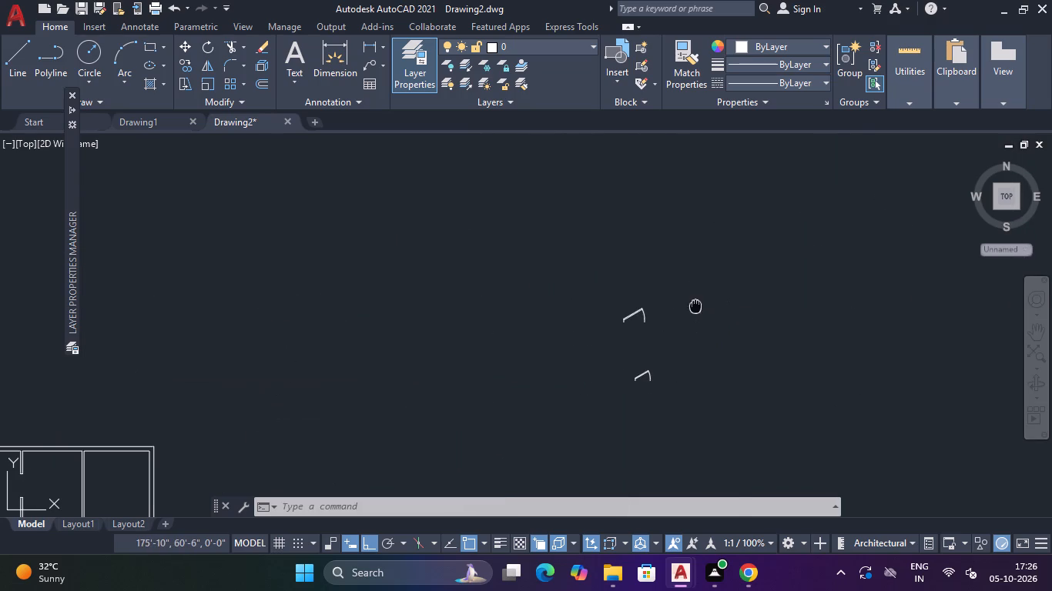
middle_drag(695, 300, 724, 195)
drag(699, 178, 695, 186)
click(639, 232)
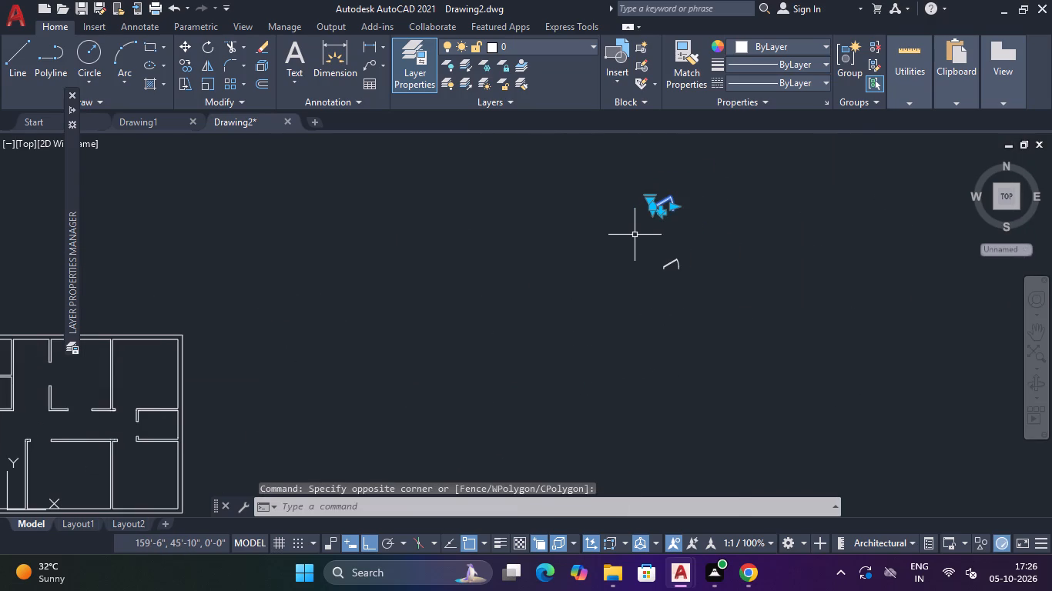
text(CO)
key(space)
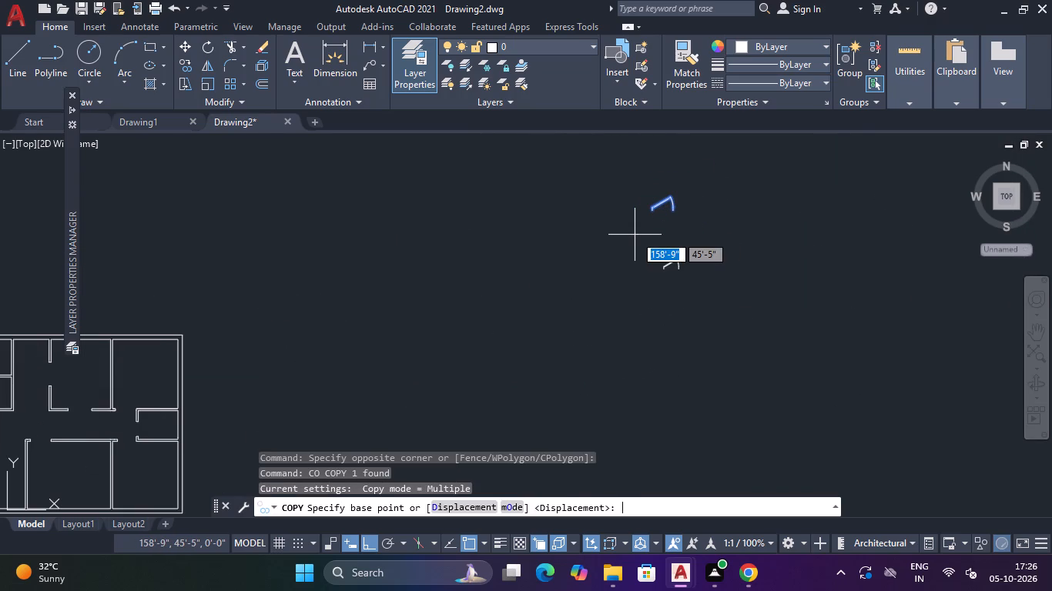
scroll(635, 235, up, 3)
middle_drag(683, 182, 674, 236)
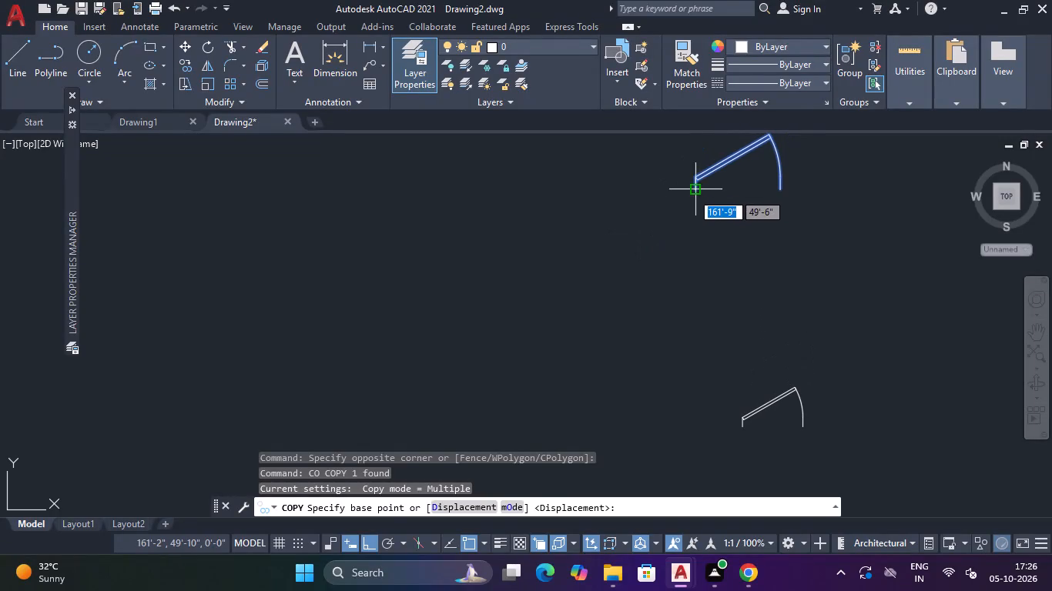
click(692, 192)
scroll(541, 254, down, 3)
middle_drag(501, 282, 628, 226)
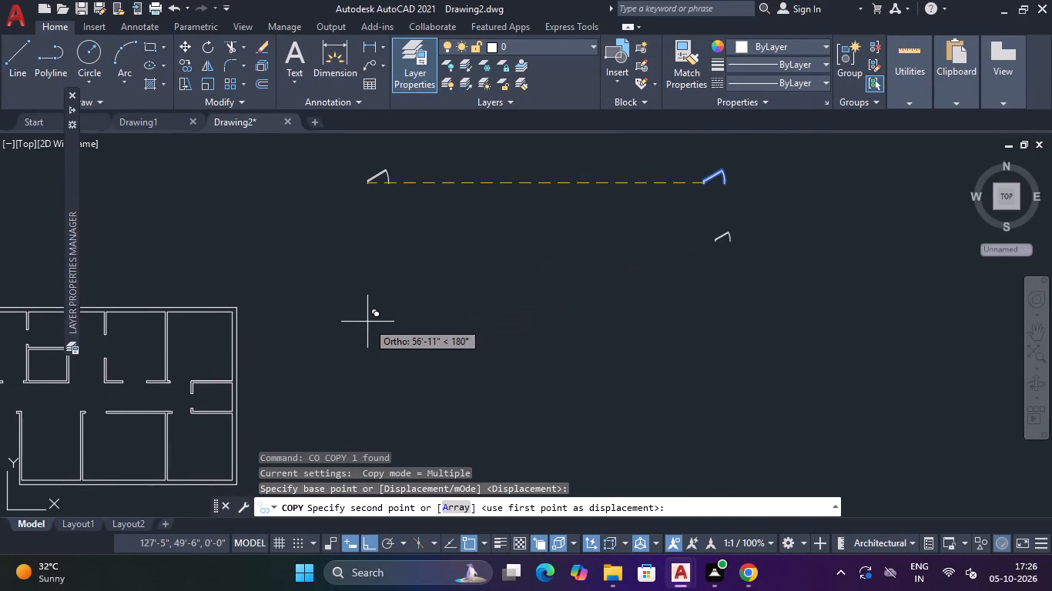
key(F8)
scroll(183, 364, up, 2)
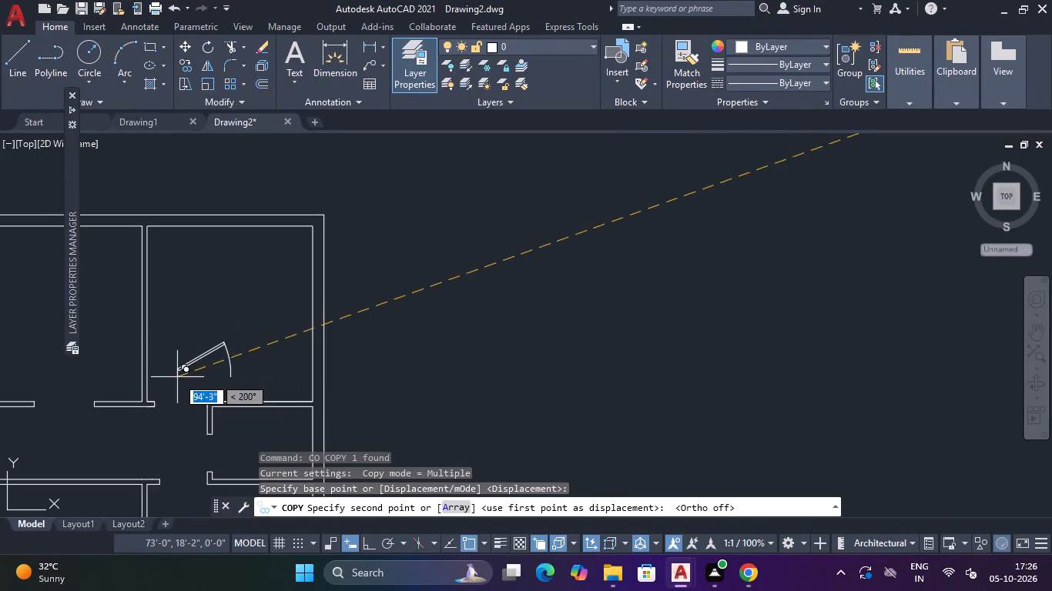
middle_drag(177, 377, 233, 309)
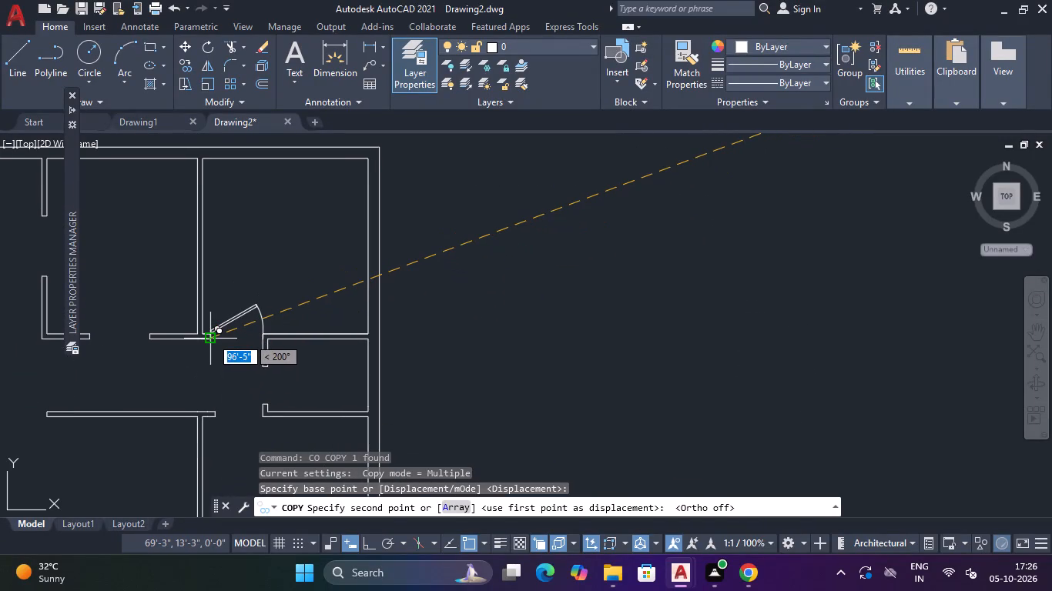
click(211, 337)
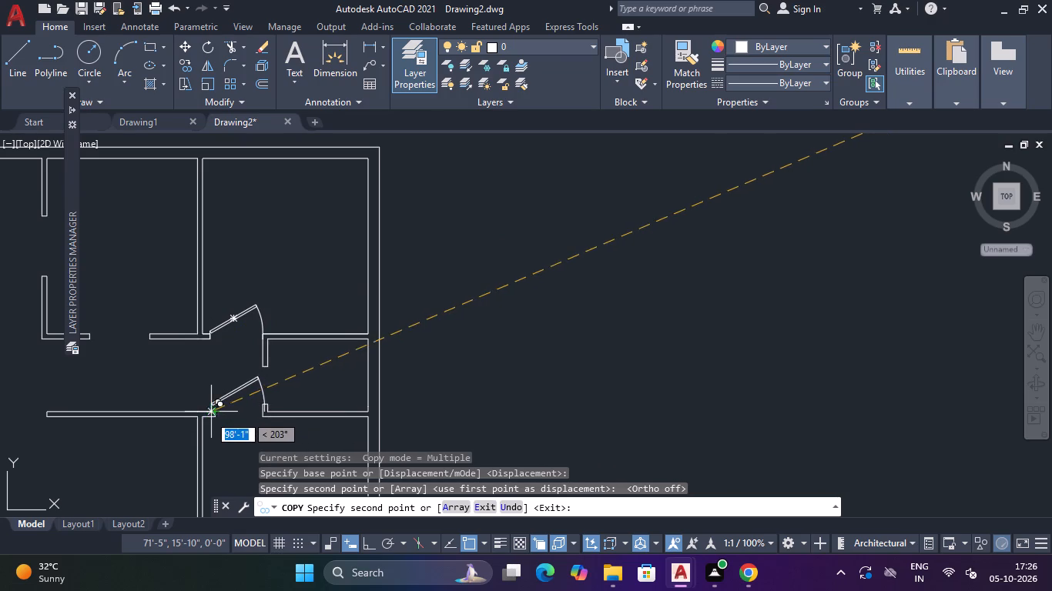
Place another door copy in the middle south room's corridor opening, hinged at the opening's west end.
scroll(218, 422, up, 4)
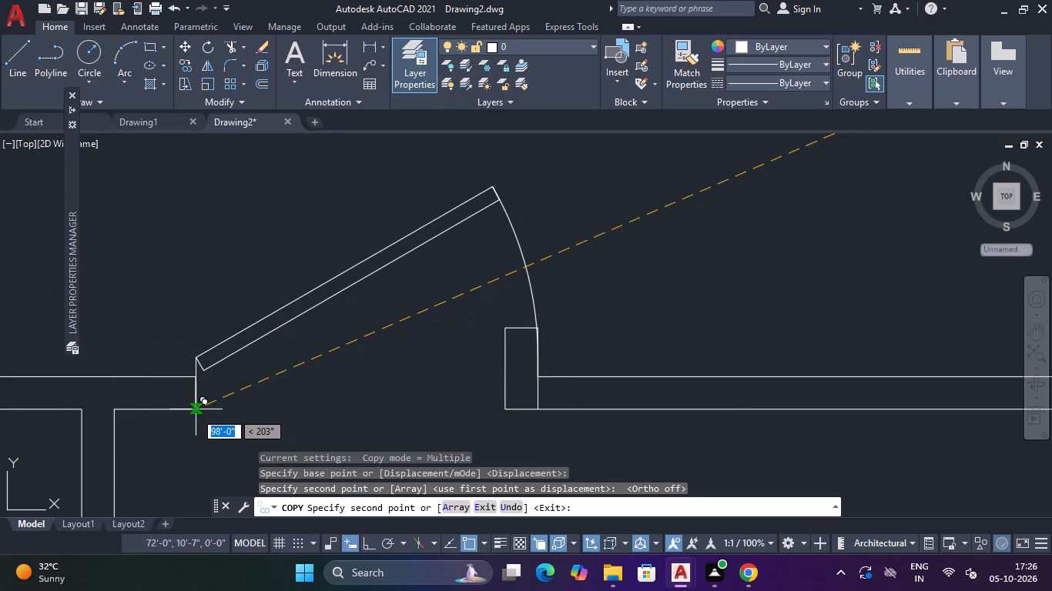
scroll(175, 325, down, 3)
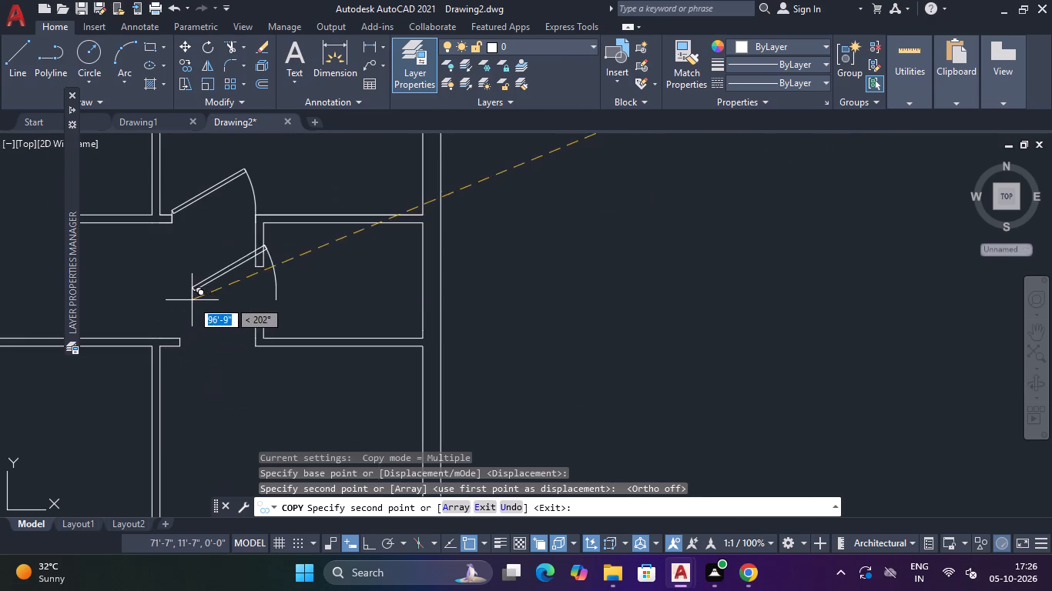
middle_drag(191, 300, 454, 270)
scroll(446, 275, down, 1)
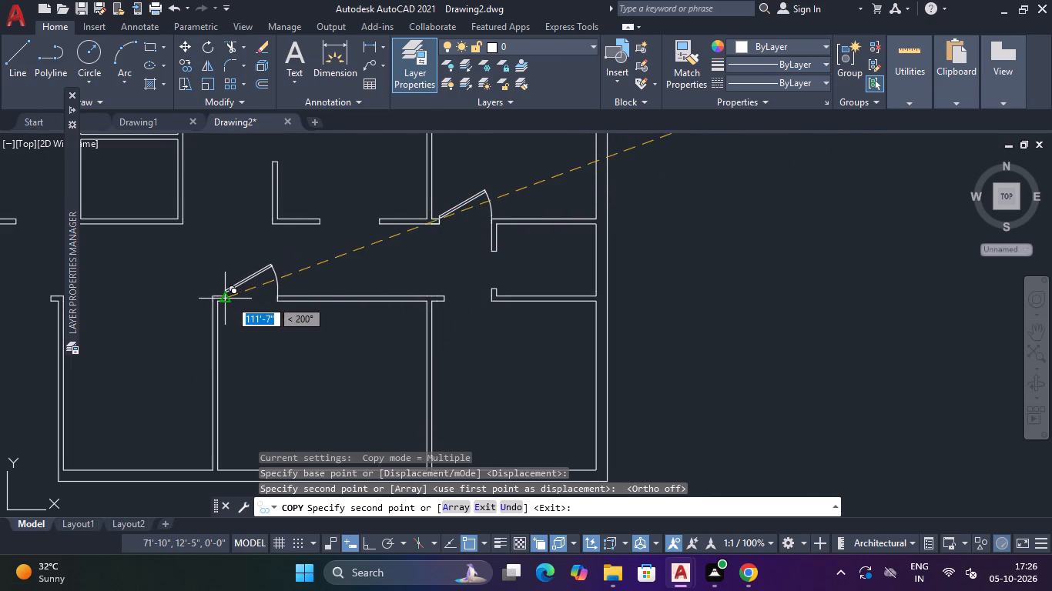
scroll(229, 299, up, 2)
click(218, 301)
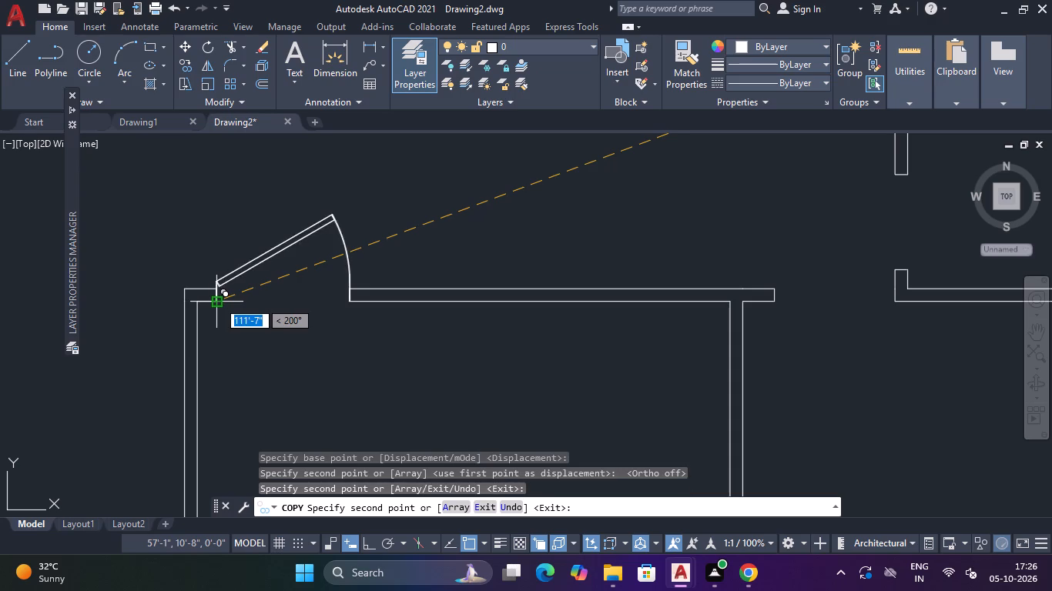
Place door copies in the facing openings of the corridor's north and south walls, just east of the entrance jambs.
scroll(229, 301, down, 3)
middle_drag(231, 302, 390, 321)
scroll(250, 282, up, 2)
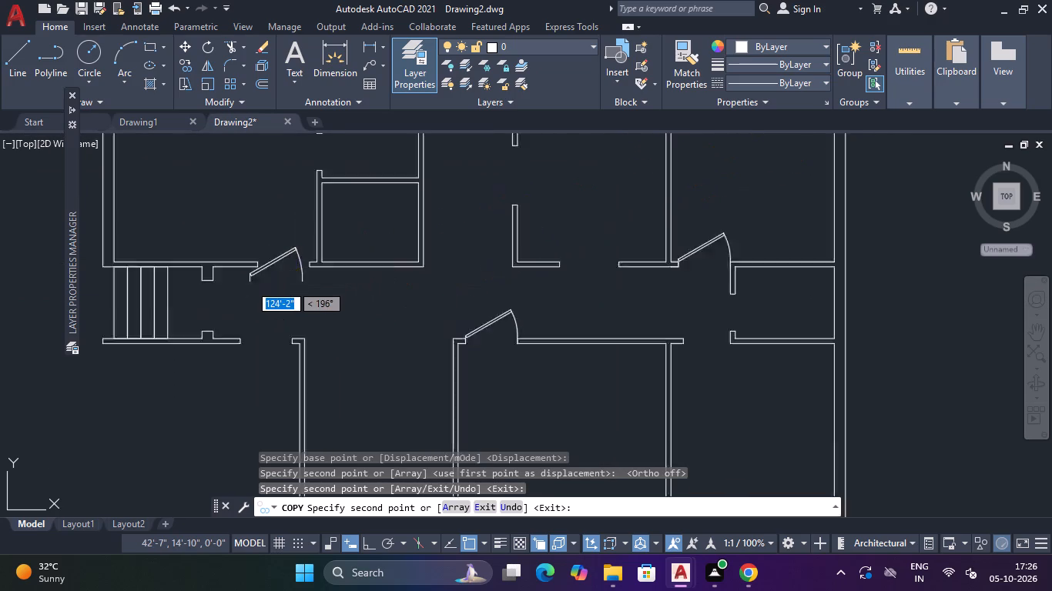
scroll(250, 284, up, 1)
click(266, 243)
scroll(260, 311, down, 2)
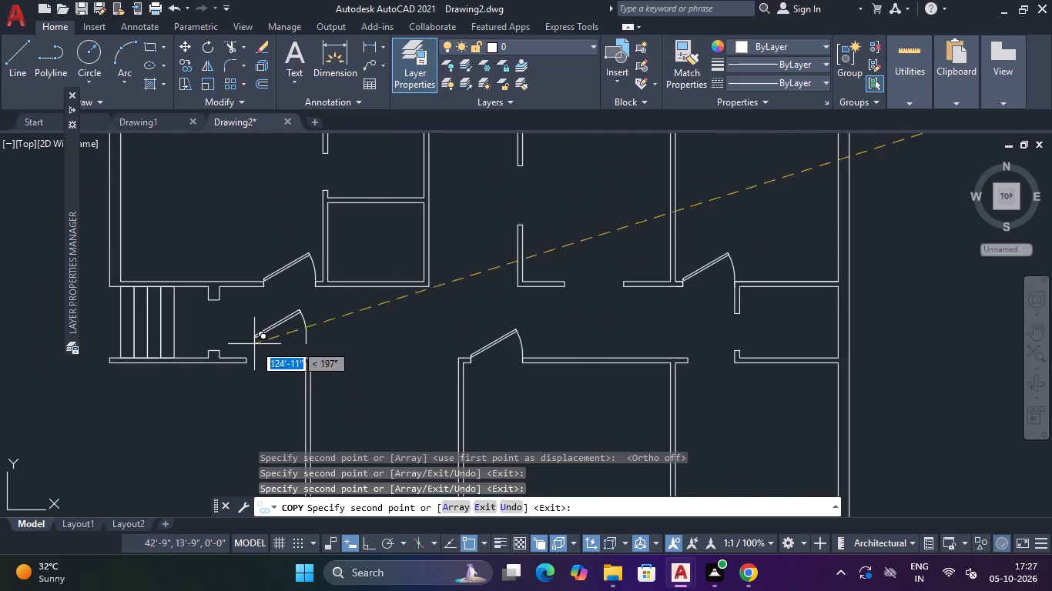
scroll(244, 360, up, 3)
click(249, 377)
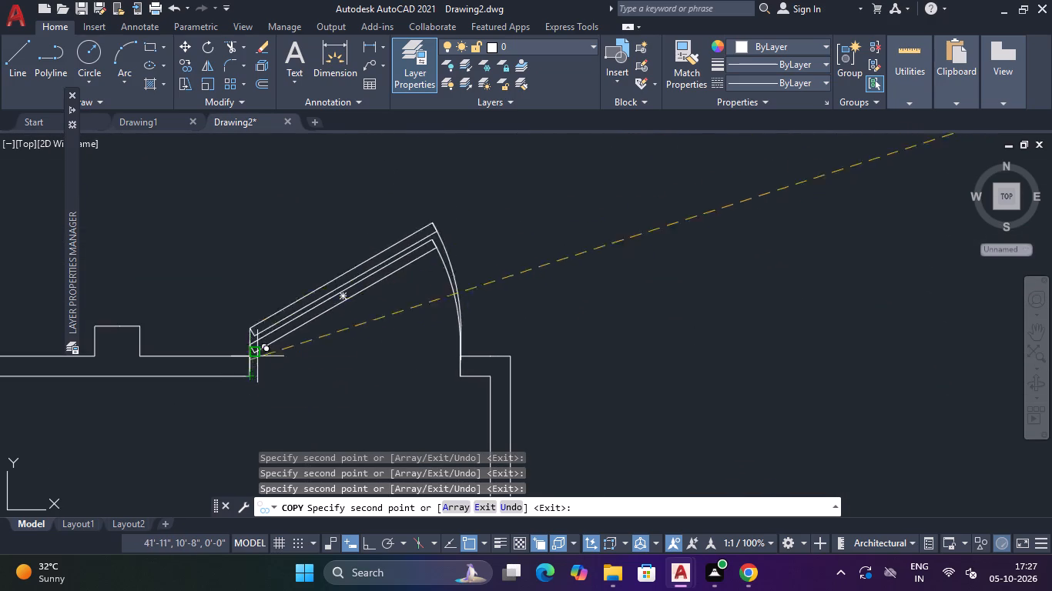
Place one loose door copy in the open corridor area above the southwest room and end the copying.
scroll(252, 289, down, 4)
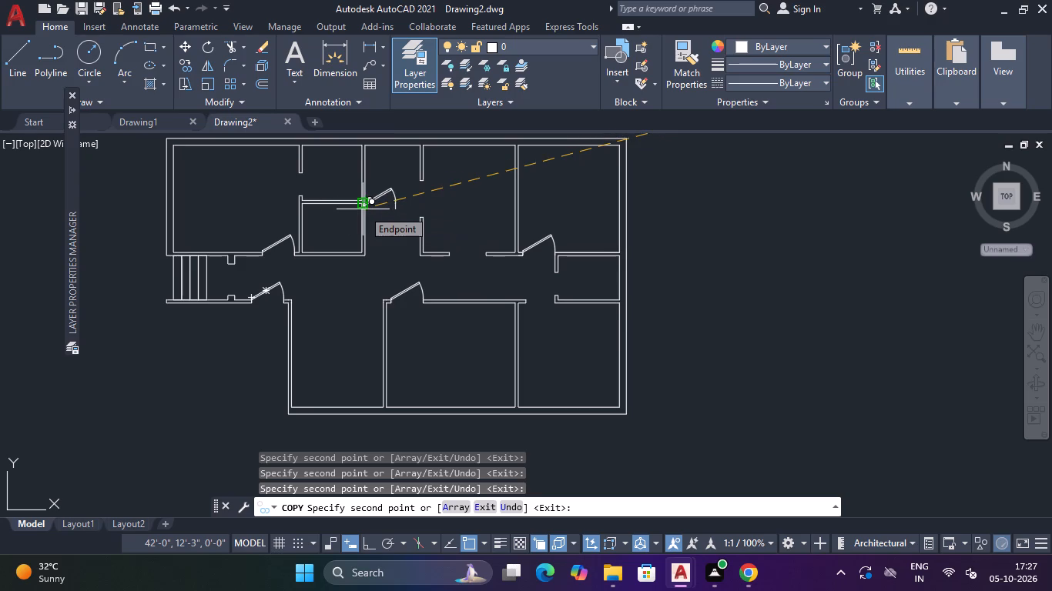
click(326, 309)
key(Escape)
Rotate the loose door copy in the corridor 90° clockwise about its arc's free end, with Ortho on.
click(366, 274)
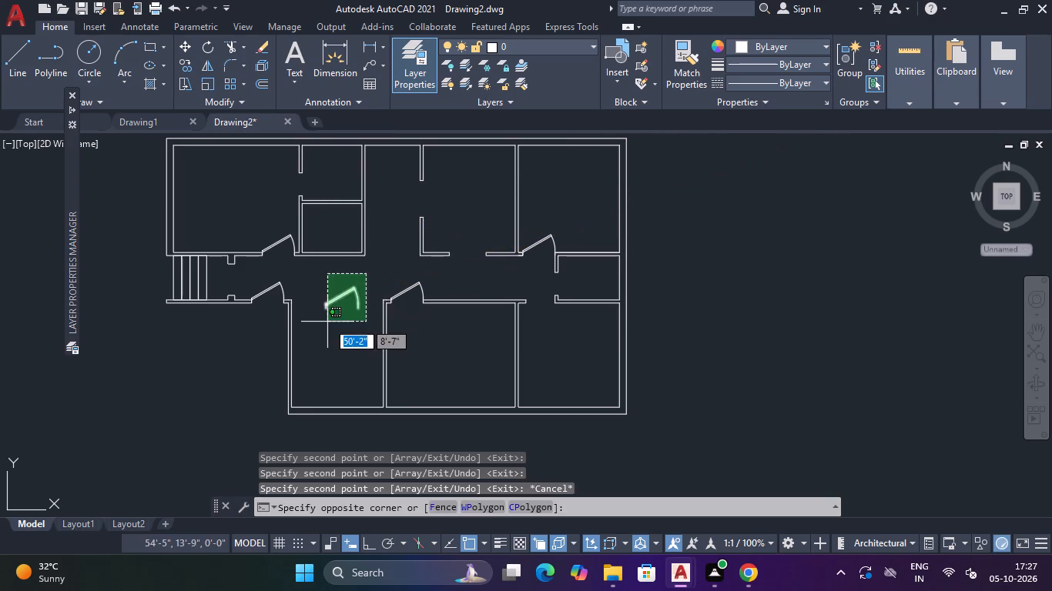
click(327, 322)
text(RO)
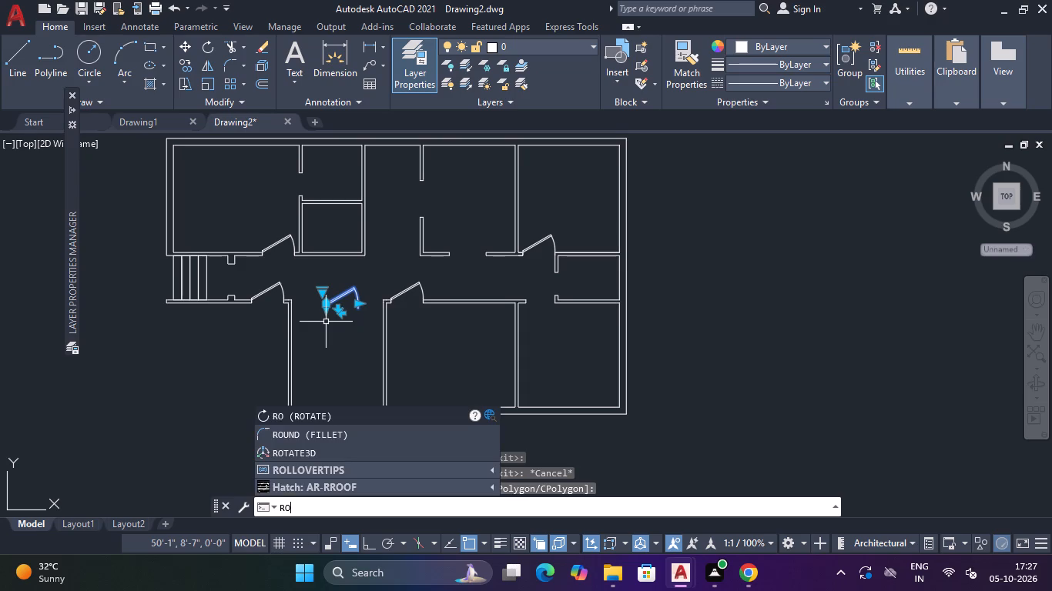
key(space)
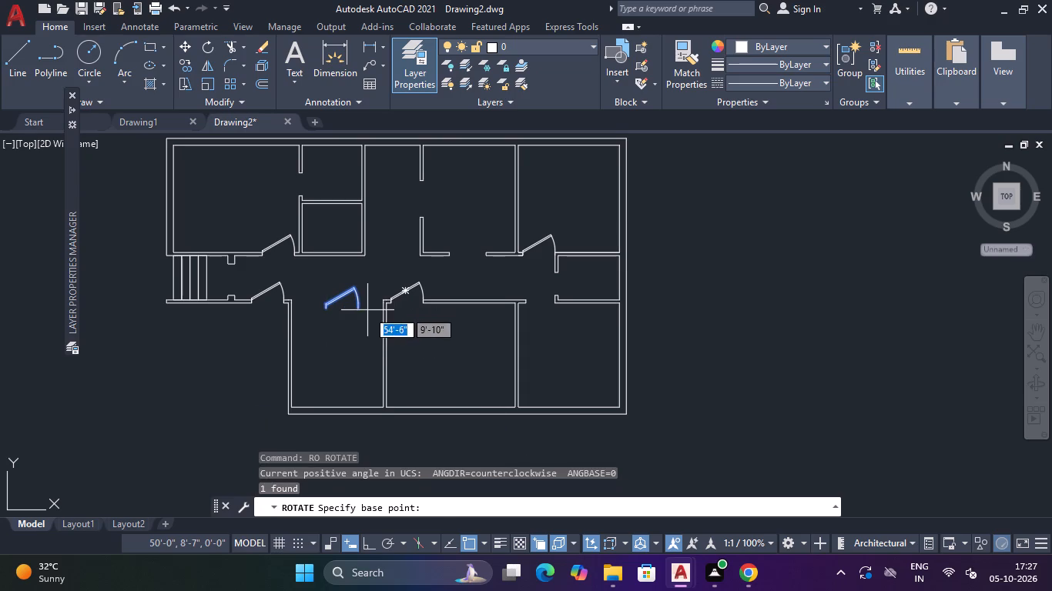
click(361, 311)
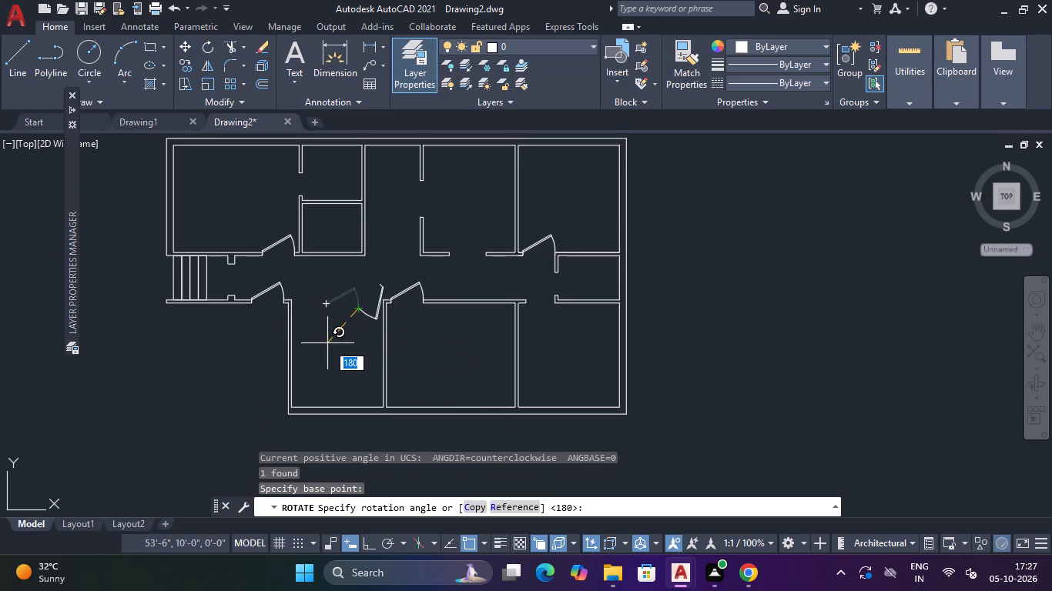
key(F8)
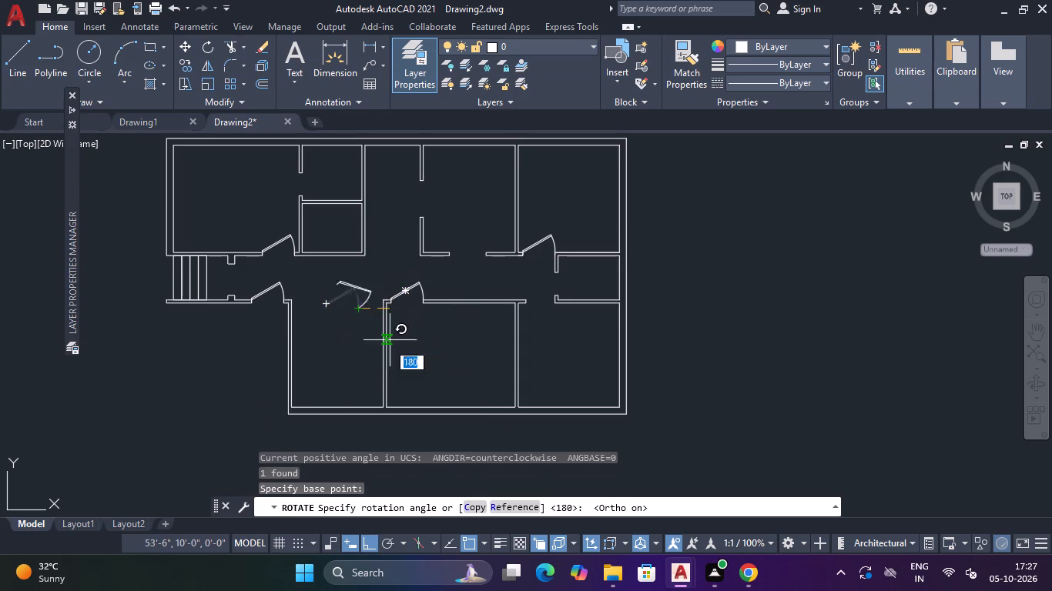
click(347, 376)
Move the rotated door by its hinge-end midpoint onto the midpoint of the north entrance jamb beside the steps, with Ortho off.
click(390, 265)
click(358, 291)
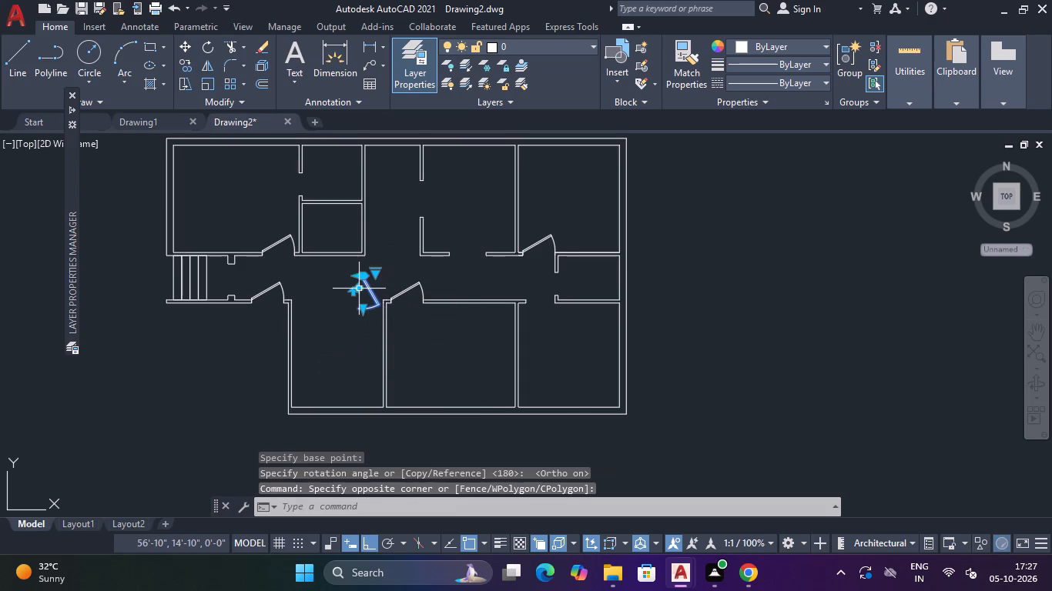
key(m)
key(space)
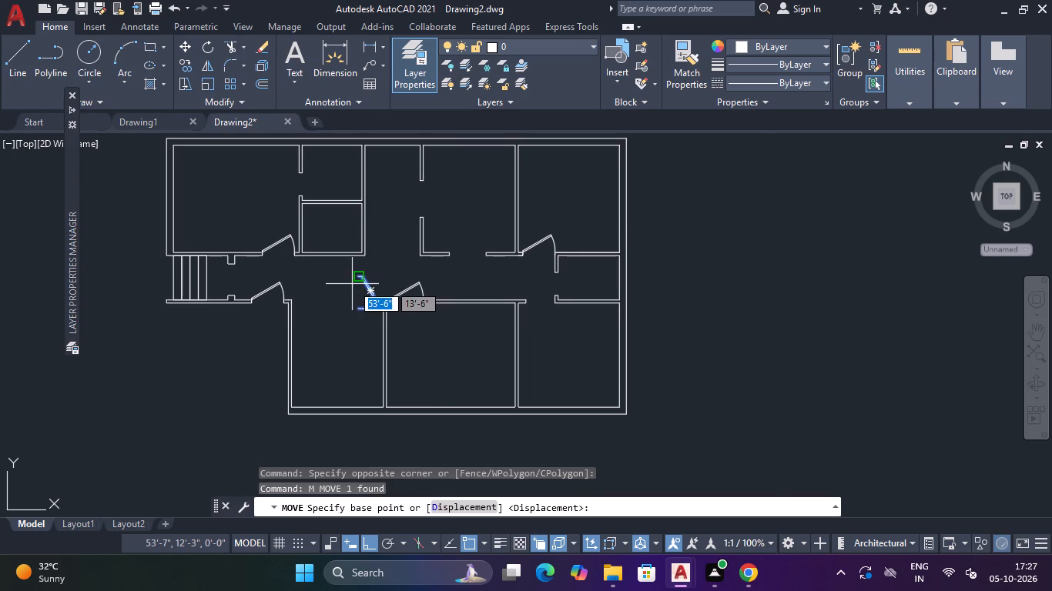
scroll(352, 284, up, 2)
click(370, 265)
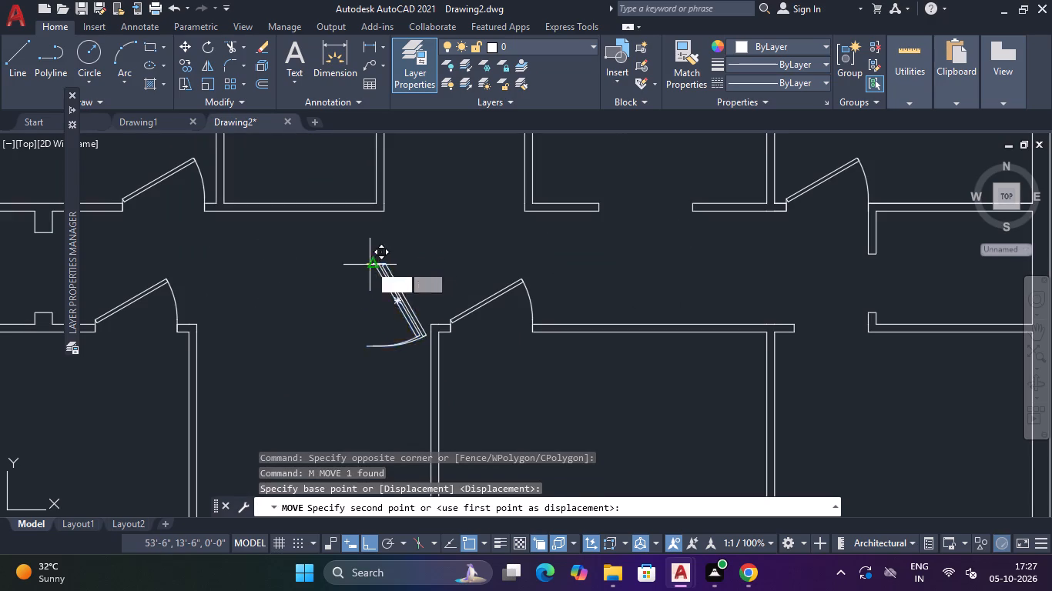
scroll(182, 267, down, 2)
middle_drag(198, 257, 311, 257)
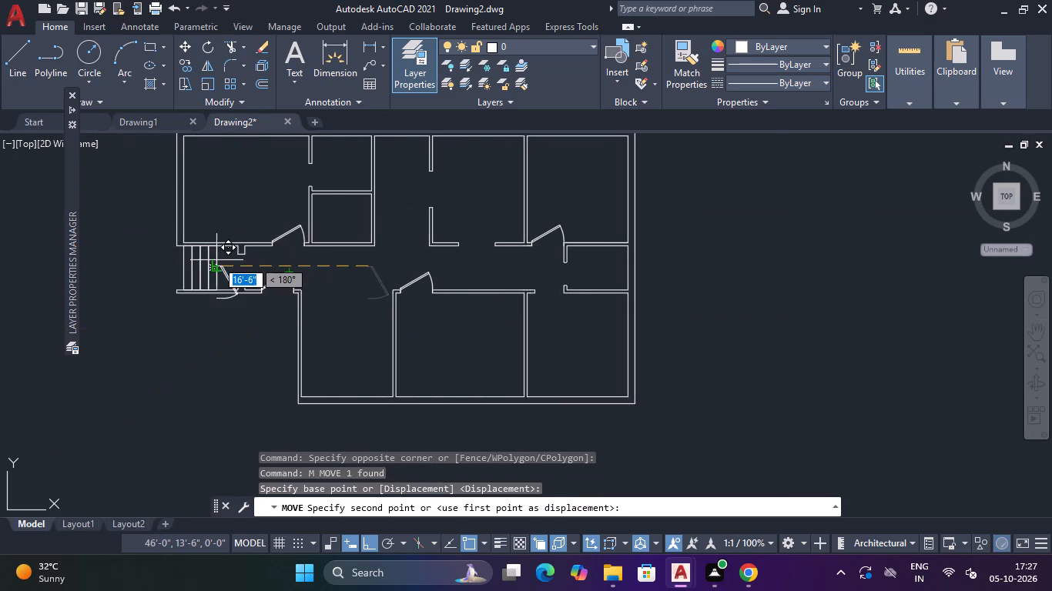
scroll(233, 252, up, 3)
key(F8)
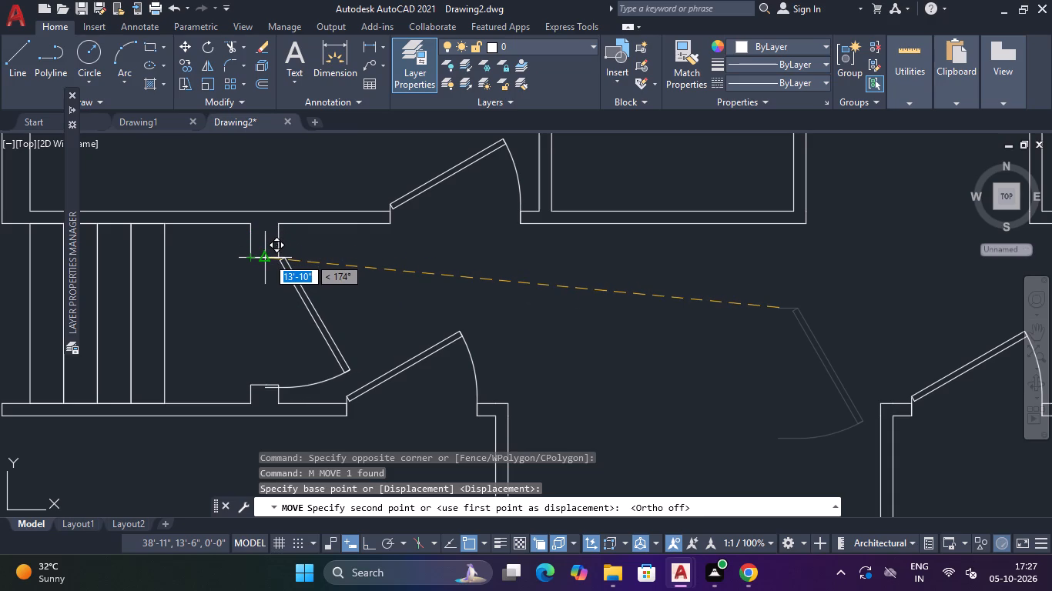
click(271, 257)
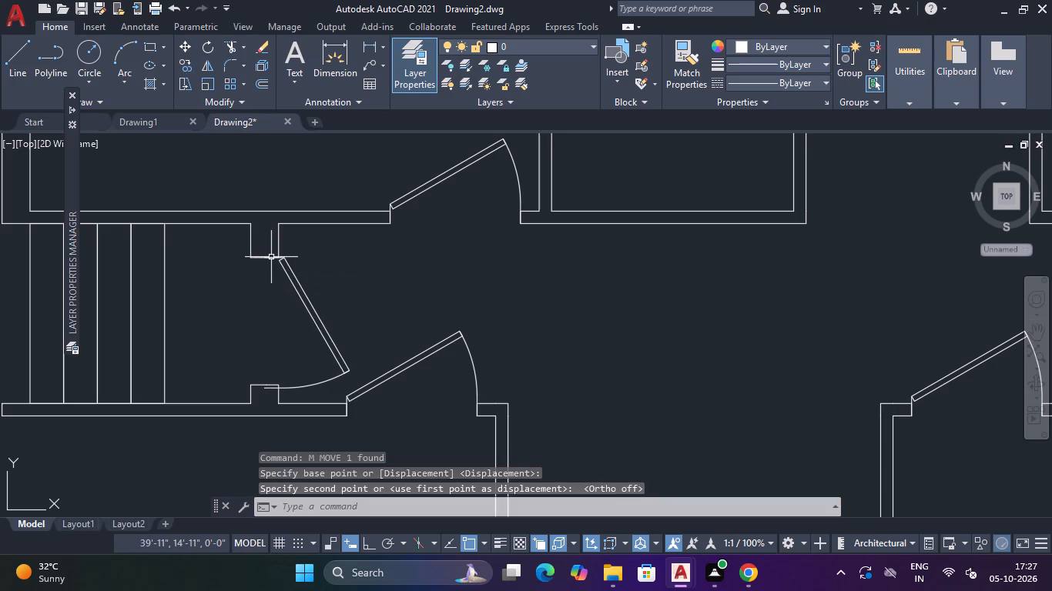
scroll(351, 263, down, 3)
middle_drag(429, 293, 367, 303)
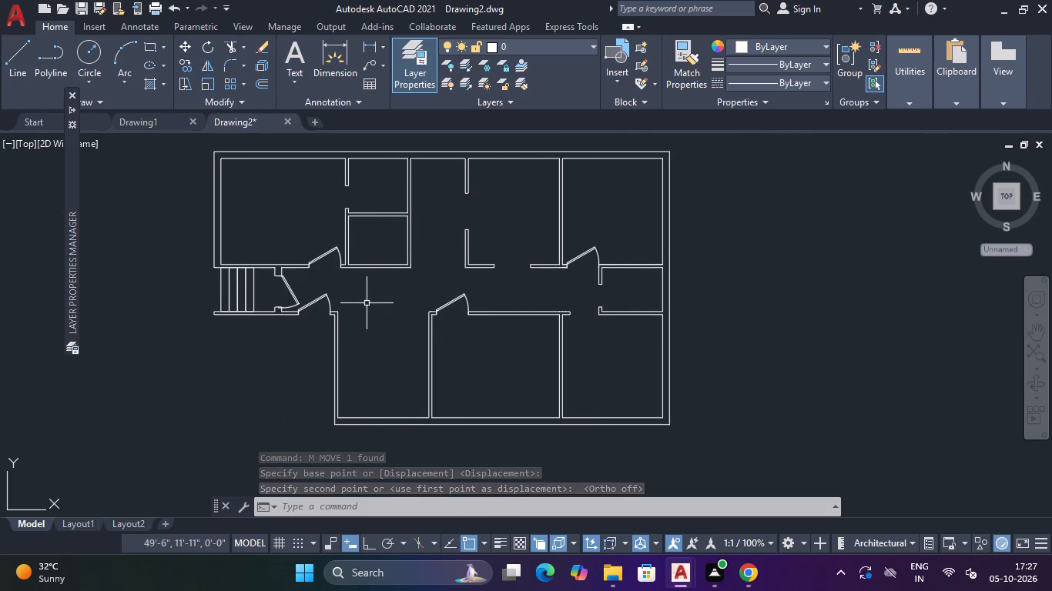
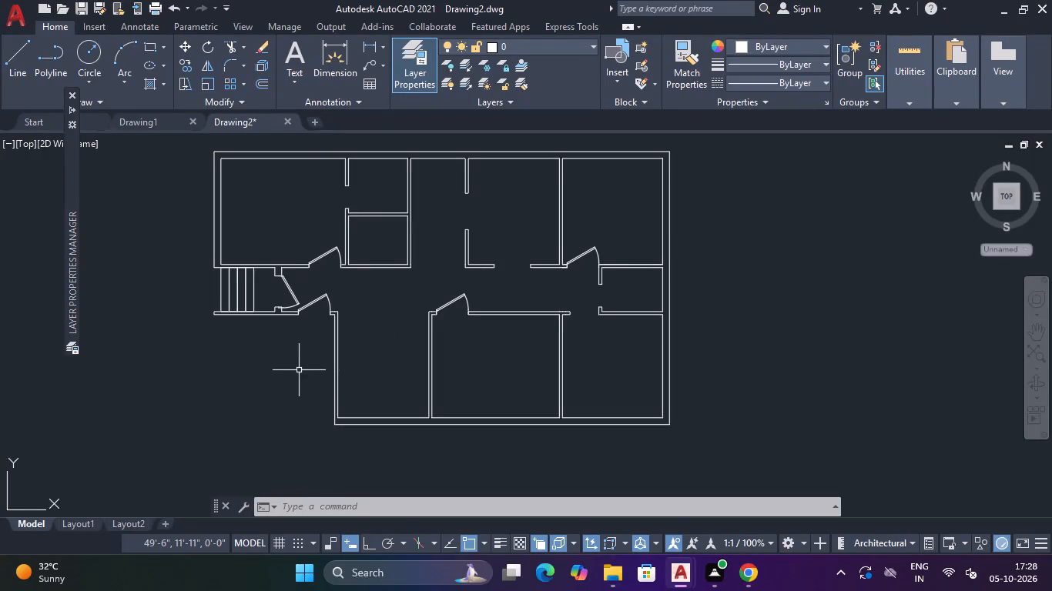
Close the Layer Properties Manager palette.
scroll(319, 350, down, 1)
middle_drag(310, 352, 363, 379)
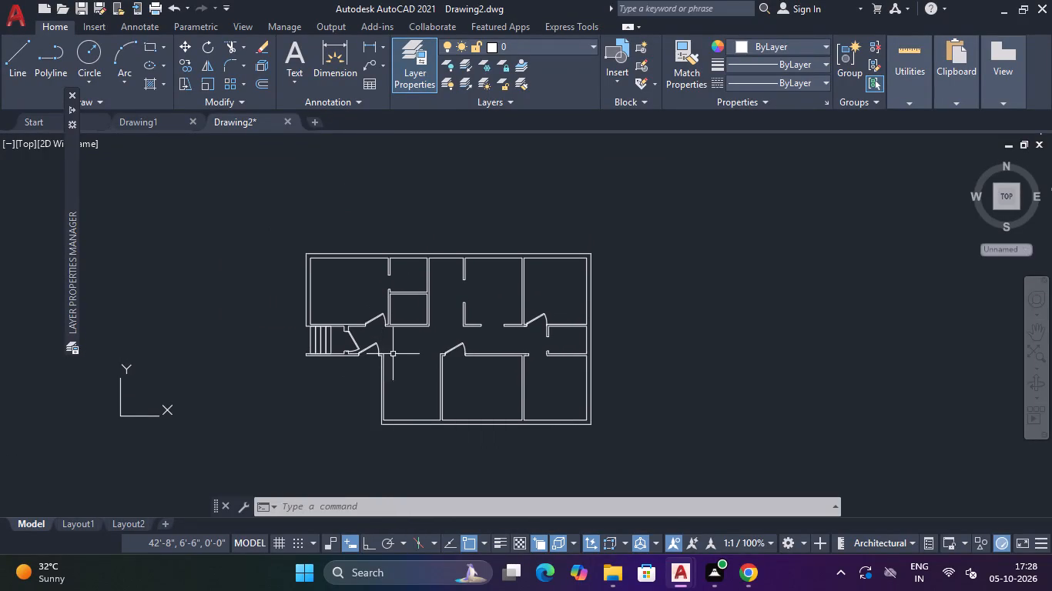
click(77, 243)
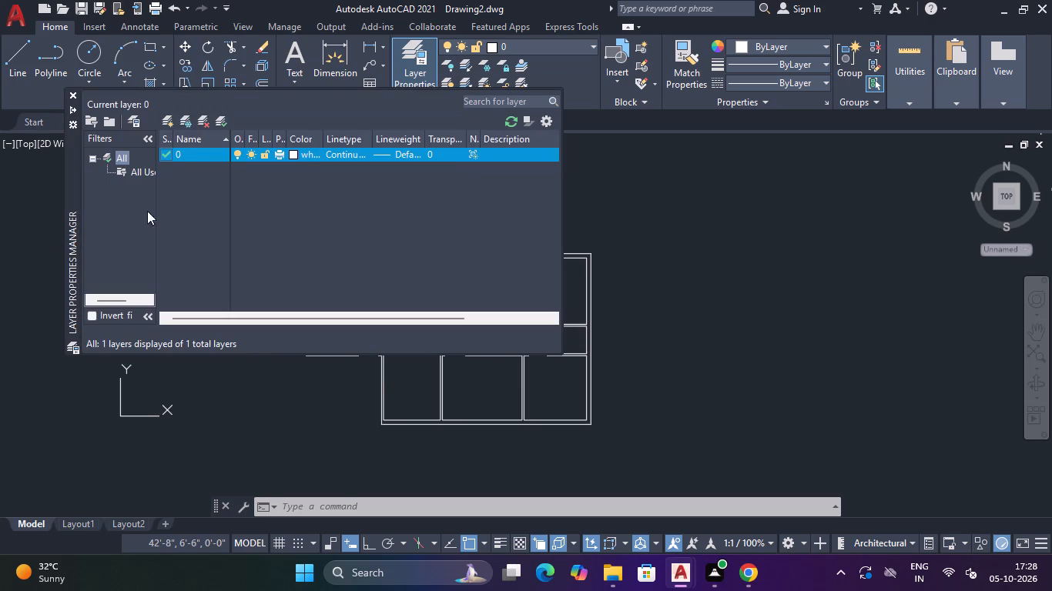
click(72, 93)
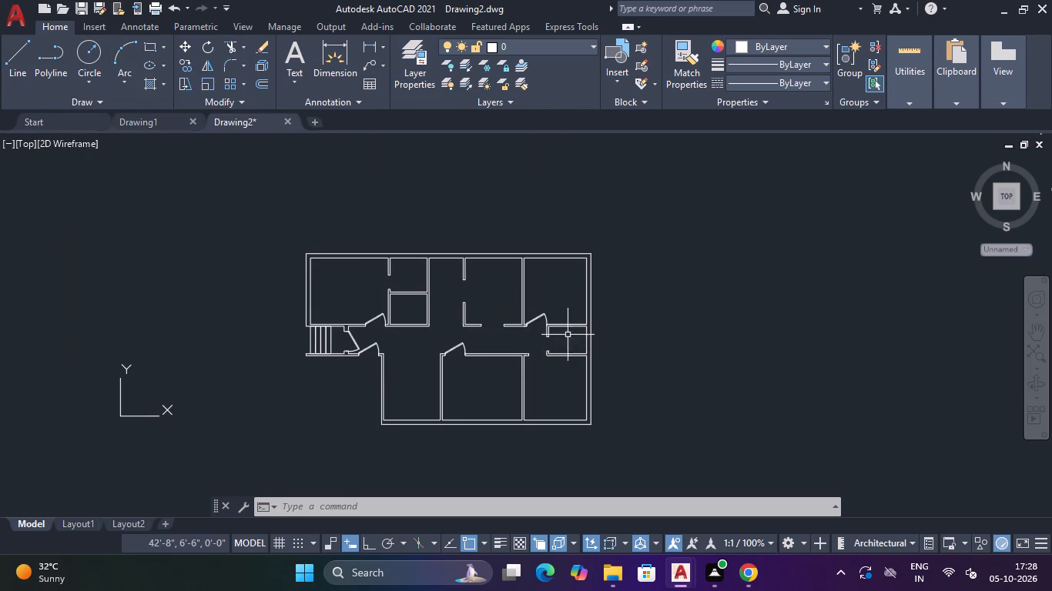
Copy the smaller loose door east of the plan by its hinge-end point into the open area of the northwest room.
middle_drag(618, 318, 378, 320)
middle_drag(683, 228, 678, 229)
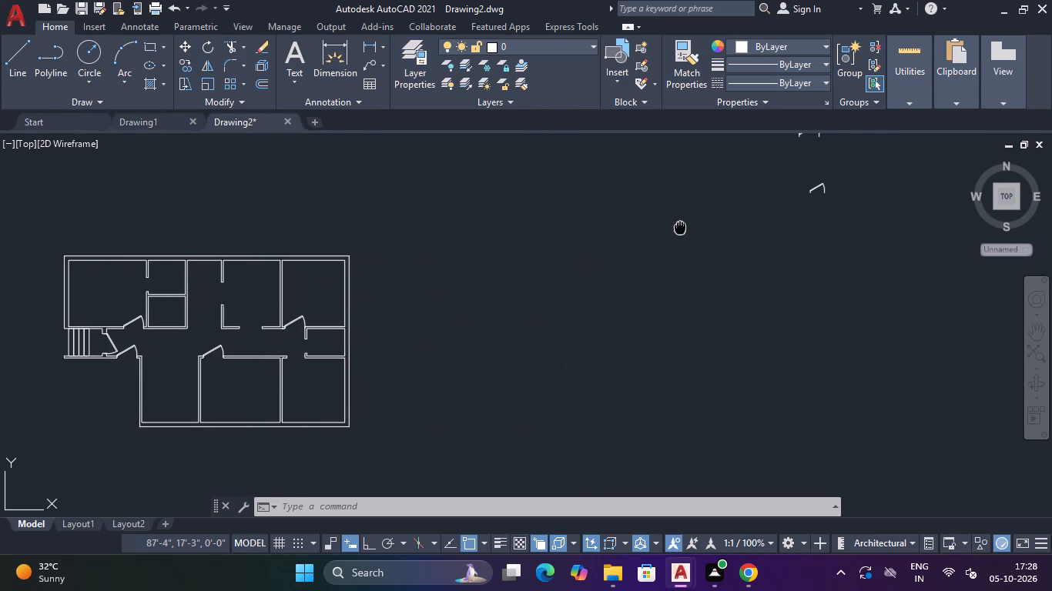
middle_drag(678, 229, 527, 273)
click(676, 213)
click(654, 250)
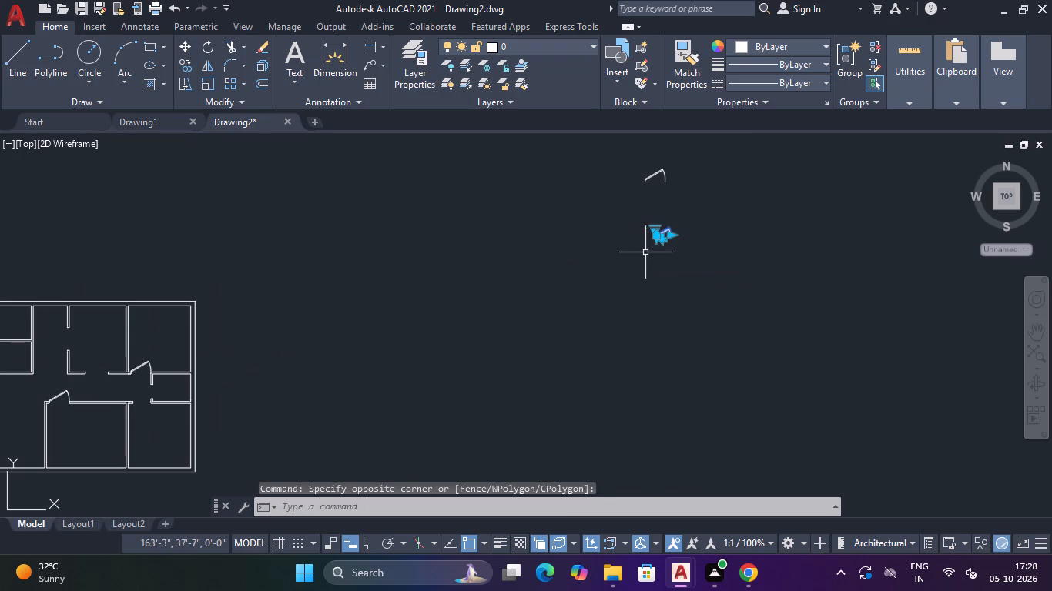
key(c)
text(O)
key(space)
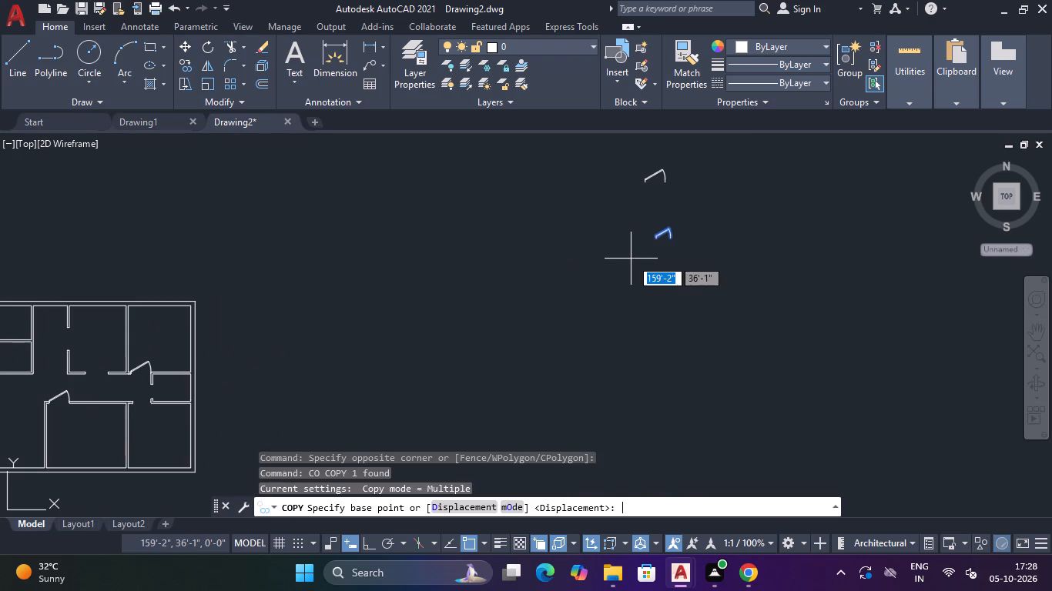
scroll(648, 246, up, 2)
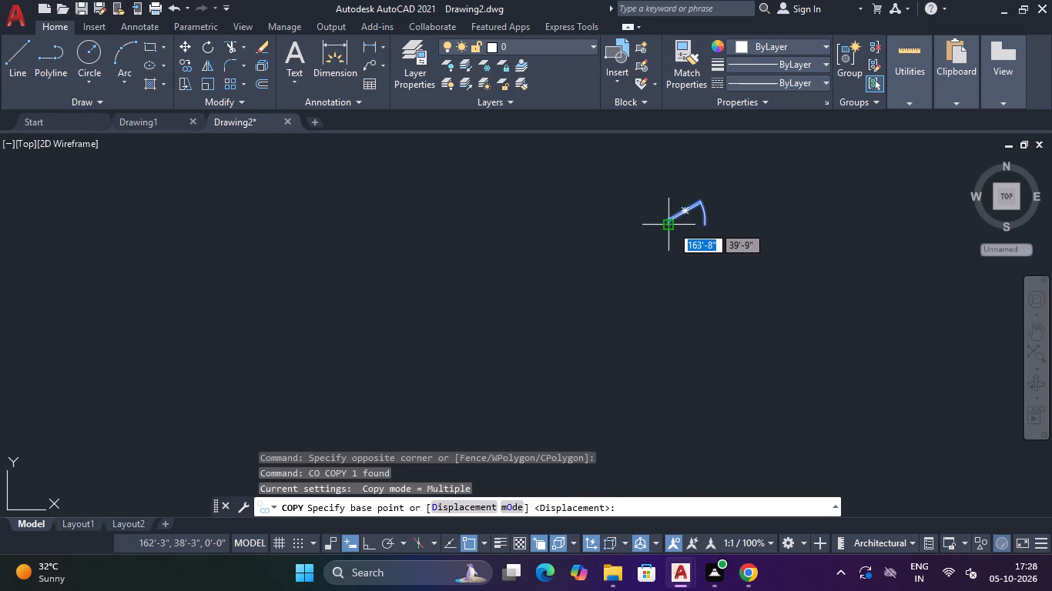
click(669, 225)
scroll(21, 316, down, 3)
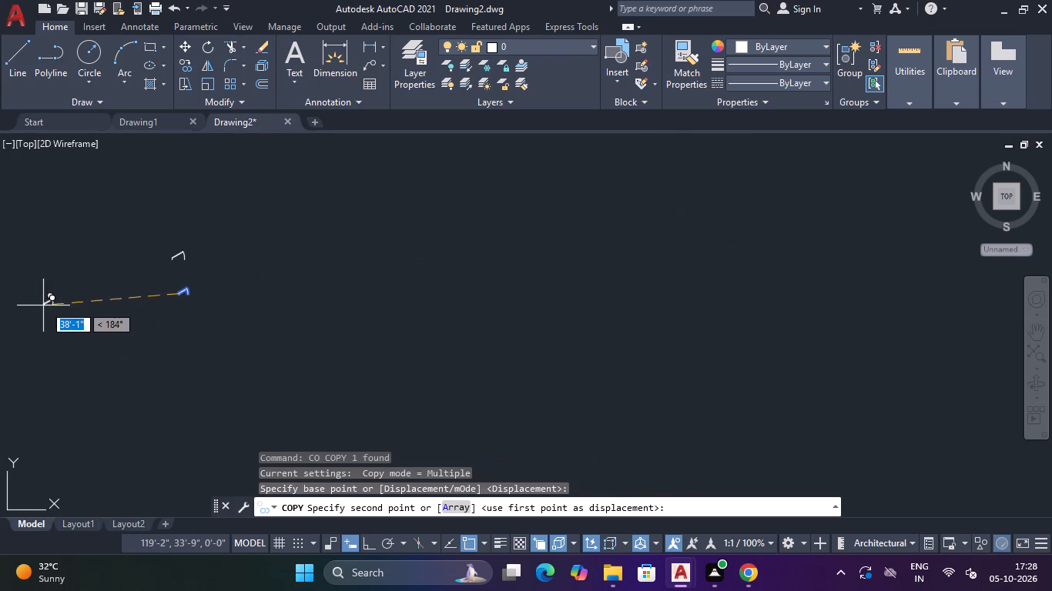
middle_drag(44, 305, 591, 259)
scroll(393, 319, up, 1)
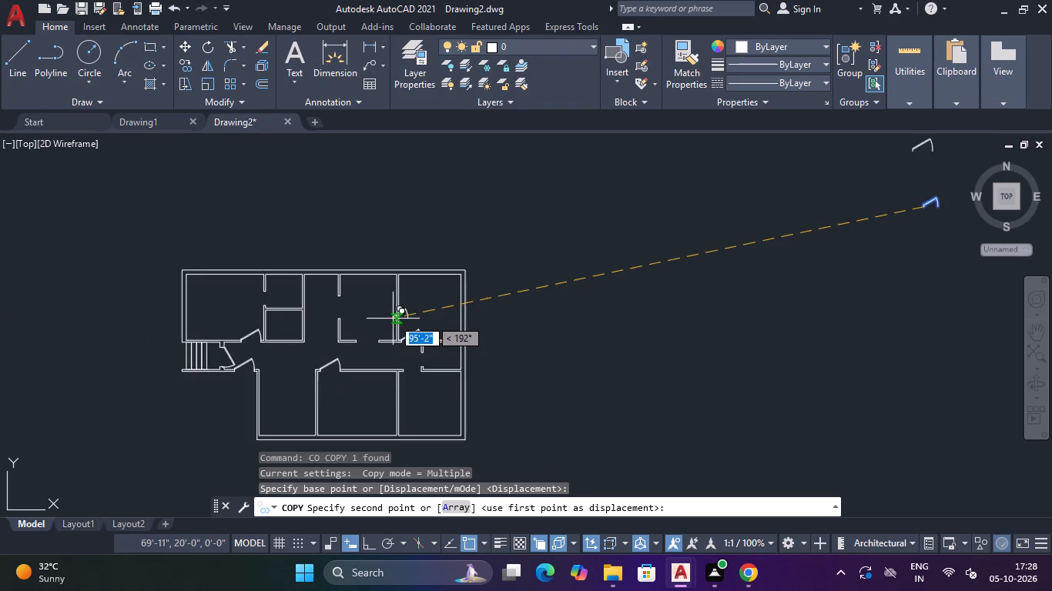
scroll(390, 319, up, 2)
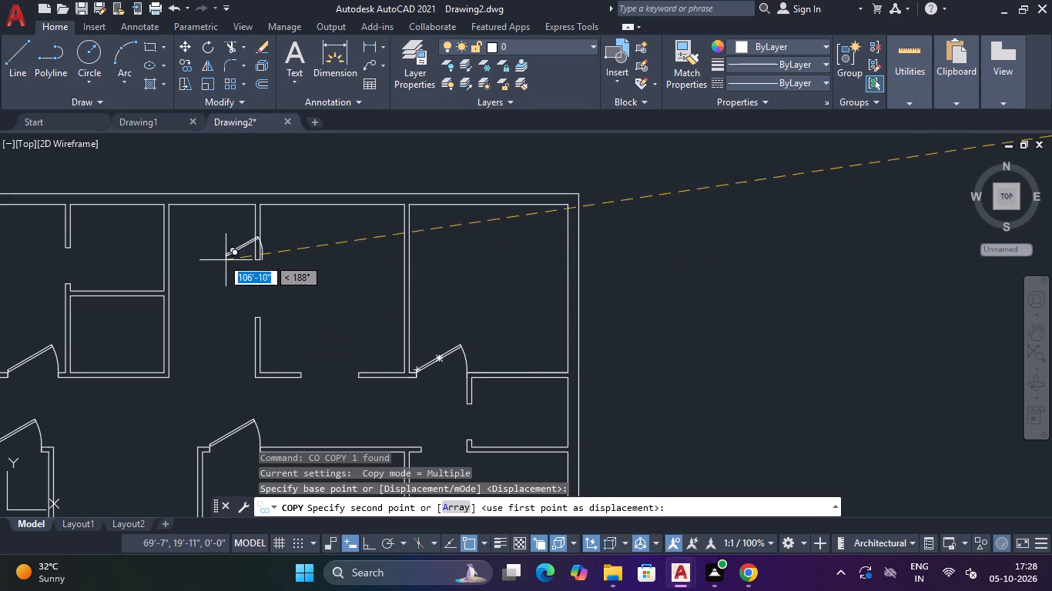
middle_drag(209, 285, 455, 286)
click(196, 256)
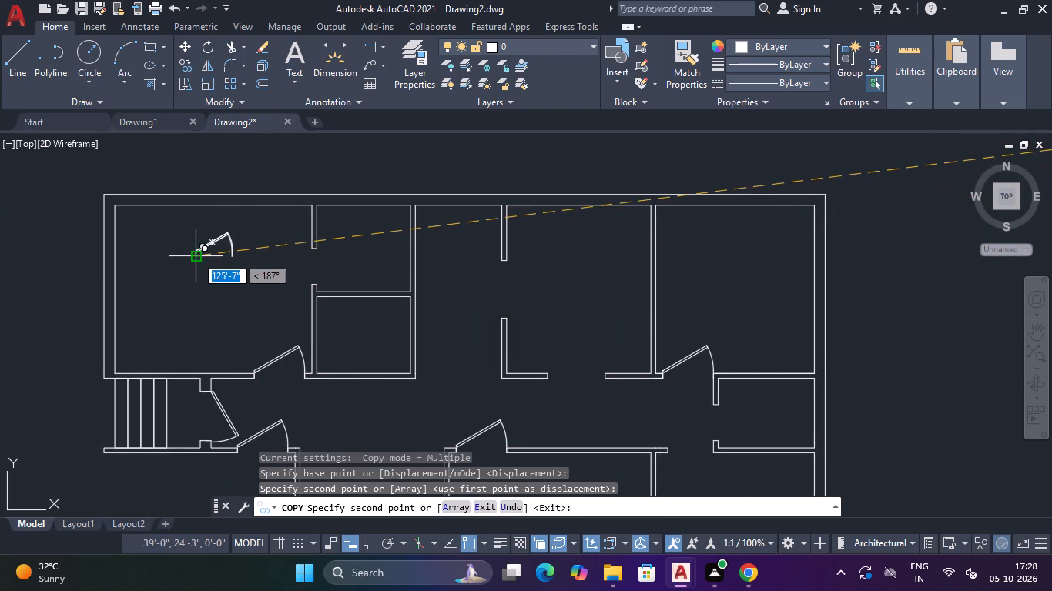
key(Escape)
Rotate the door copy in the northwest room 90° counterclockwise about its hinge end, with Ortho on.
click(246, 233)
click(211, 255)
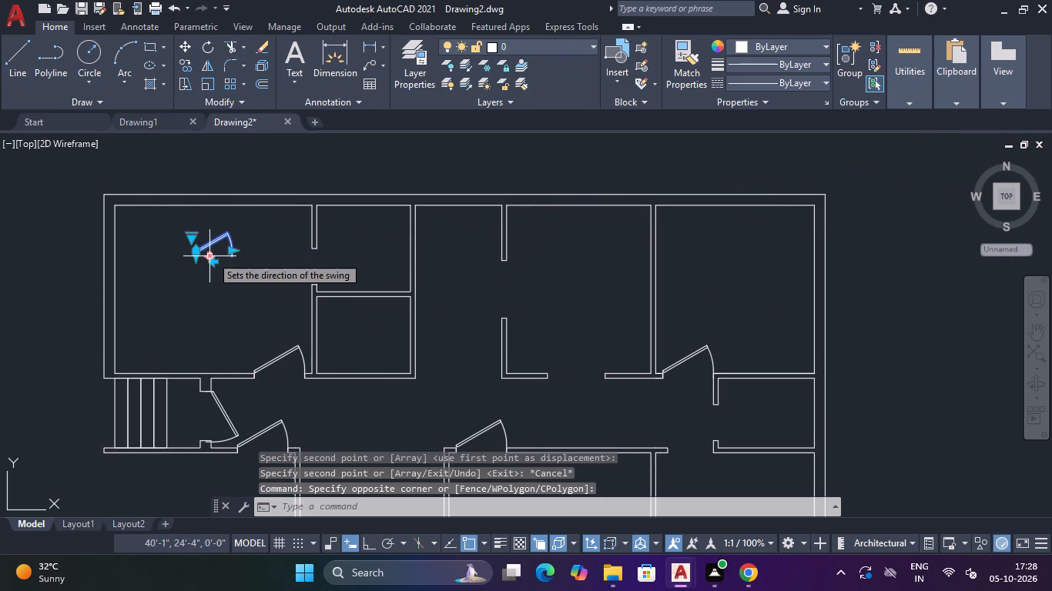
text(RO)
key(space)
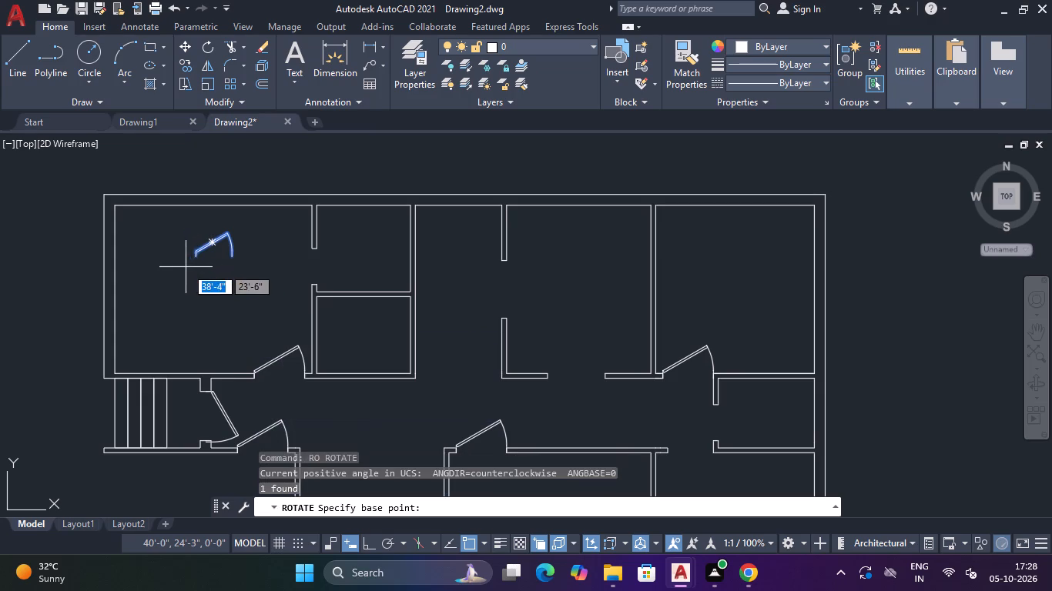
click(199, 260)
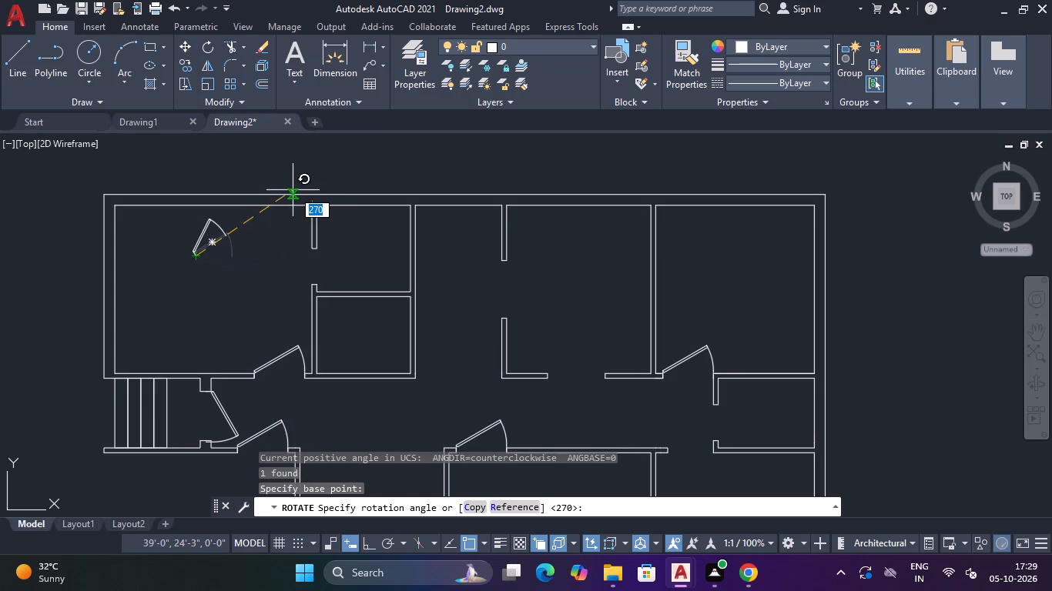
key(F8)
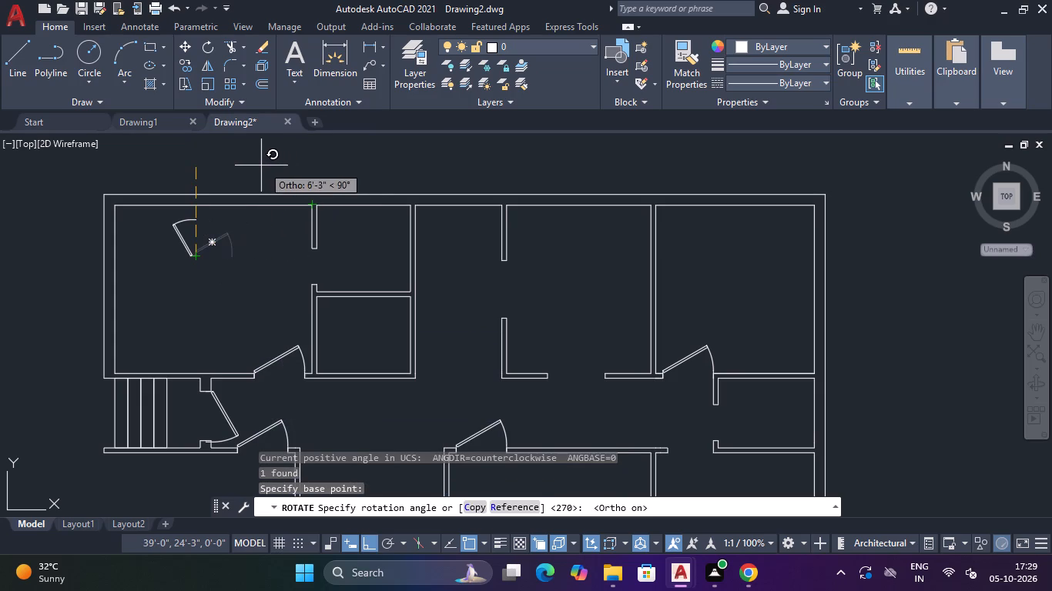
click(260, 165)
key(Escape)
With Ortho off, copy the rotated door by its hinge end onto the south jamb of the opening in the northwest room's east wall.
click(214, 215)
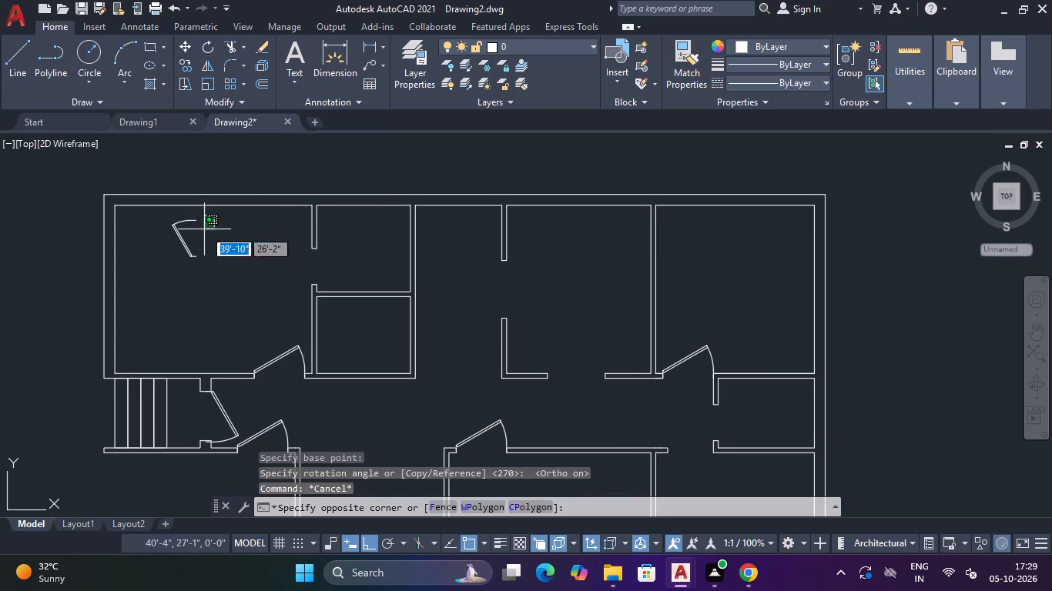
click(173, 264)
key(F8)
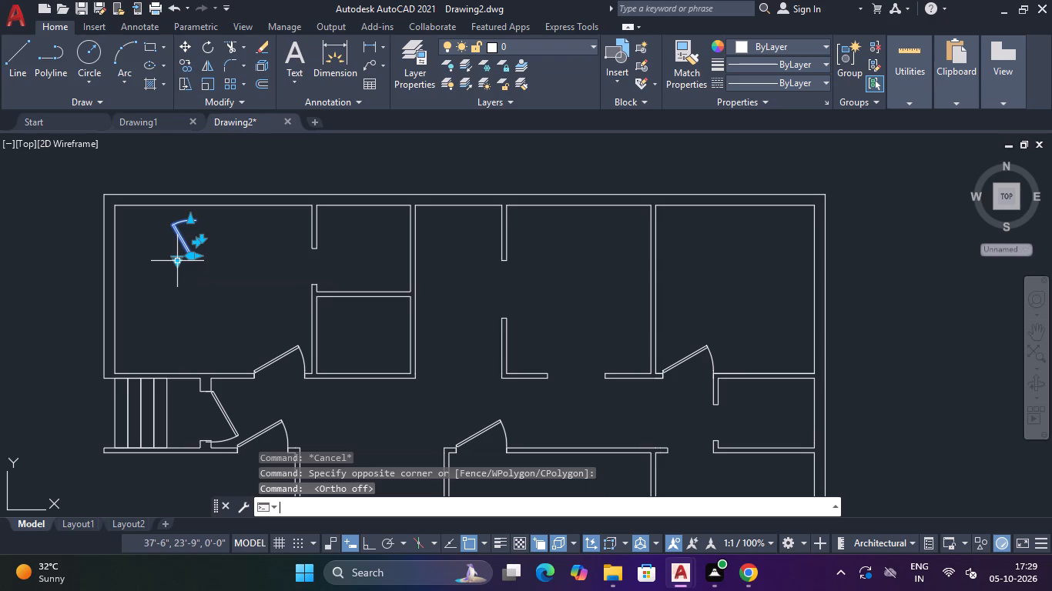
text(CO)
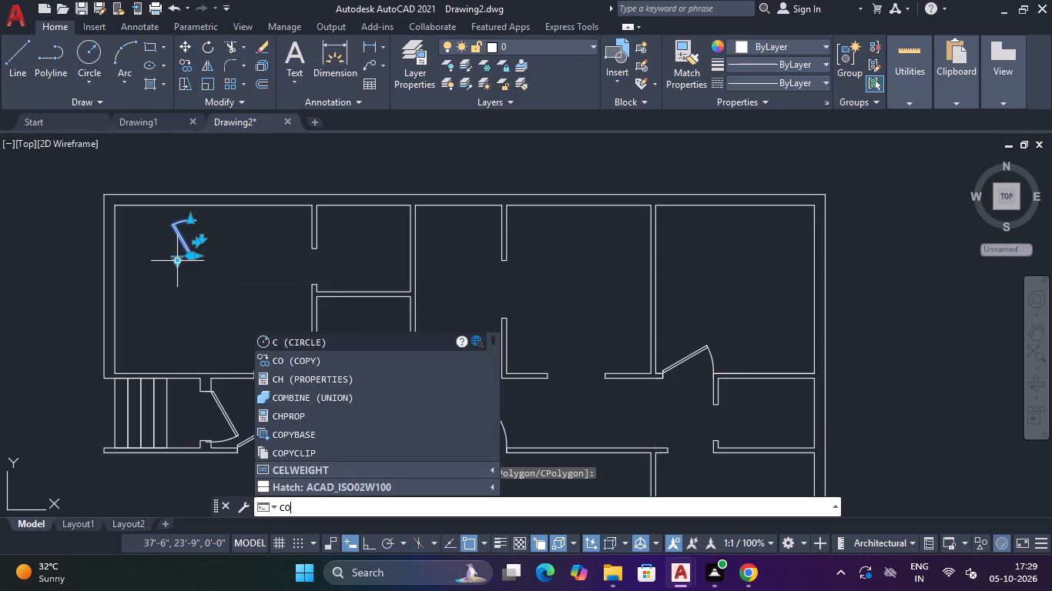
key(space)
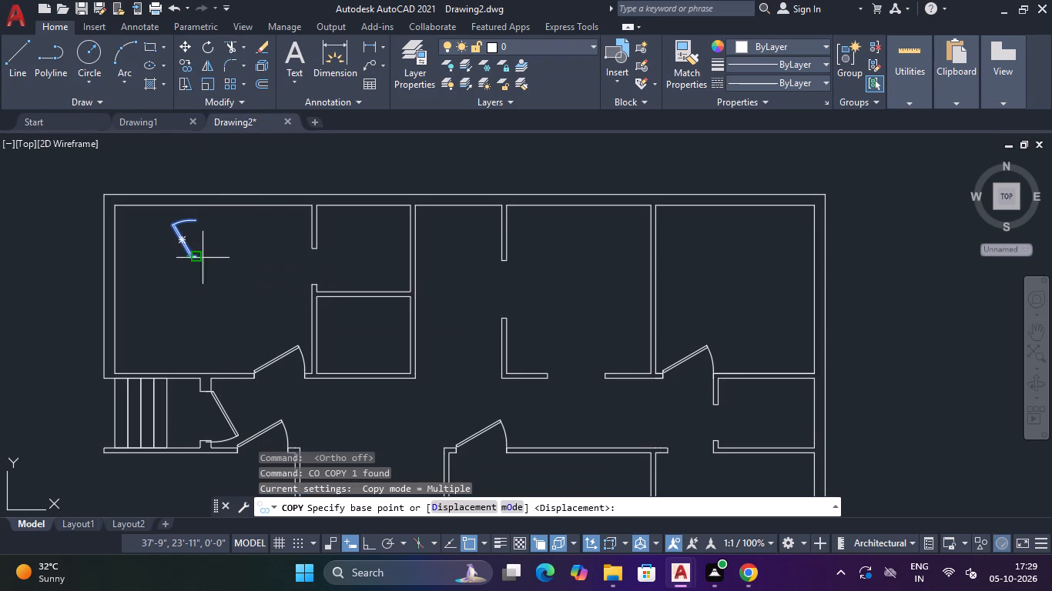
scroll(194, 259, up, 4)
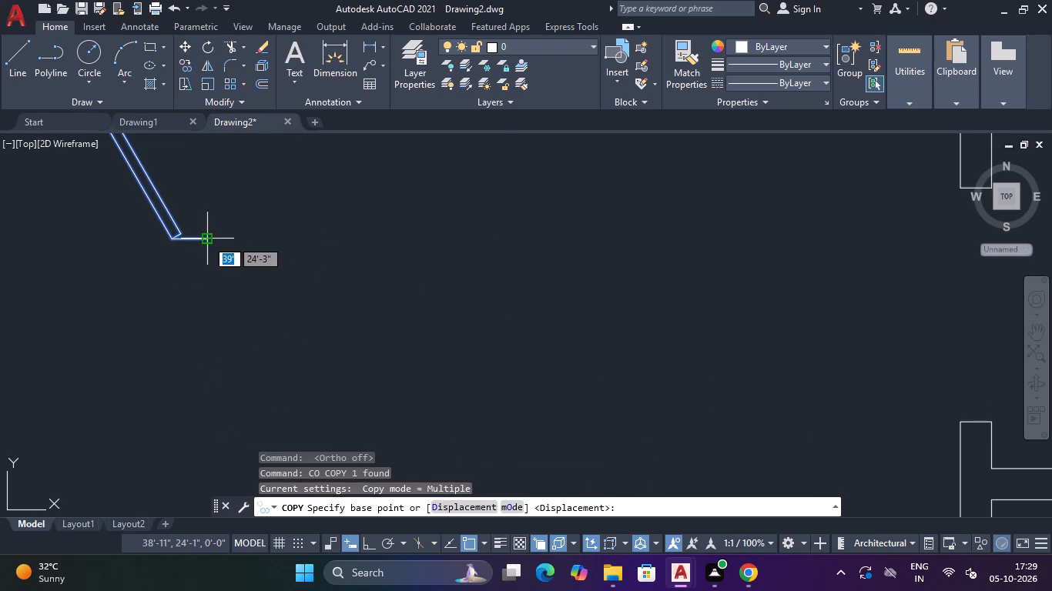
click(206, 239)
scroll(249, 280, down, 4)
middle_drag(288, 273, 255, 289)
scroll(323, 309, up, 3)
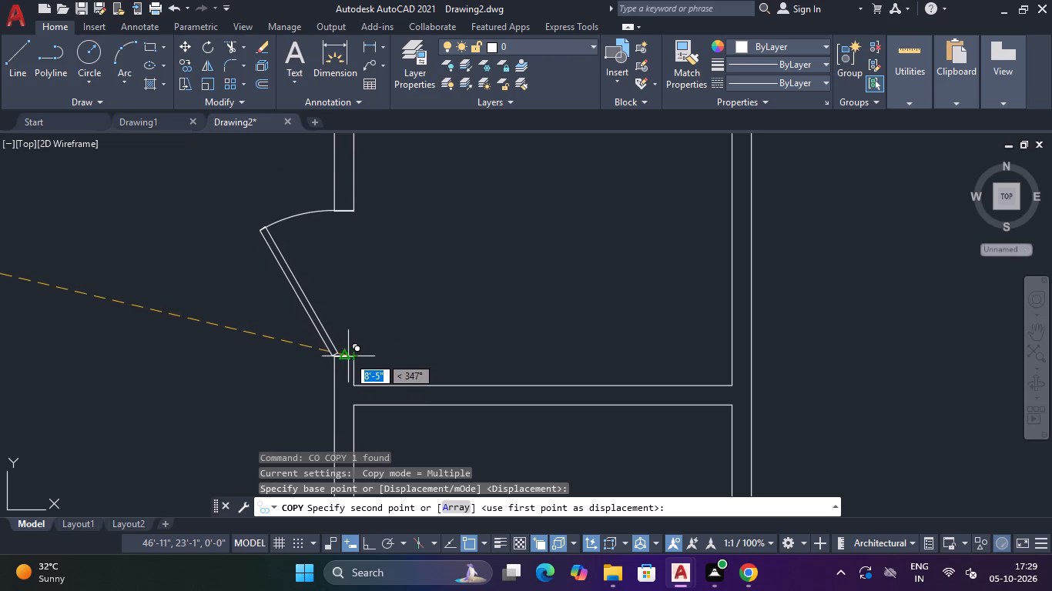
click(348, 356)
Place another door copy on the south jamb of the opening in the small east room's west wall.
scroll(399, 342, down, 4)
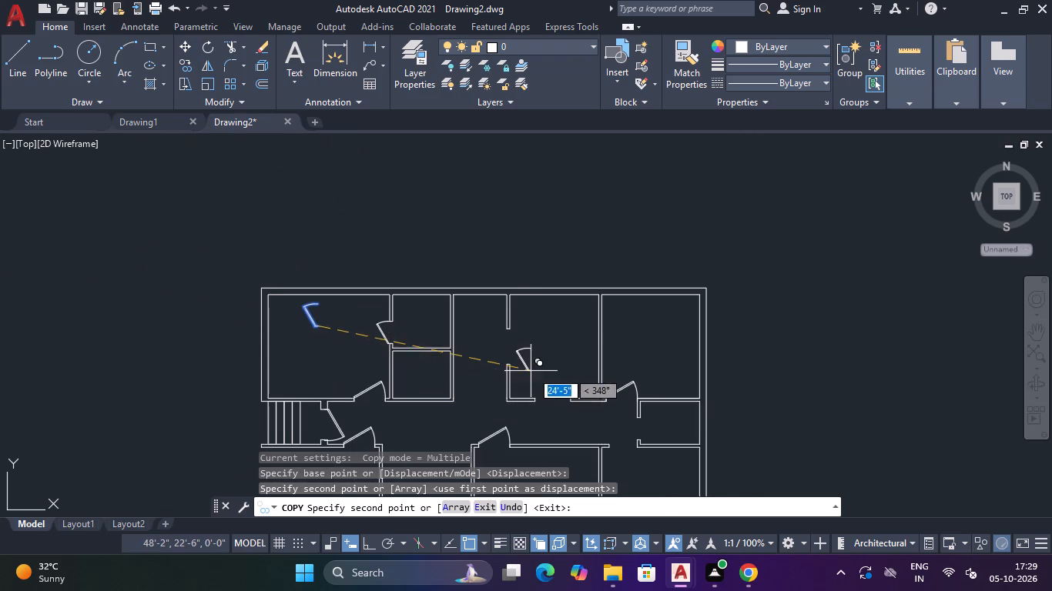
middle_drag(531, 366, 347, 284)
scroll(450, 351, up, 3)
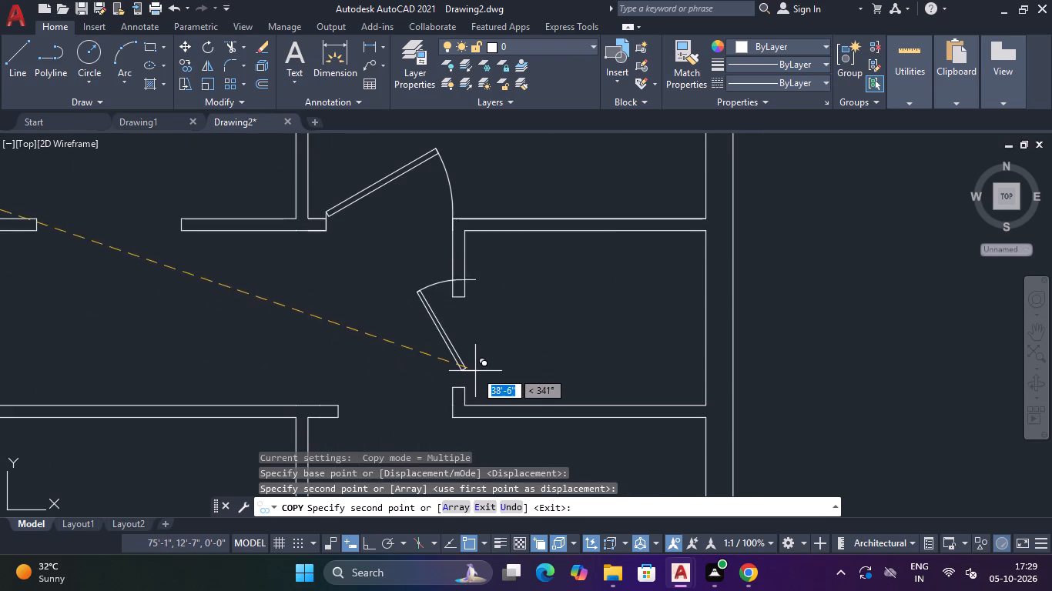
click(464, 386)
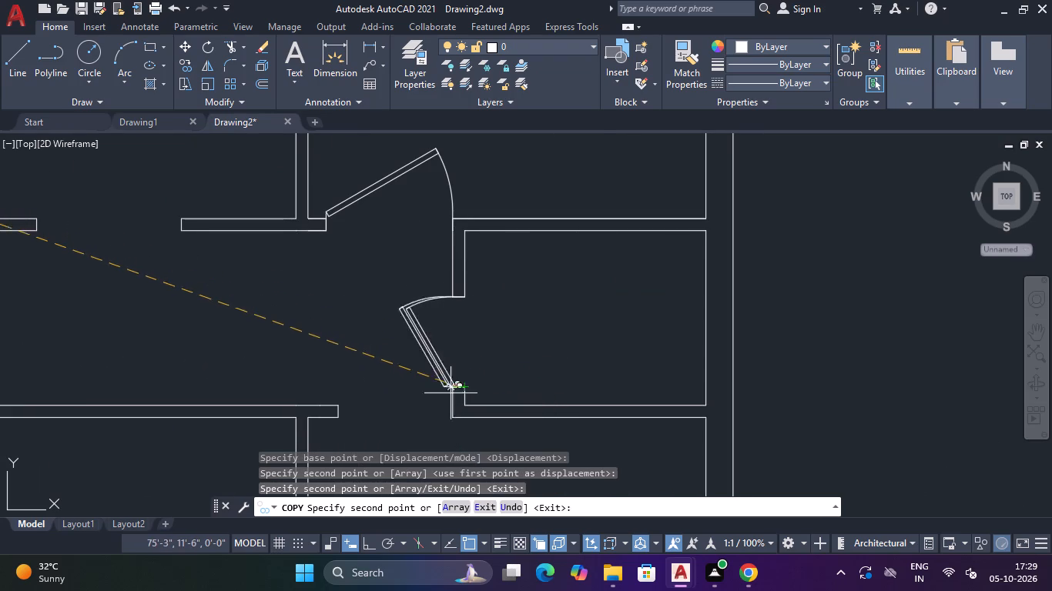
Place one loose door copy inside the southeast room and end the copying.
scroll(430, 402, down, 1)
middle_drag(427, 400, 437, 256)
click(457, 377)
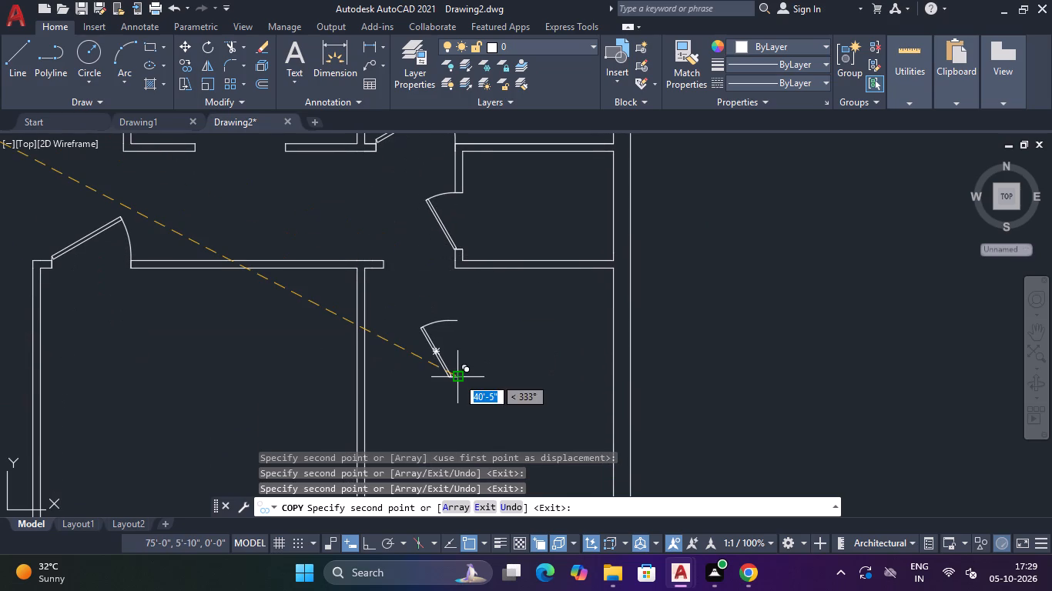
key(Escape)
Rotate the loose door copy in the southeast room 90° clockwise about its hinge end, with Ortho on.
click(474, 299)
click(429, 379)
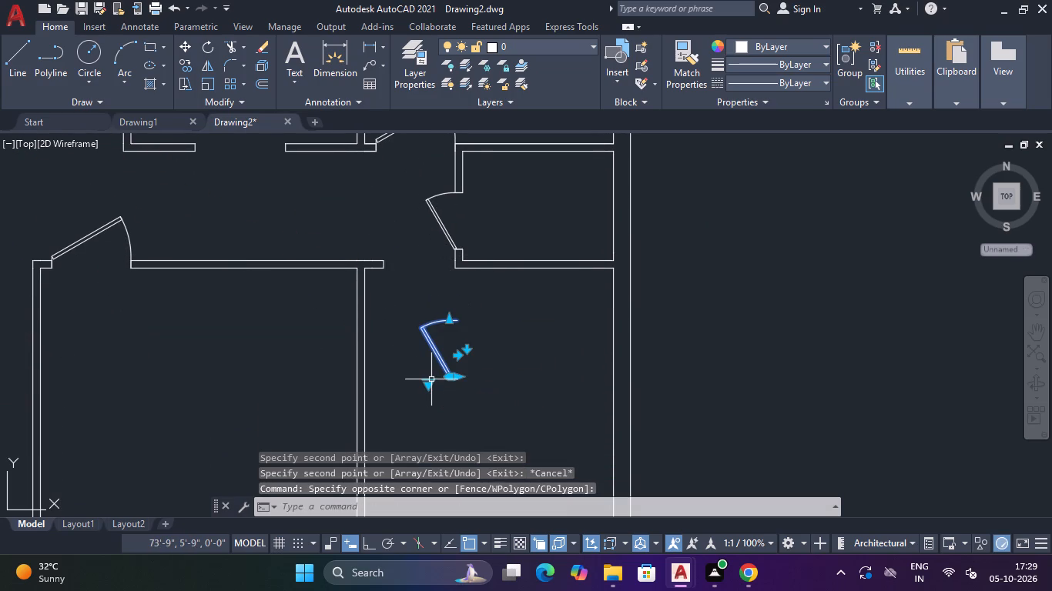
key(F8)
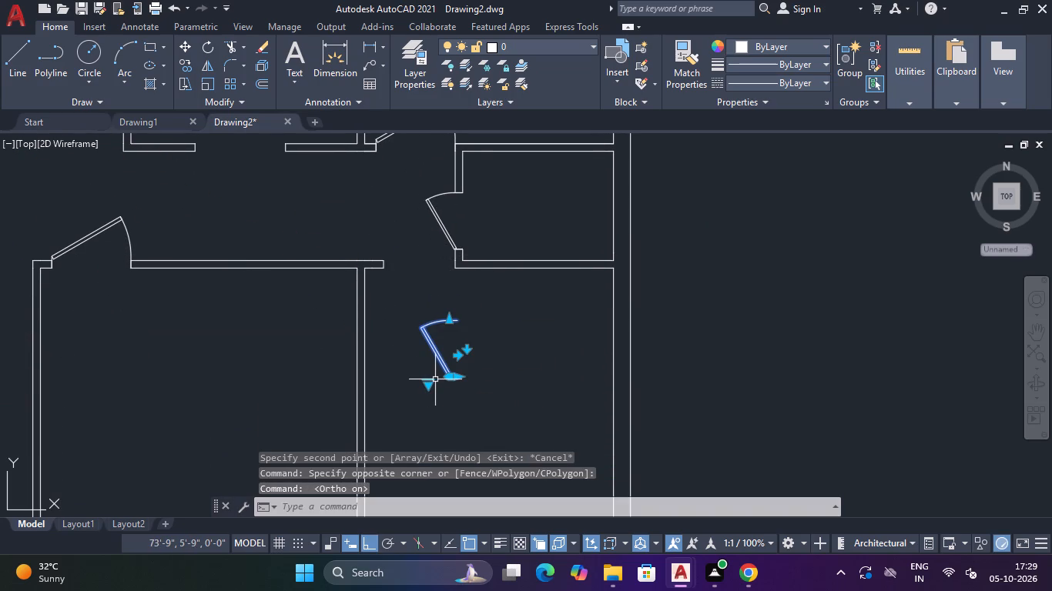
text(RO)
key(space)
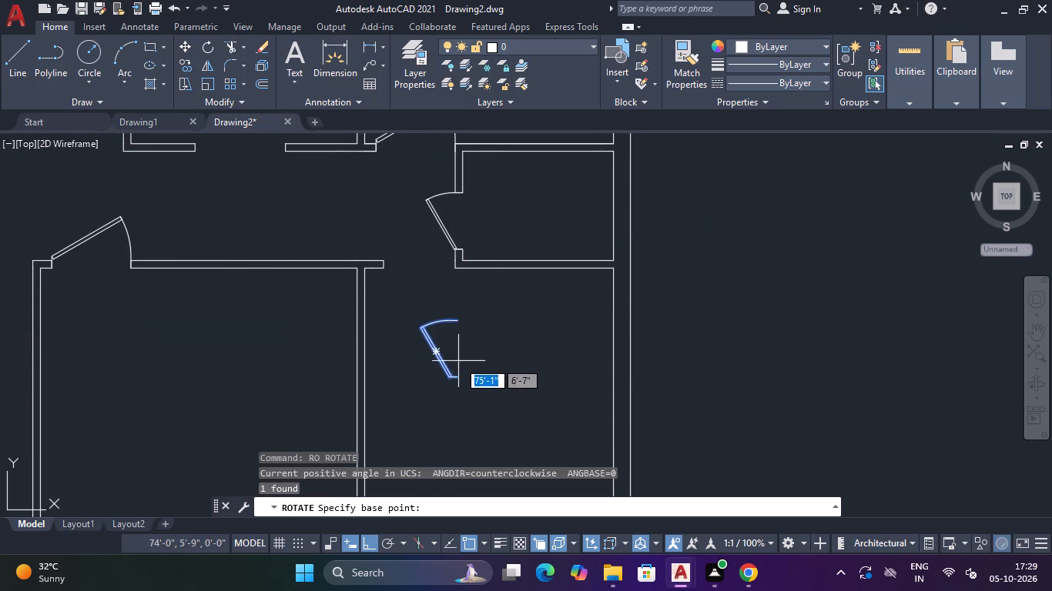
click(458, 380)
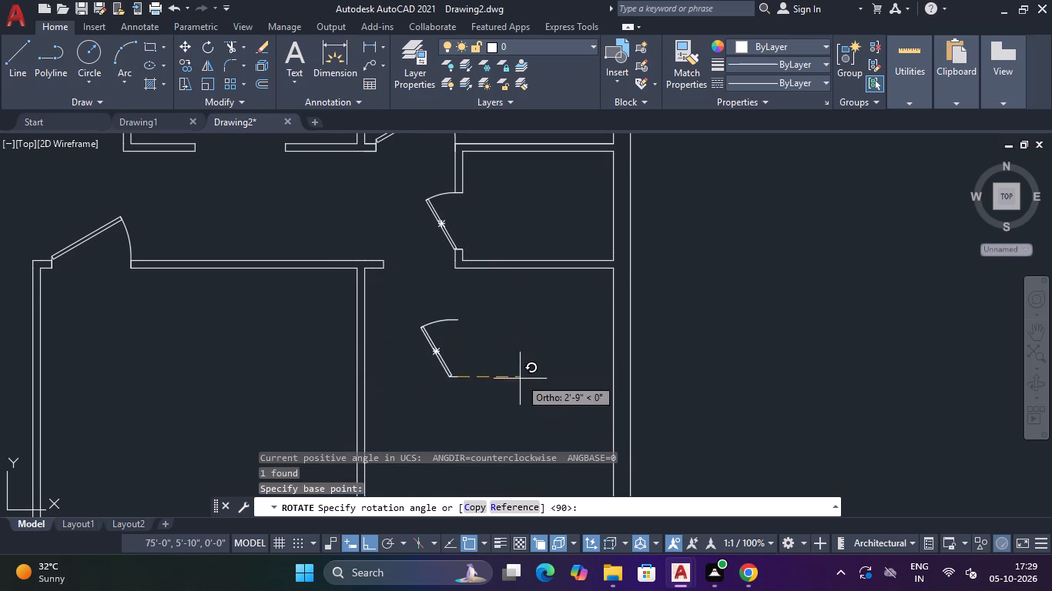
click(457, 399)
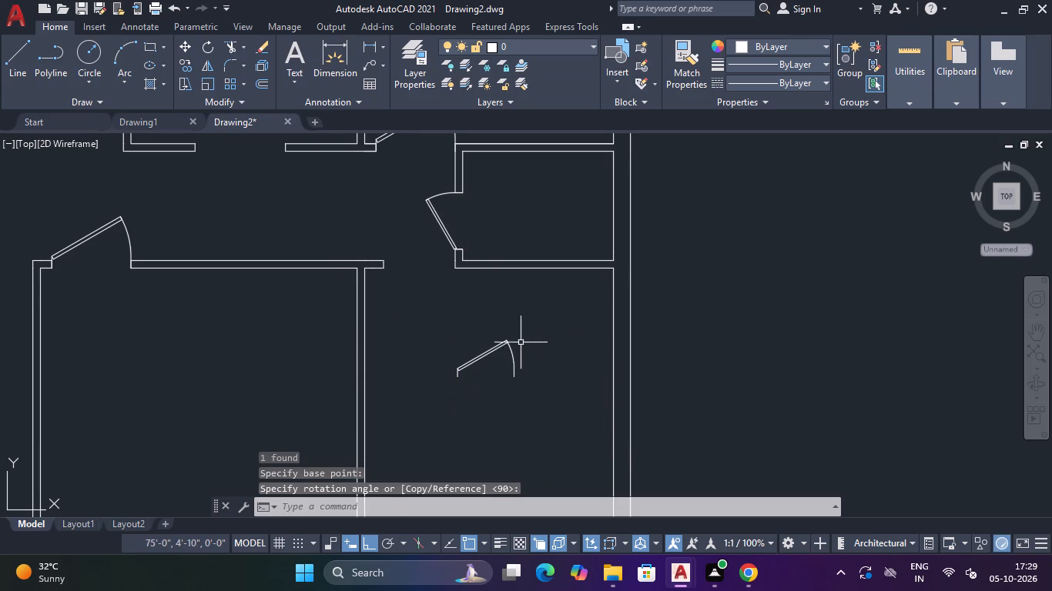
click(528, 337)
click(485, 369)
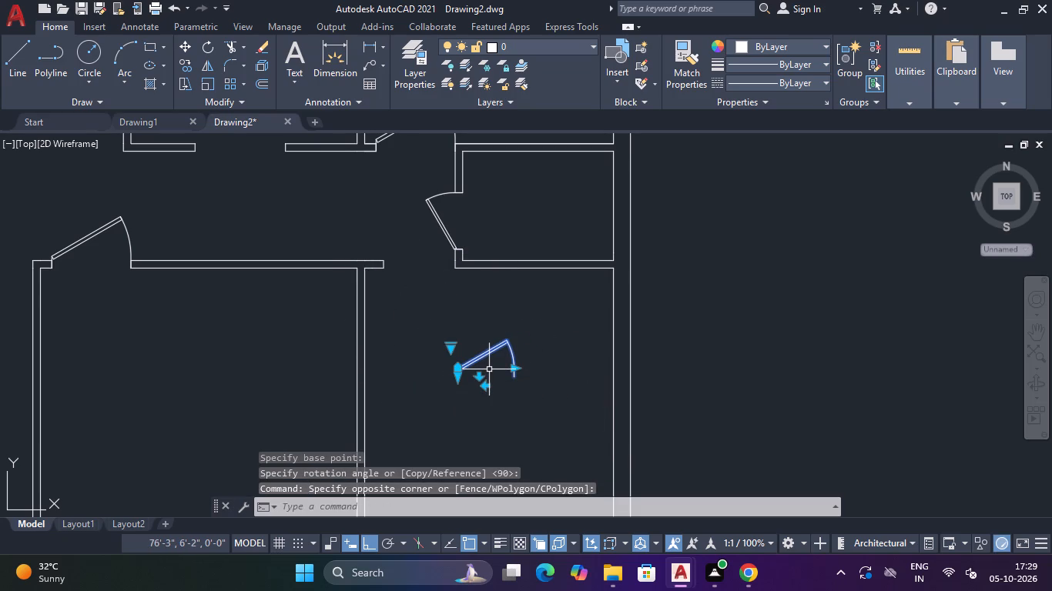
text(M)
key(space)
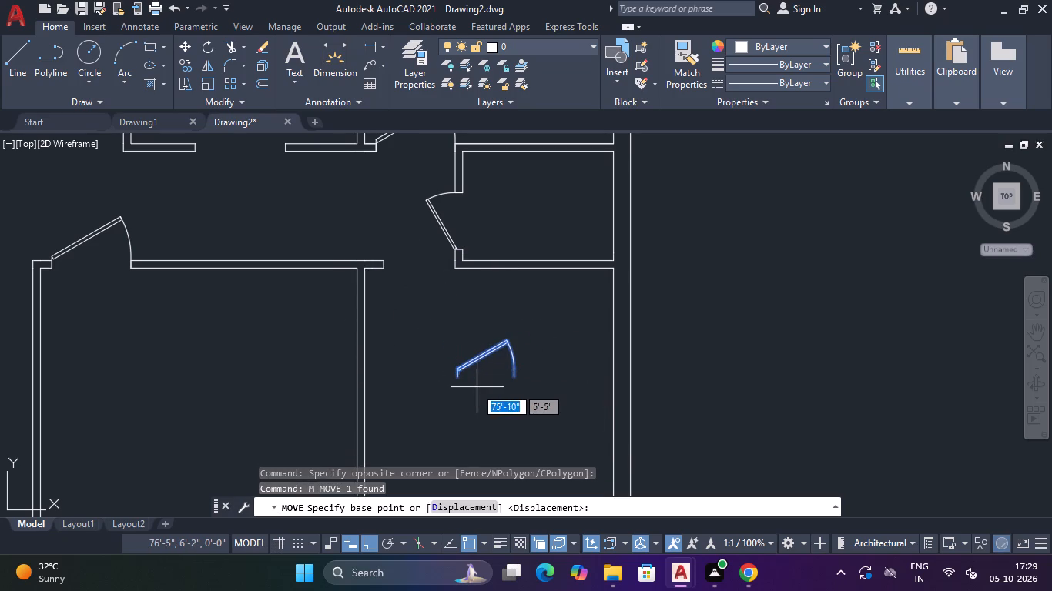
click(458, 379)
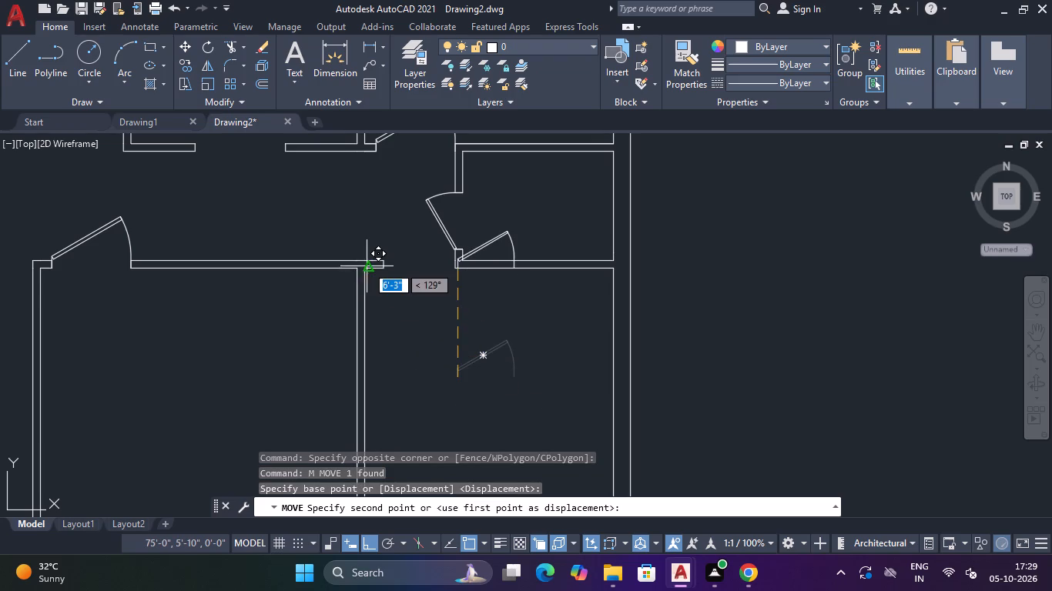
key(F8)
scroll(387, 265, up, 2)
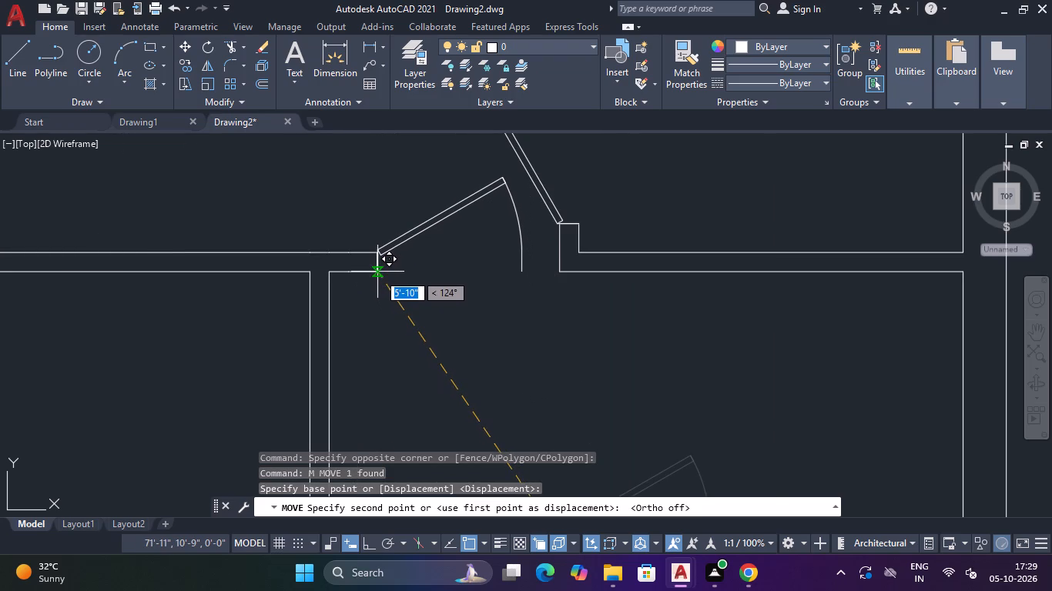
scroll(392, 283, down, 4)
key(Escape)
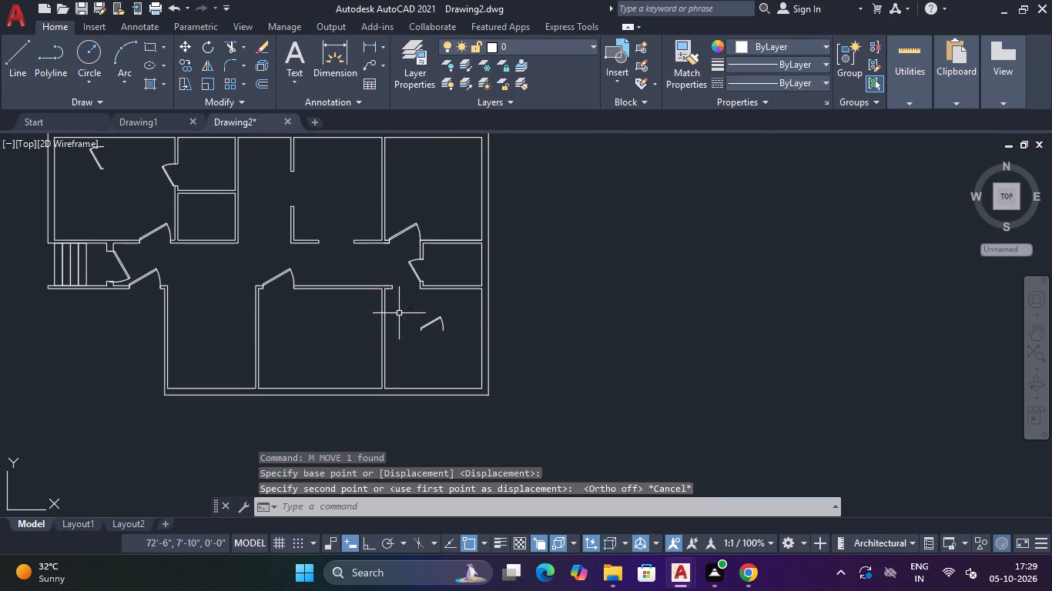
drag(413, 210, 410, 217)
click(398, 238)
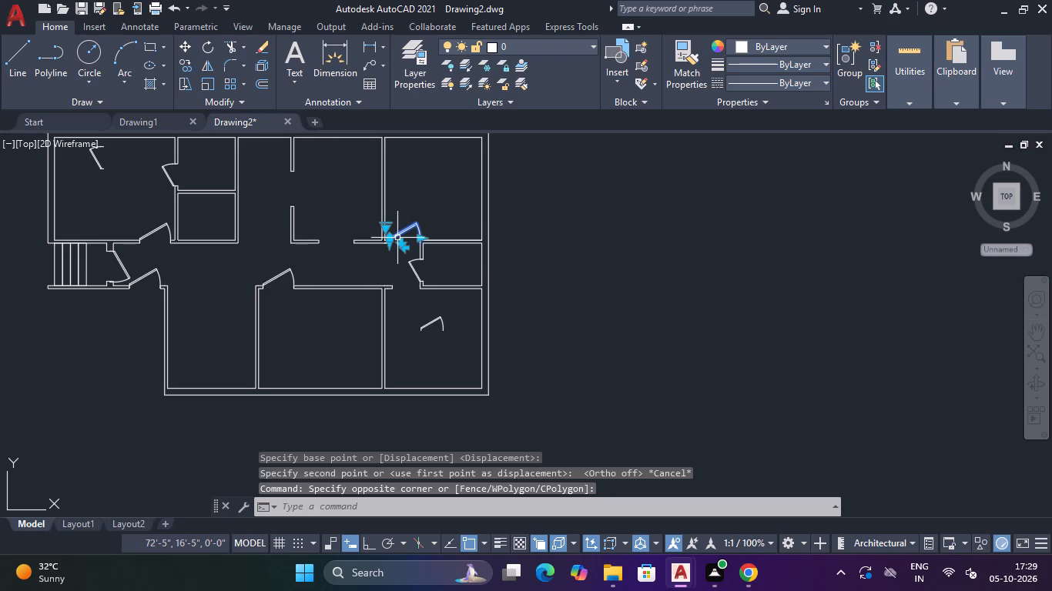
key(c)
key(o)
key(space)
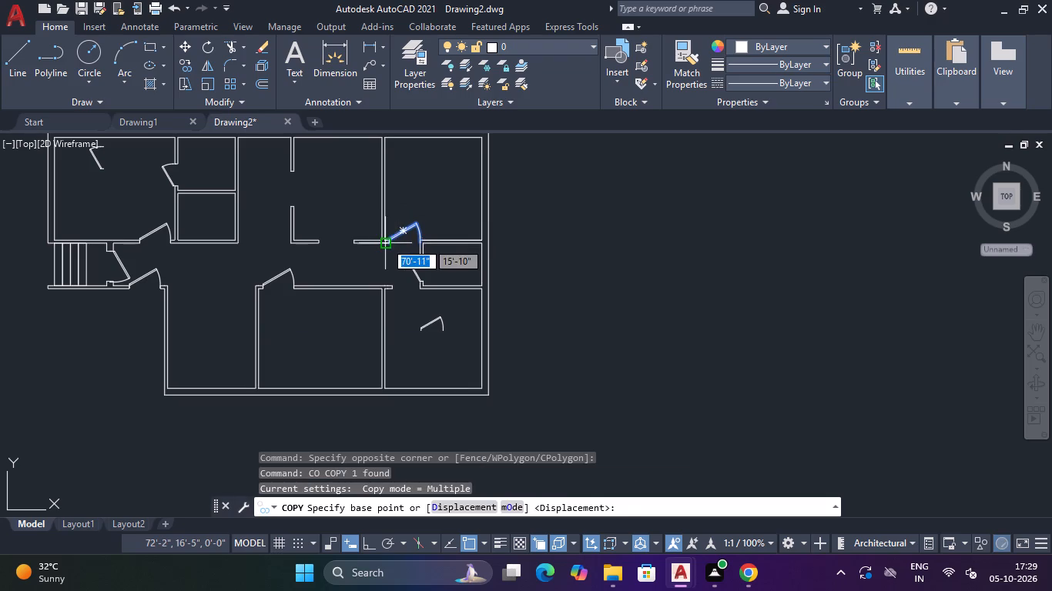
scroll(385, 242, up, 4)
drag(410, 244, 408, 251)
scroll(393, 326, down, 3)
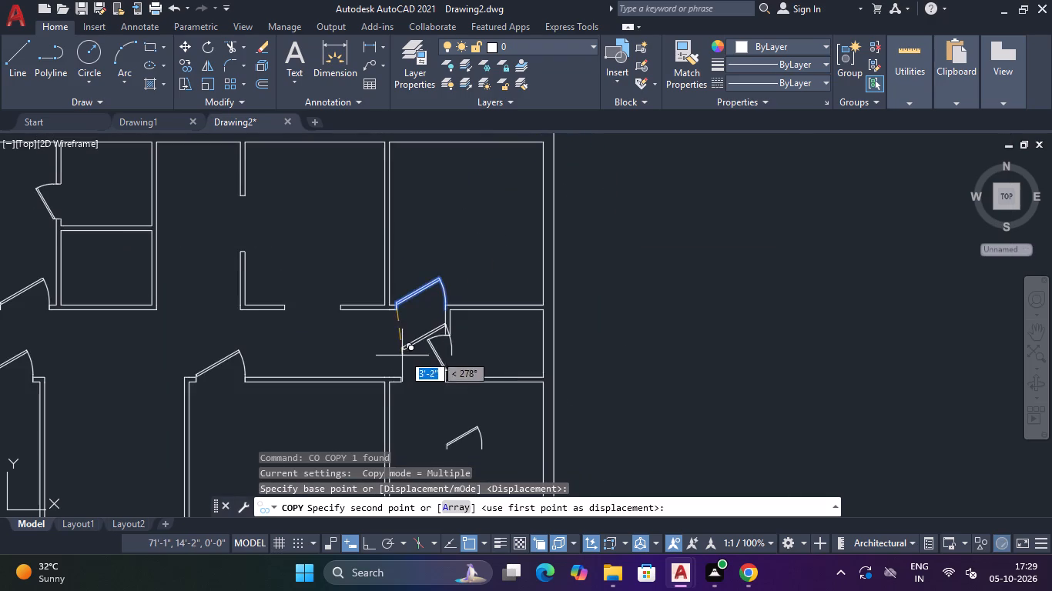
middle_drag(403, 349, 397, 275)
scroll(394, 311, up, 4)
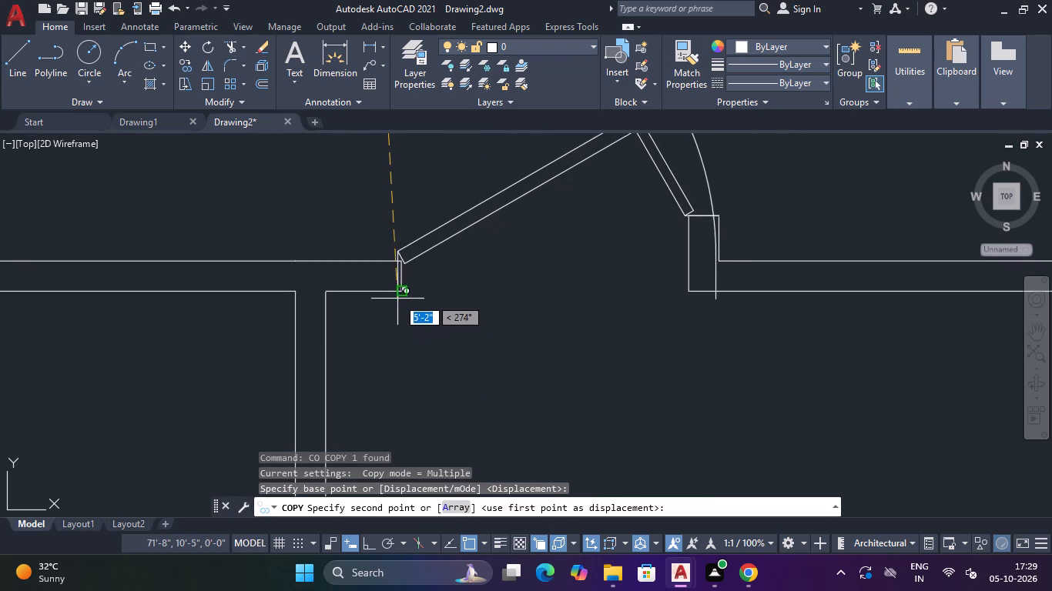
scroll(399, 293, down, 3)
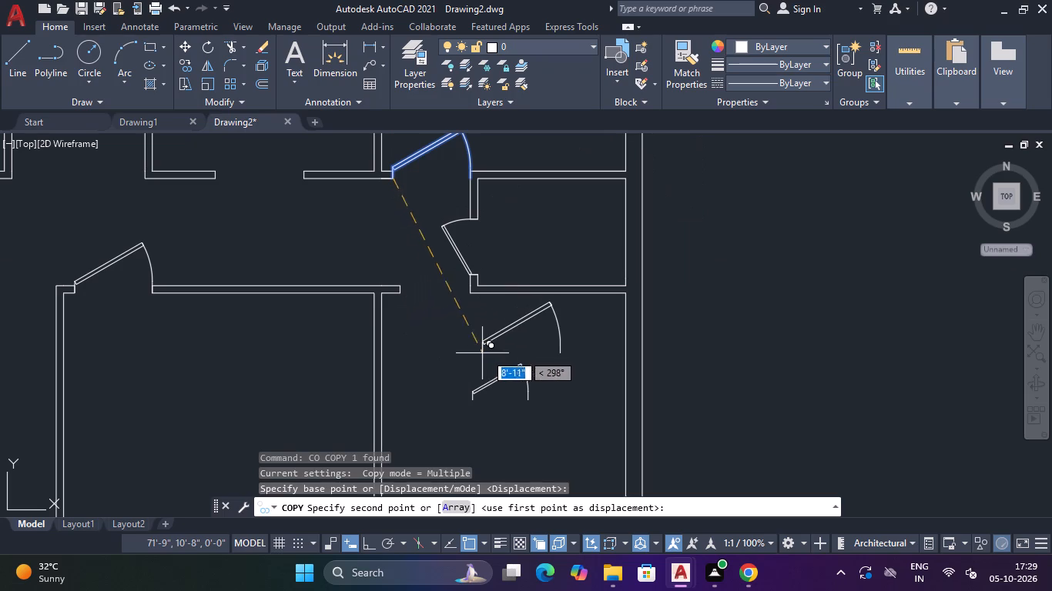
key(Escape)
Erase the loose door copy inside the southeast room.
click(536, 356)
click(511, 381)
key(Delete)
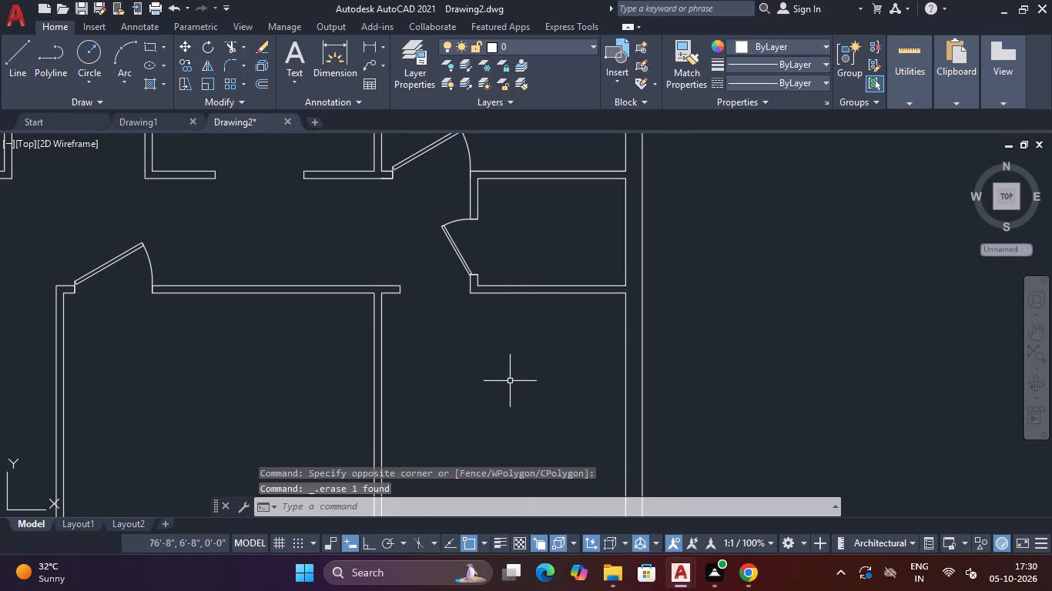
Measure the width of the opening in the southeast room's north wall with a linear dimension, without placing the dimension.
text(DDLI)
key(BackSpace)
key(BackSpace)
key(BackSpace)
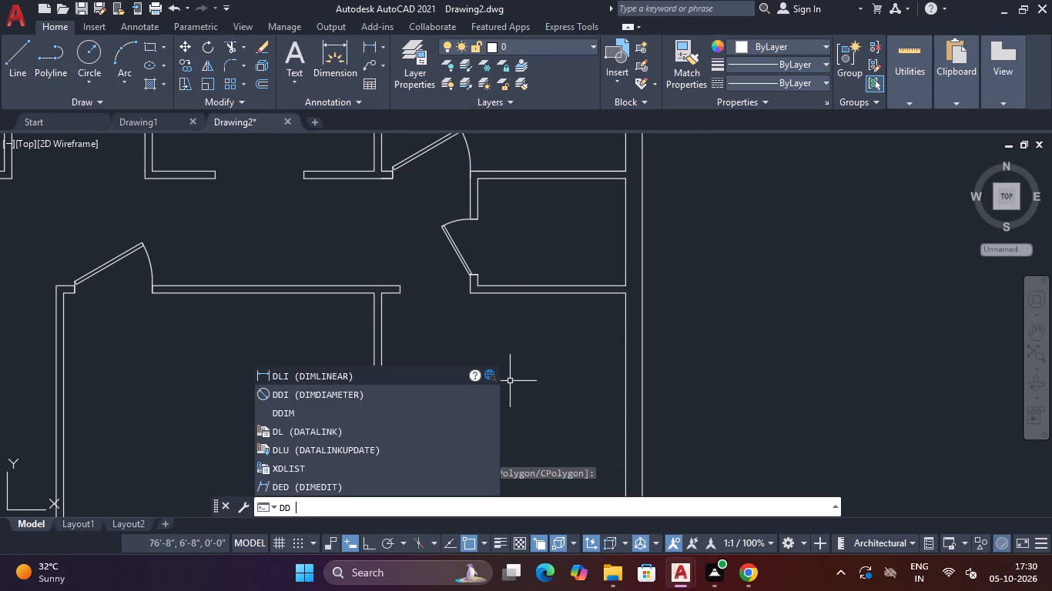
key(BackSpace)
text(DLI)
key(Return)
scroll(408, 292, up, 2)
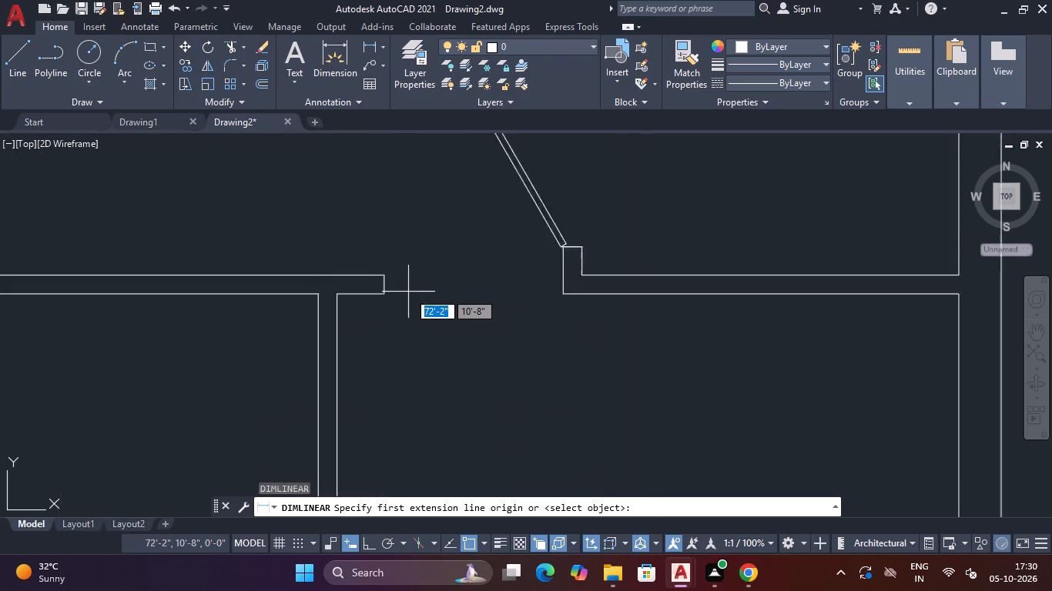
scroll(408, 292, up, 2)
click(347, 295)
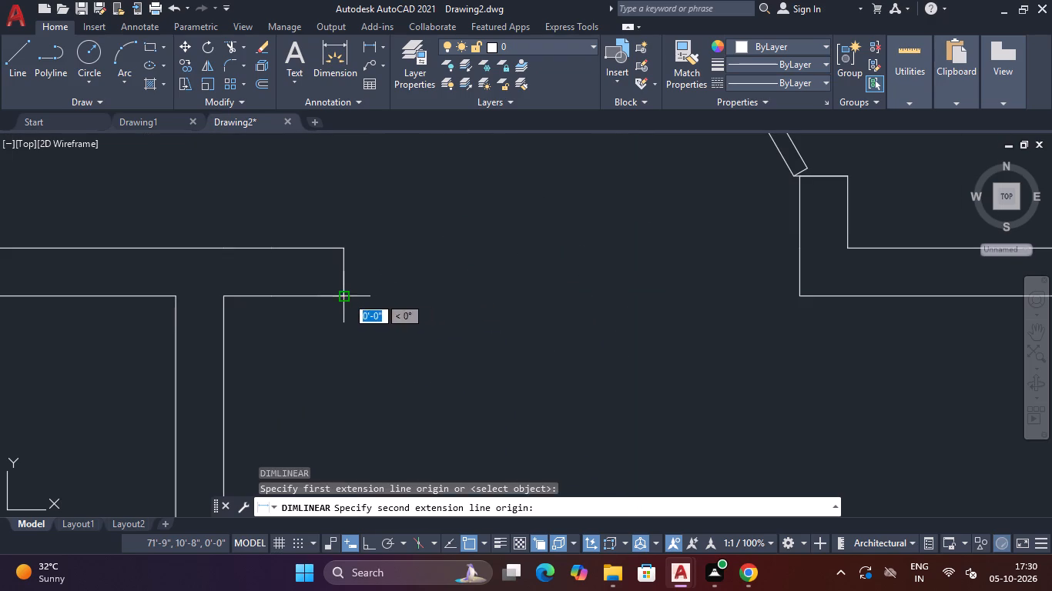
click(799, 299)
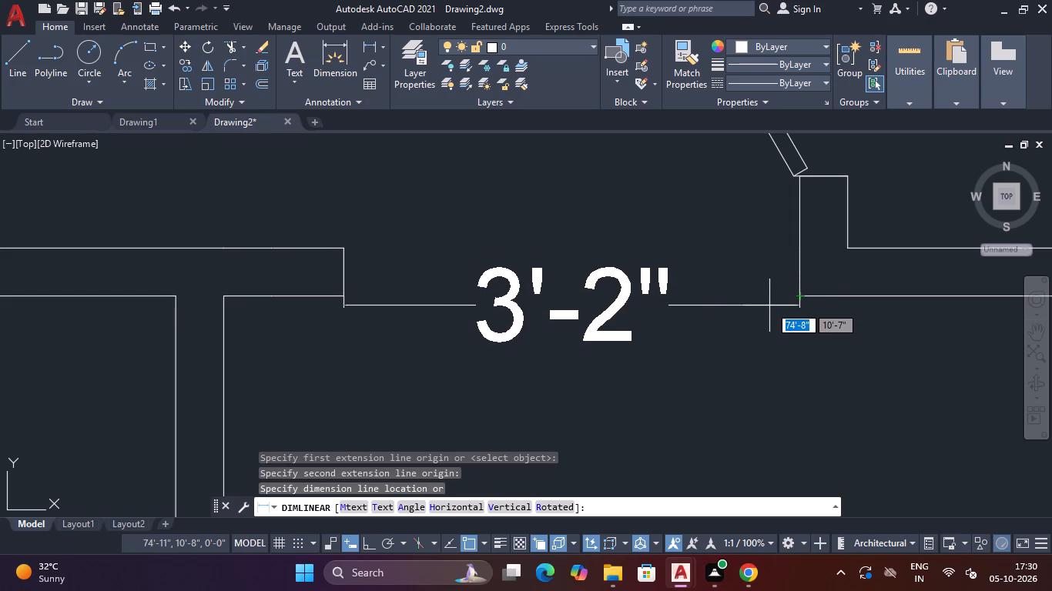
key(Escape)
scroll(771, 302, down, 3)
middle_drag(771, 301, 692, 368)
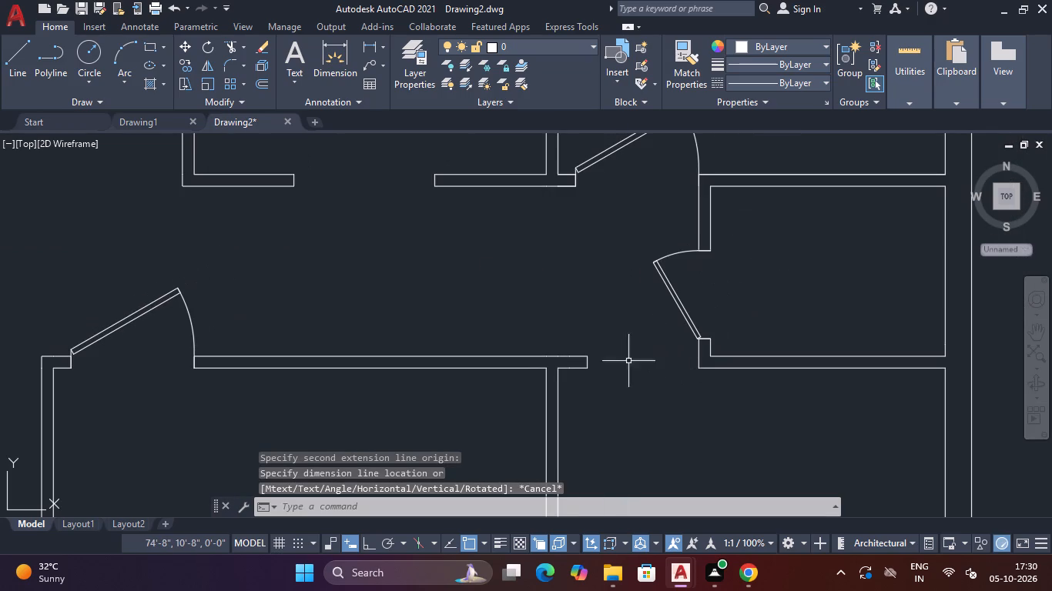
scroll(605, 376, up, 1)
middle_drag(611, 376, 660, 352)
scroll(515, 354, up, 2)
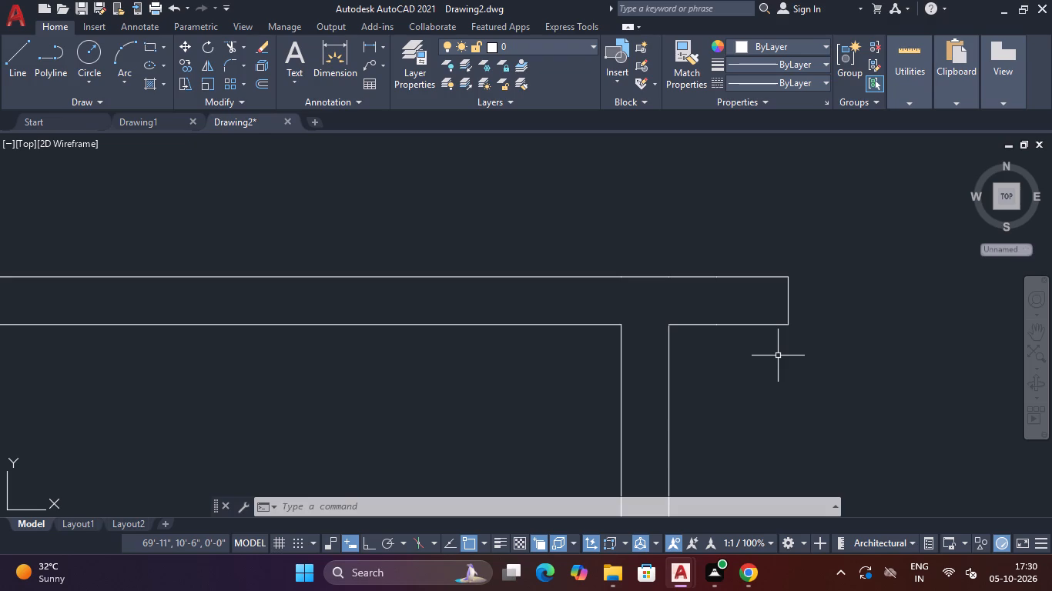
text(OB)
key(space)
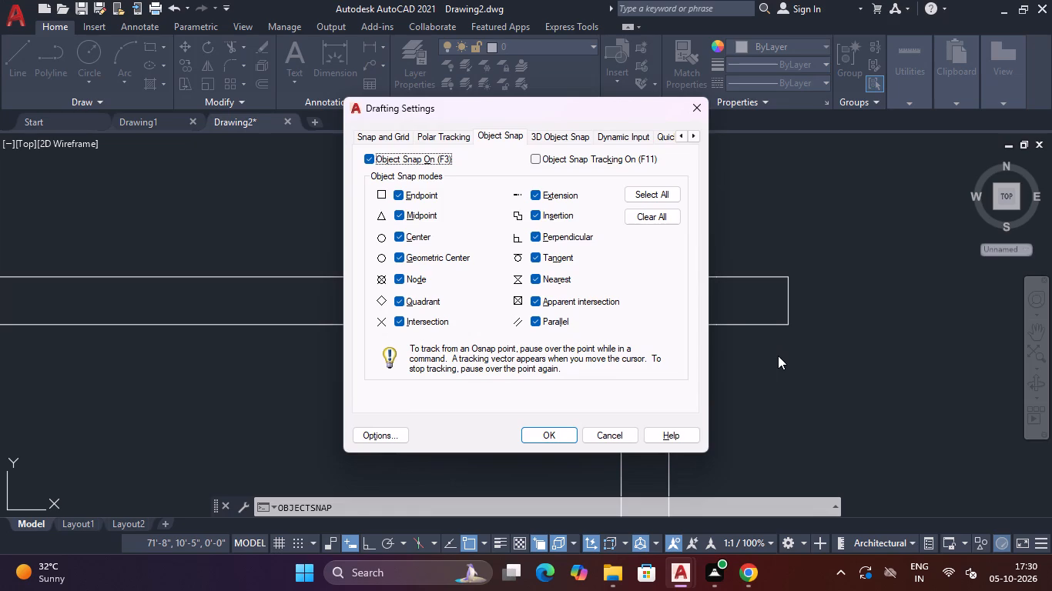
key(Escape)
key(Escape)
Offset the west jamb line of the southeast room's north opening 5" to the west.
text(O)
key(space)
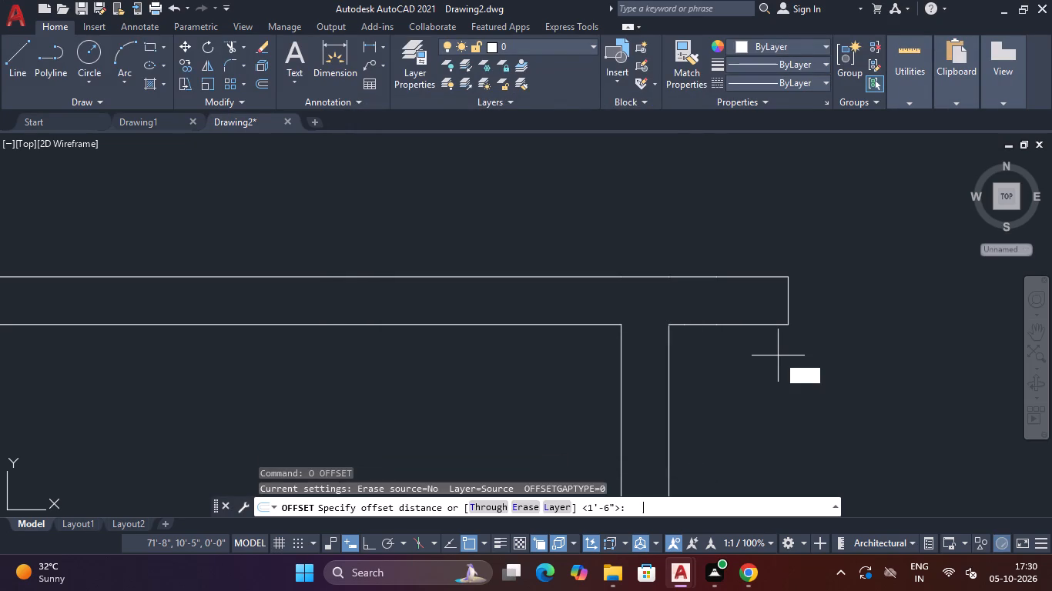
text(5"|)
key(BackSpace)
key(Return)
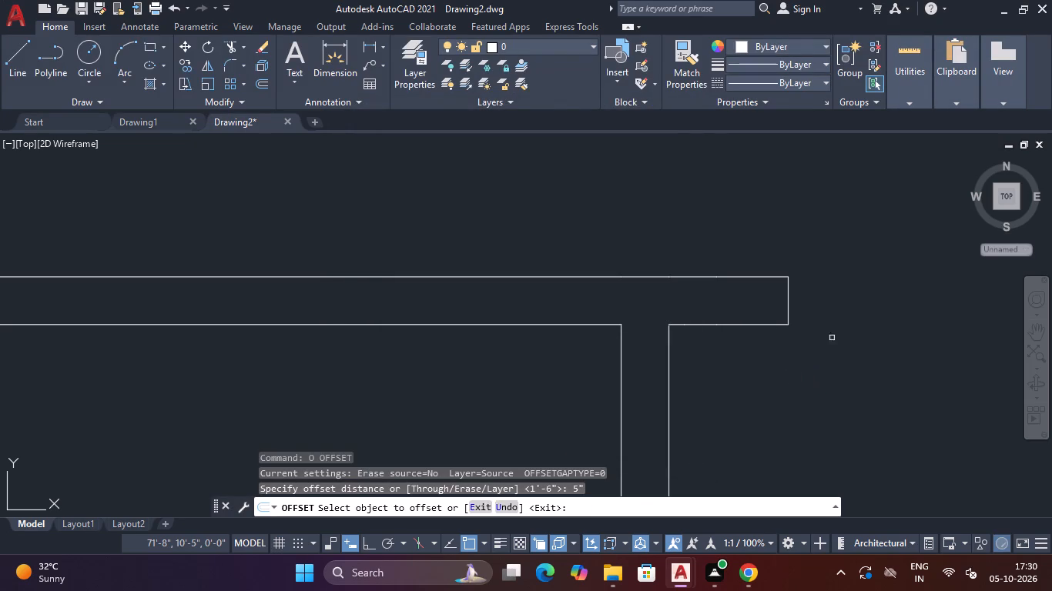
click(790, 306)
click(761, 320)
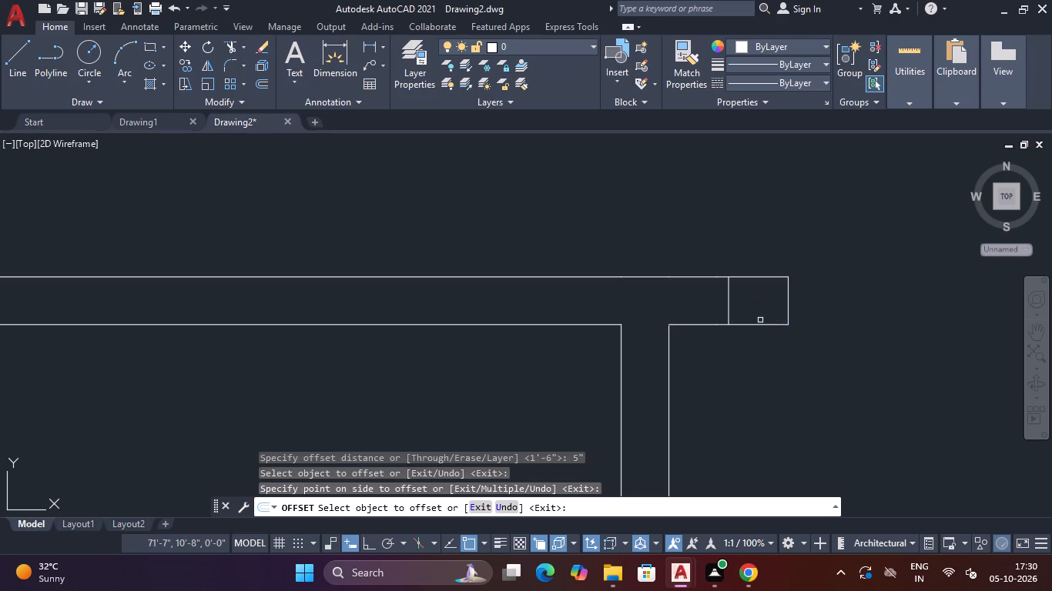
key(Escape)
Trim both wall lines east of the offset jamb line and remove the old jamb line to widen the opening.
text(TR)
key(space)
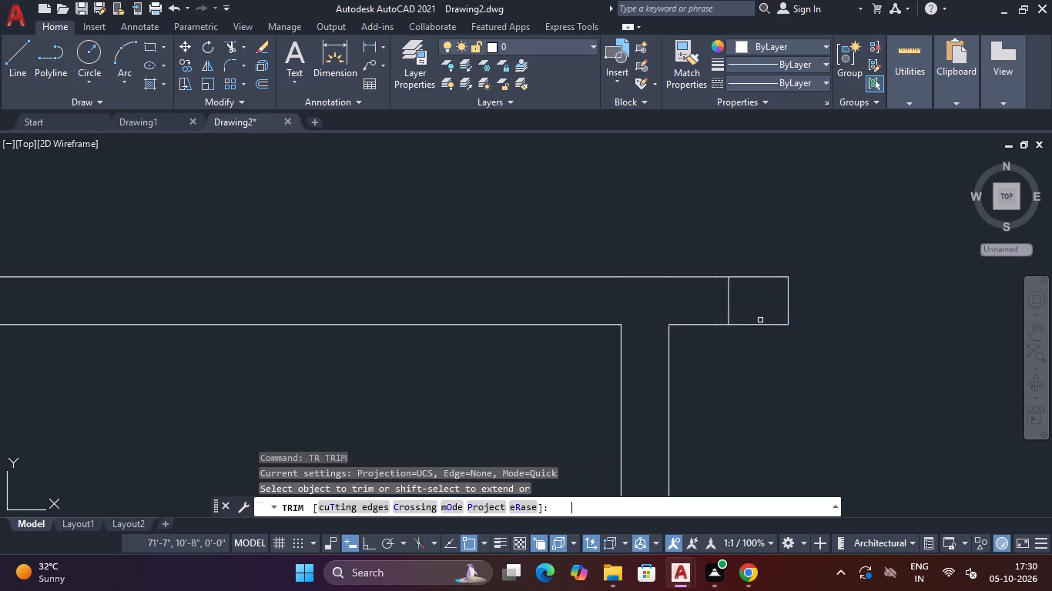
drag(756, 265, 755, 369)
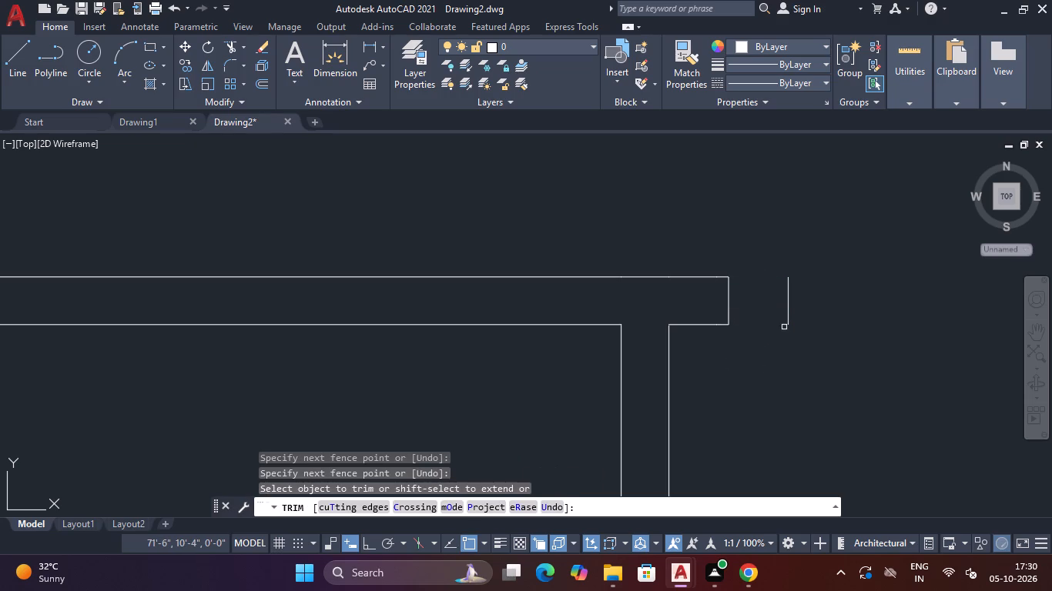
drag(770, 320, 835, 303)
key(Escape)
Copy the northeast room's door by its hinge-side bottom endpoint onto the south corner of the southeast room opening's west jamb.
scroll(831, 301, down, 2)
middle_drag(831, 302, 745, 406)
scroll(783, 295, down, 4)
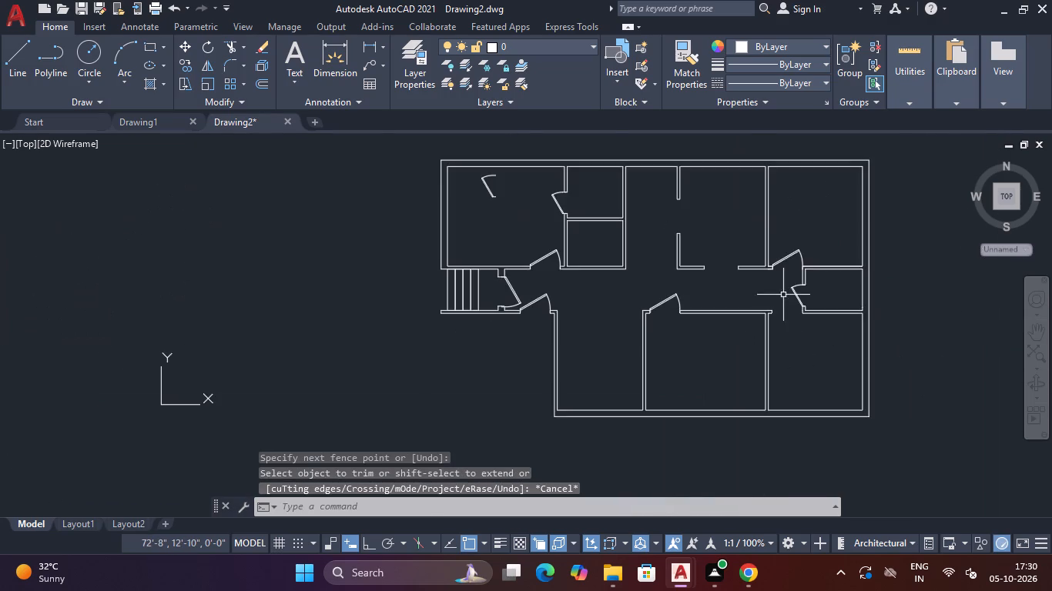
scroll(786, 264, up, 3)
click(785, 230)
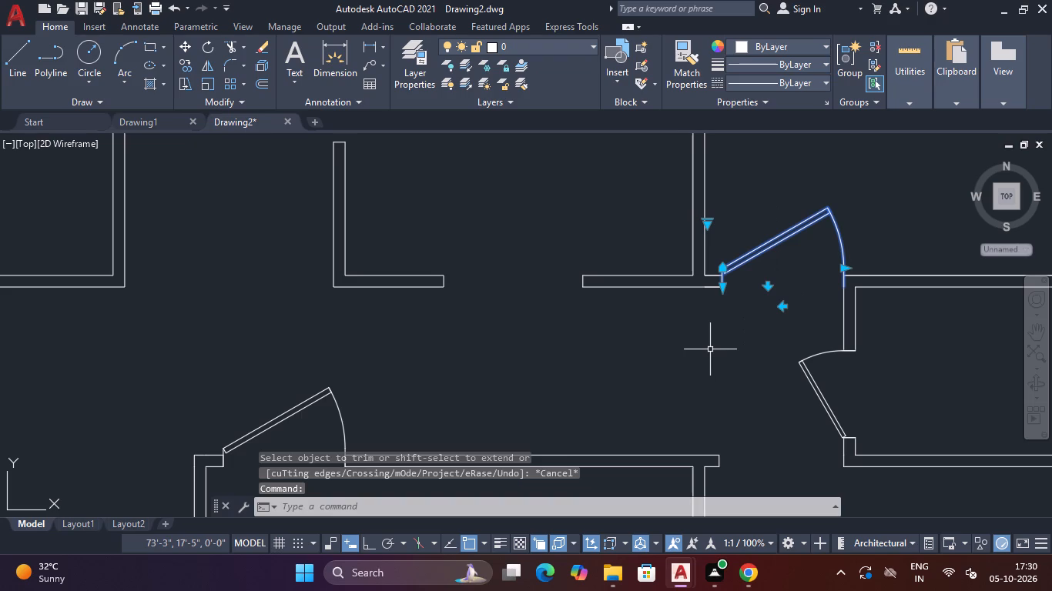
text(CO)
key(Return)
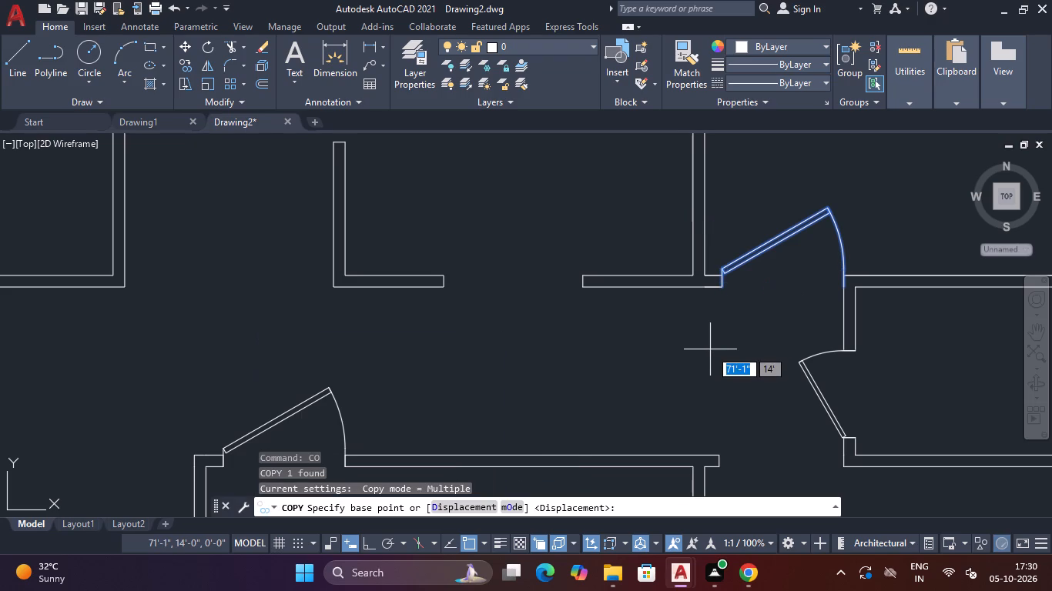
scroll(715, 294, up, 3)
click(729, 264)
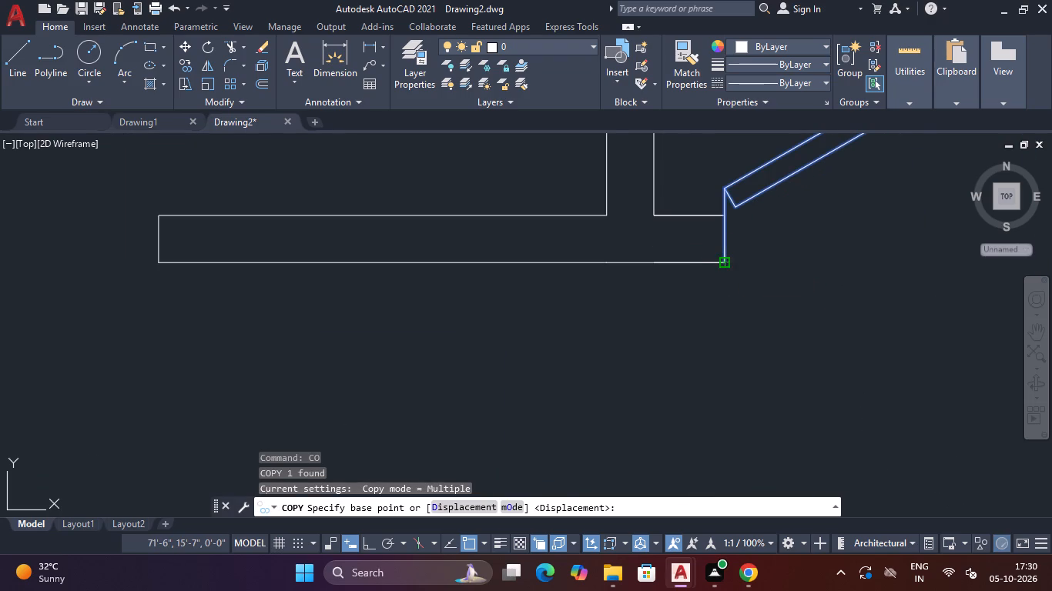
scroll(731, 262, down, 5)
scroll(739, 326, up, 3)
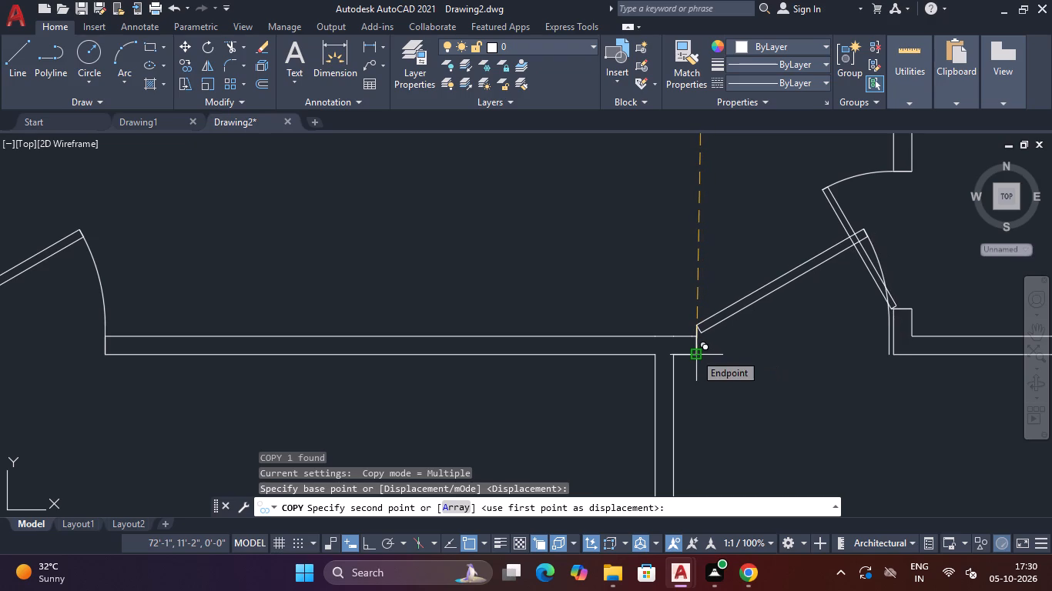
click(697, 357)
scroll(697, 357, down, 3)
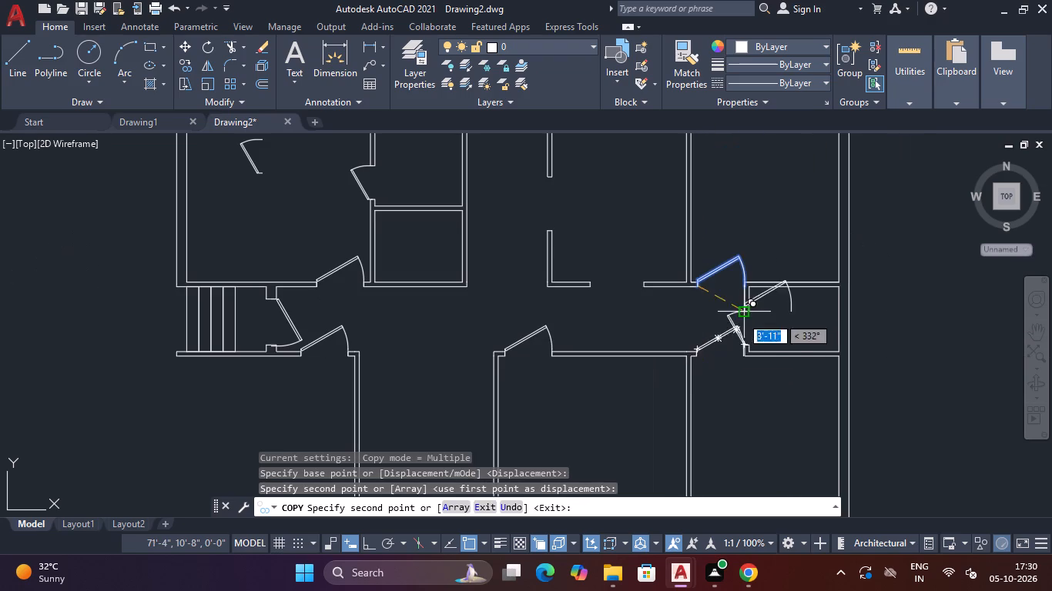
key(Escape)
Flip the copied door so it swings south into the southeast room, keeping its hinge on the west jamb.
click(715, 343)
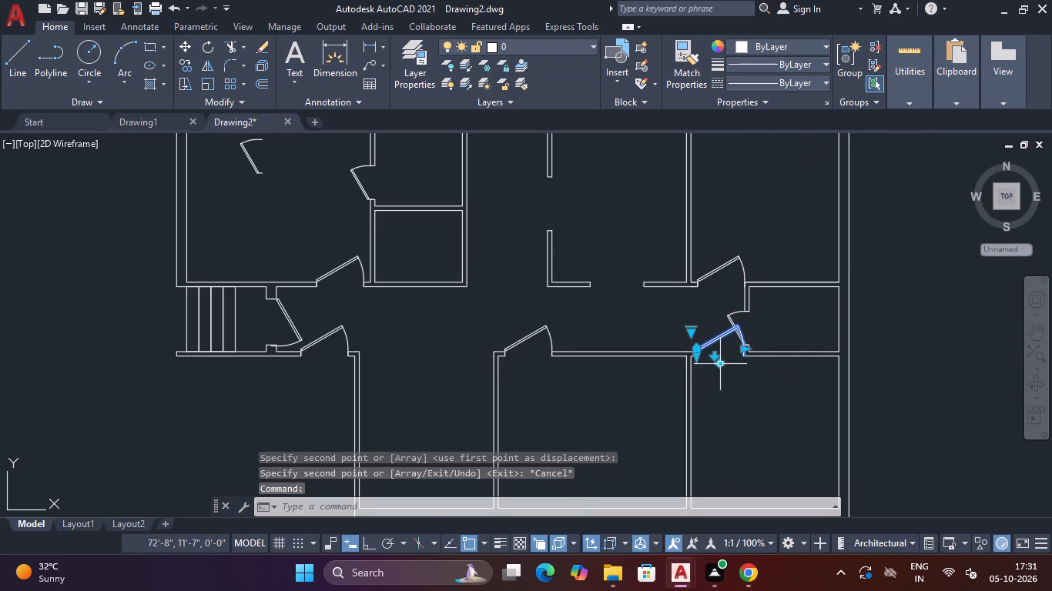
click(713, 357)
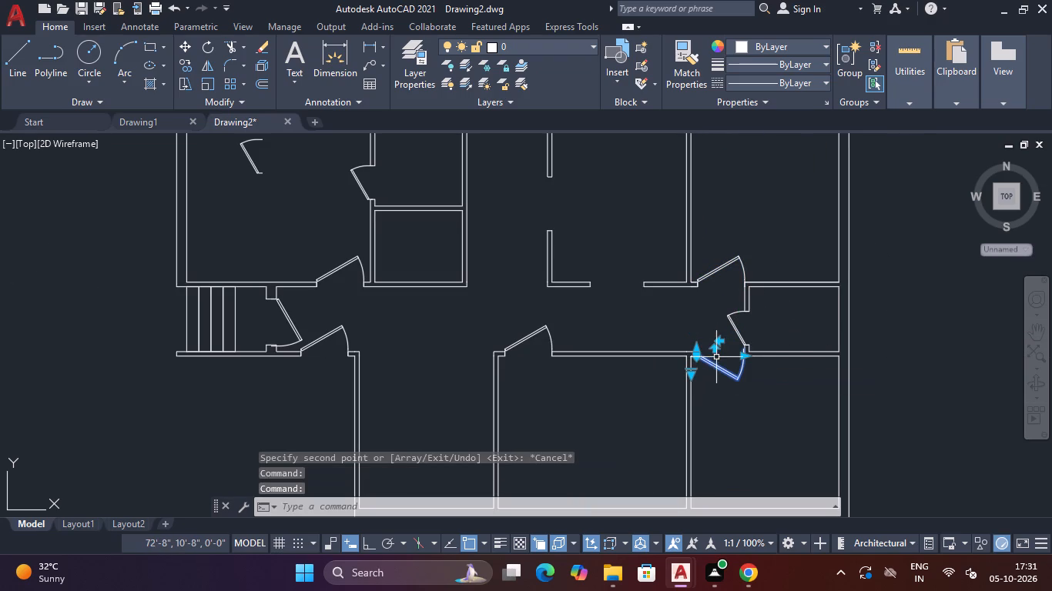
click(721, 342)
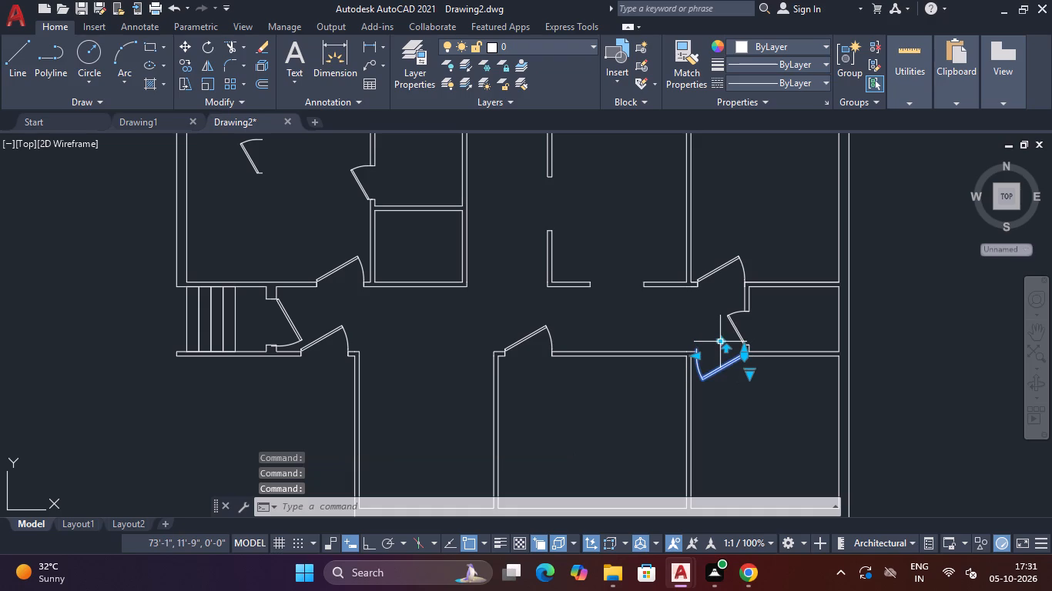
click(719, 339)
key(Escape)
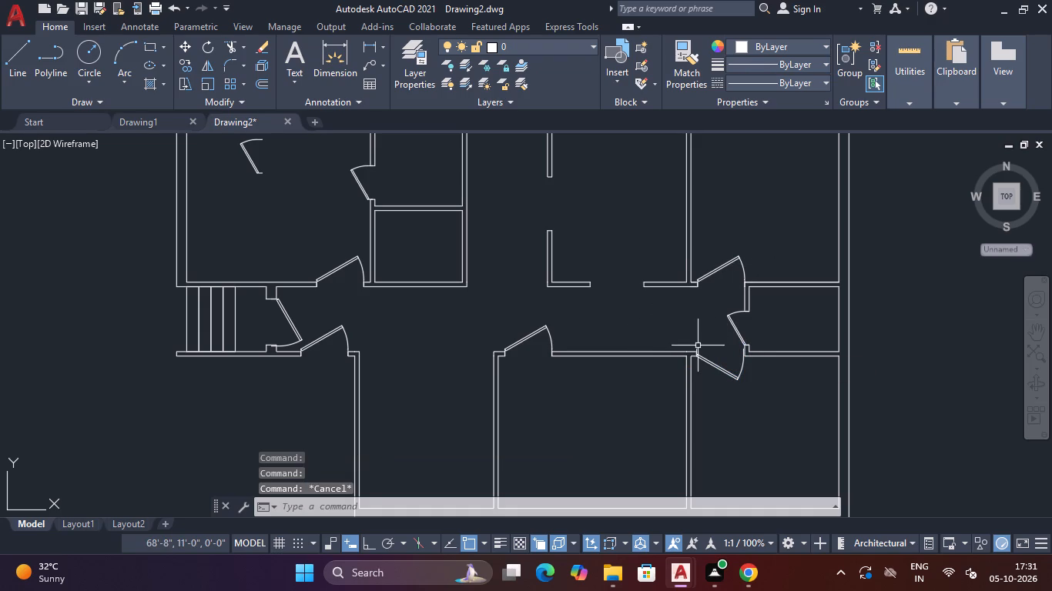
Move the flipped door by the north end of its hinge-side line onto the north corner of the west jamb.
scroll(699, 349, up, 3)
click(734, 370)
click(699, 429)
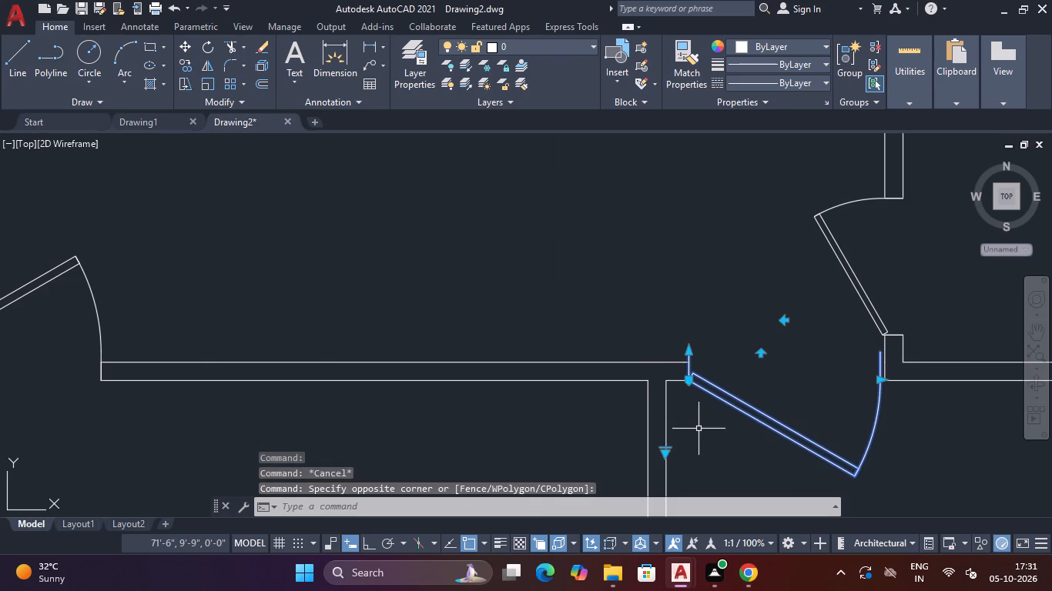
text(M)
key(space)
click(692, 352)
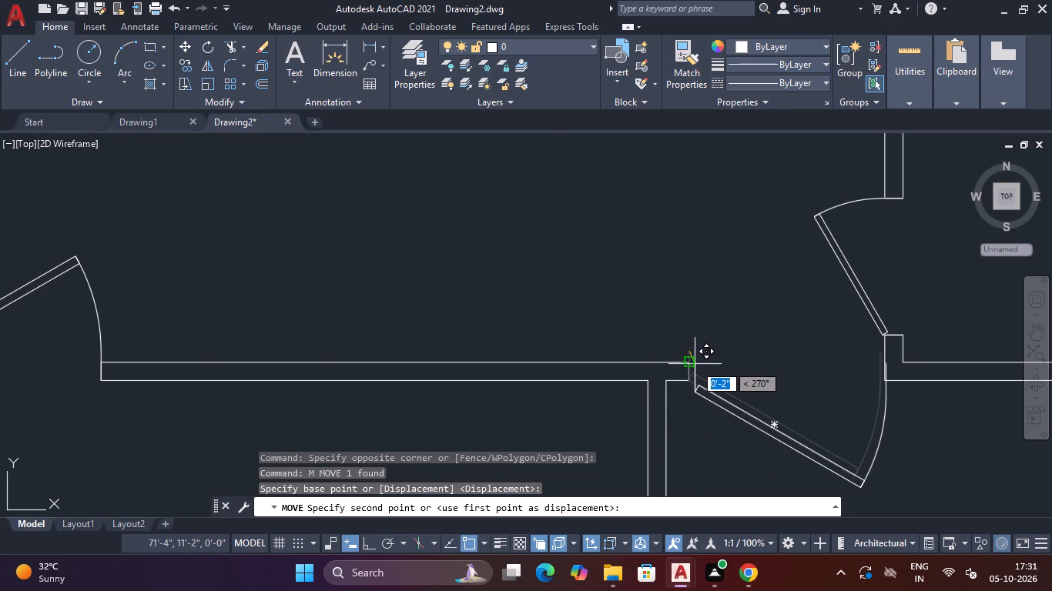
scroll(695, 364, up, 4)
click(655, 360)
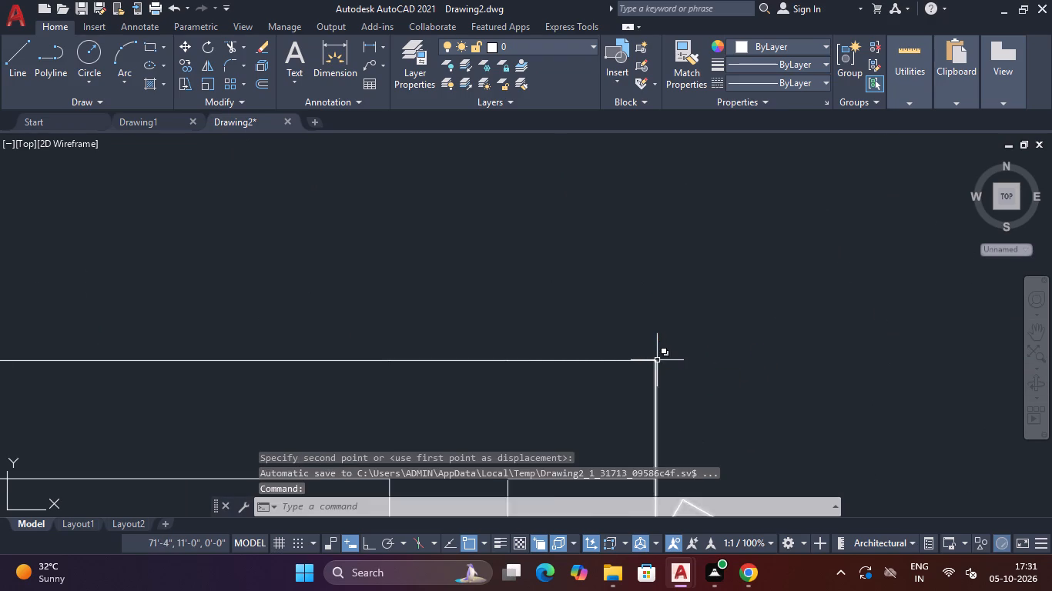
scroll(657, 360, down, 5)
key(Escape)
Delete the stray spare door symbol left inside the northwest room.
scroll(920, 412, down, 2)
middle_drag(904, 422, 744, 415)
middle_drag(611, 329, 707, 294)
scroll(697, 296, down, 2)
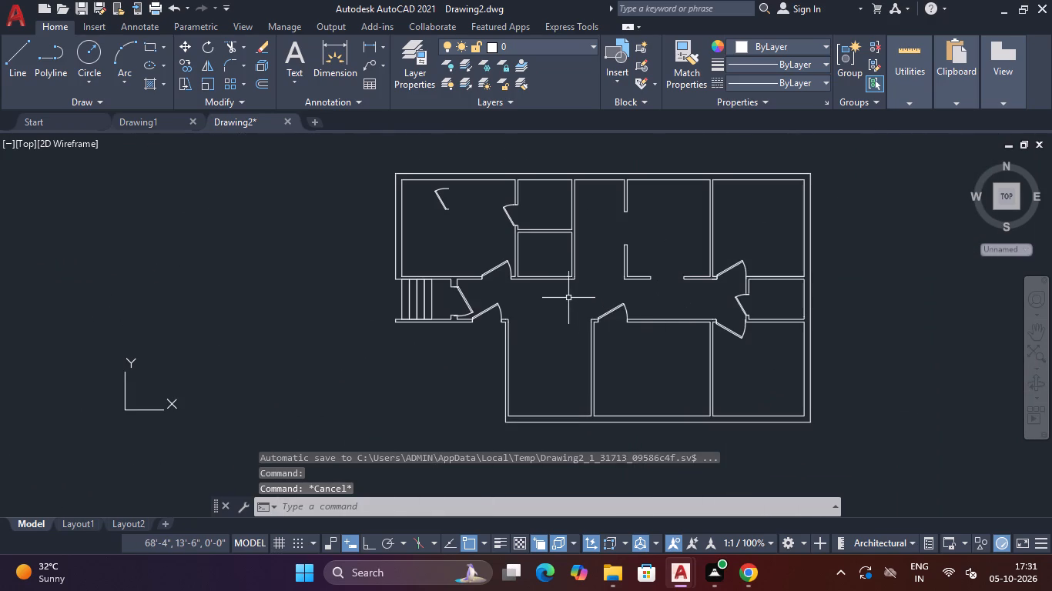
middle_drag(540, 334, 593, 289)
middle_drag(645, 298, 615, 368)
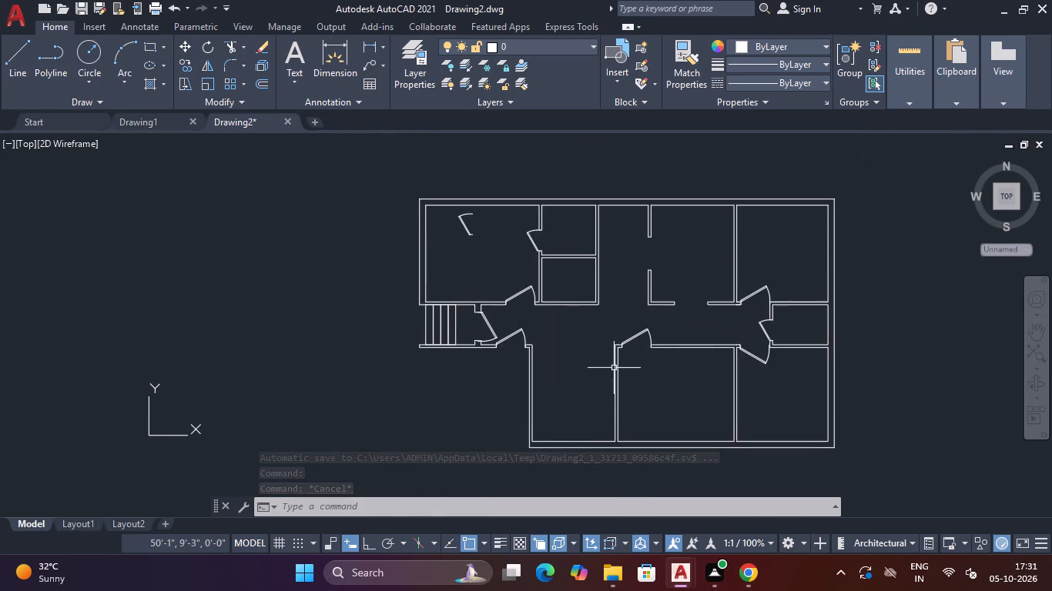
drag(491, 225, 477, 225)
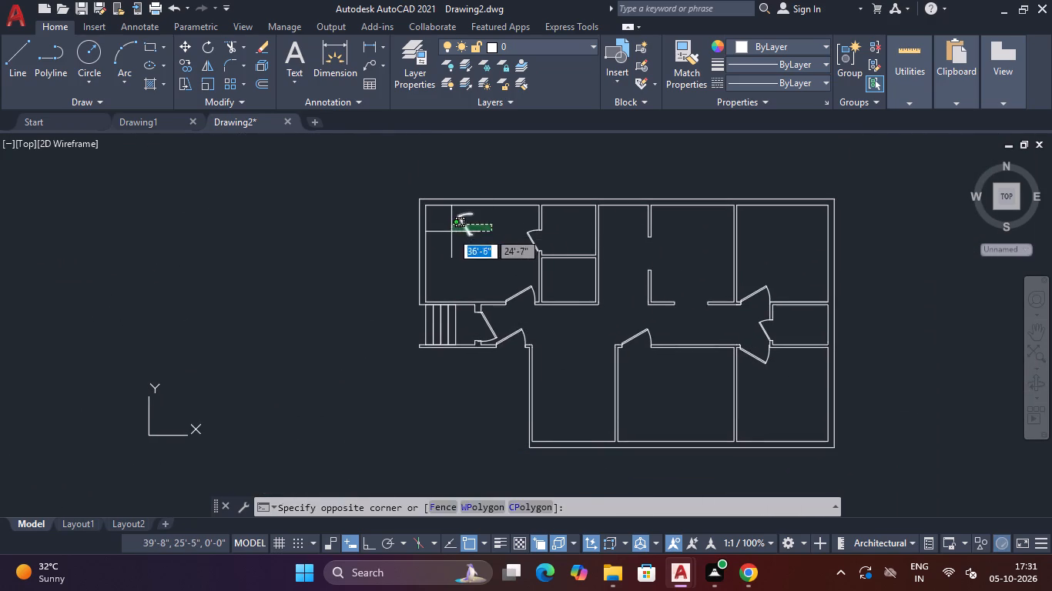
click(451, 232)
key(Delete)
Draw a 4' by 9" rectangle in the empty space east of the floor plan.
scroll(569, 226, down, 3)
scroll(713, 264, up, 2)
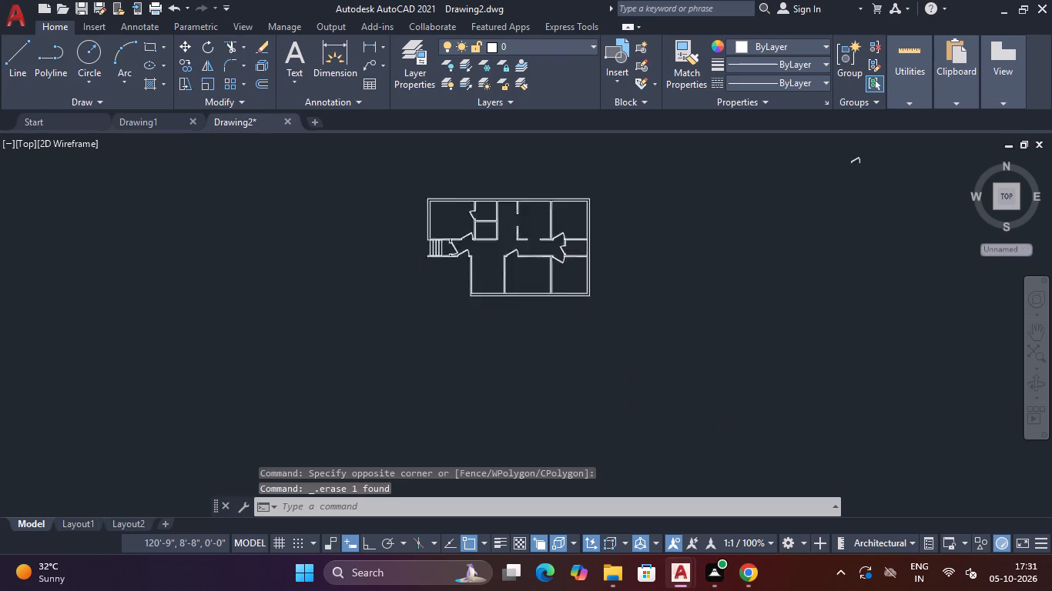
middle_drag(638, 255, 631, 314)
scroll(631, 309, up, 2)
scroll(631, 309, down, 2)
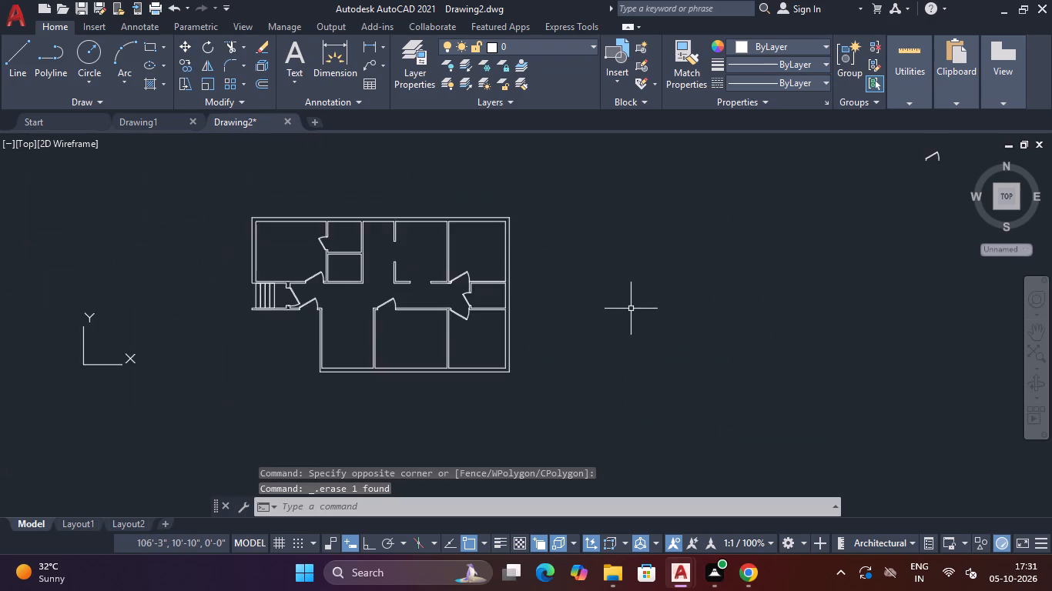
scroll(631, 309, up, 1)
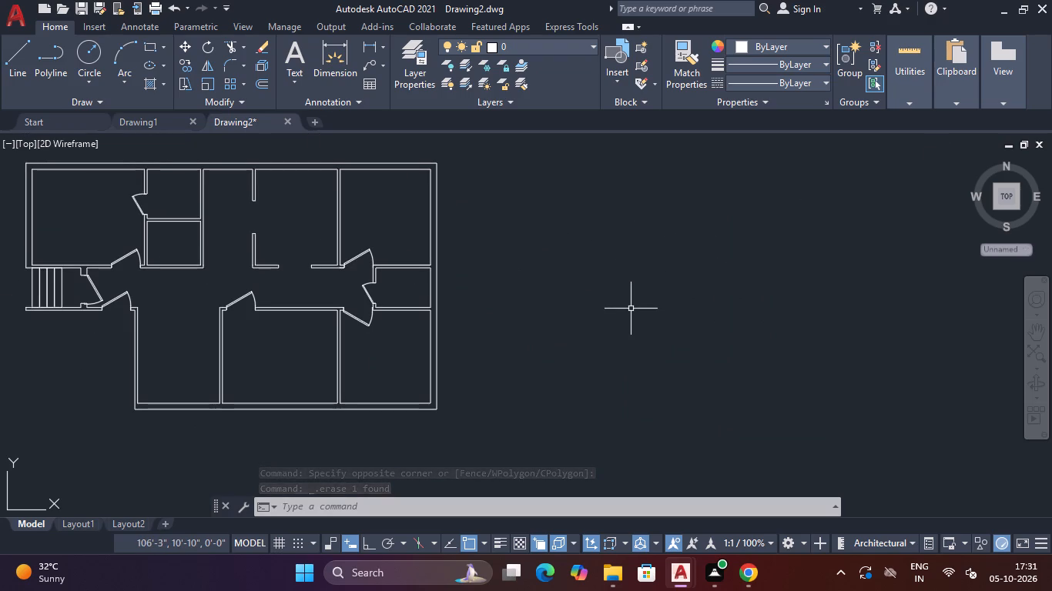
text(REC)
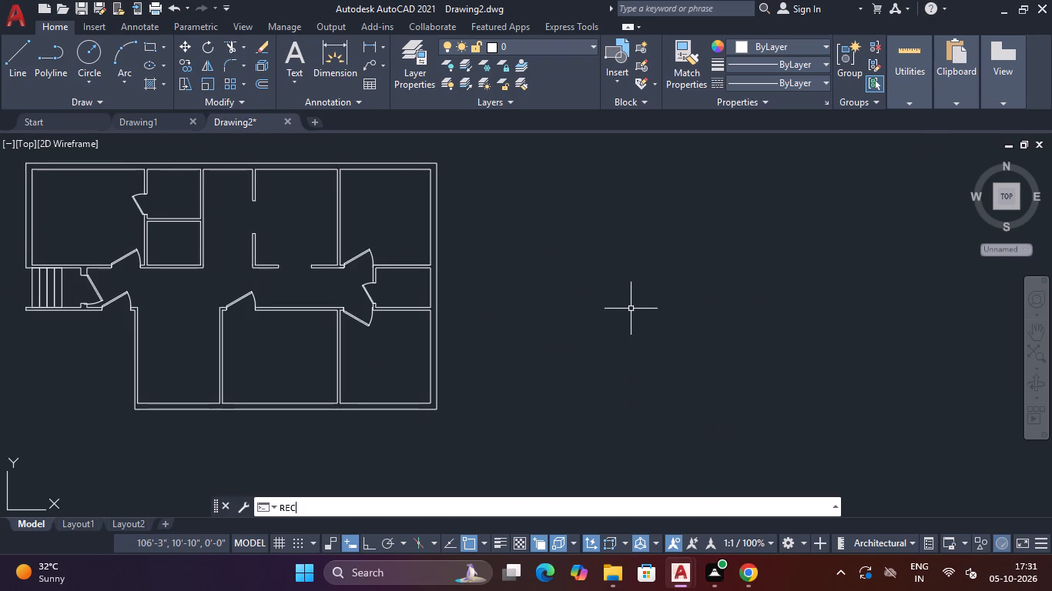
key(Return)
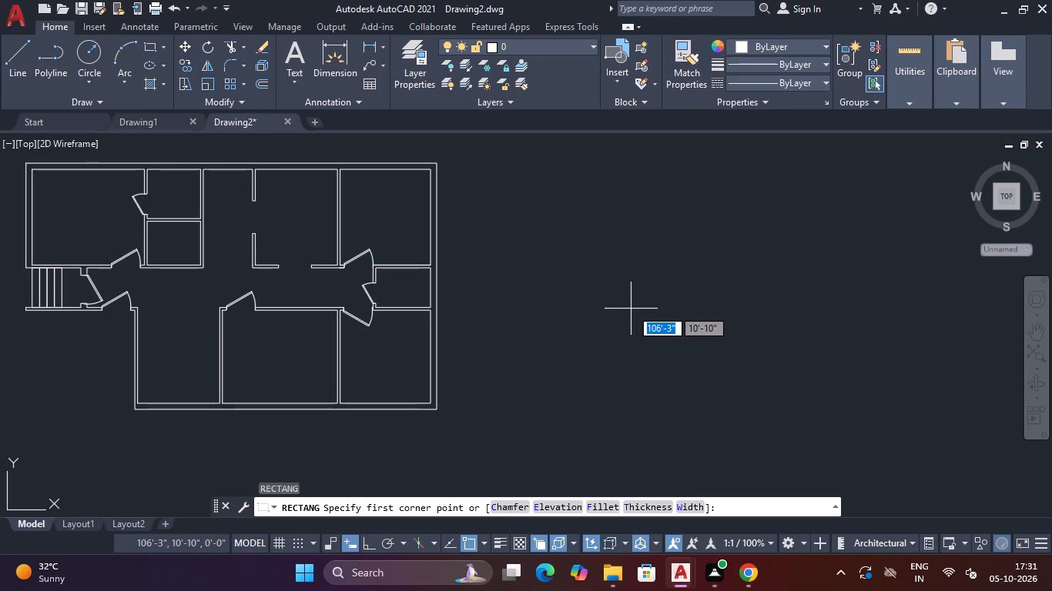
click(577, 254)
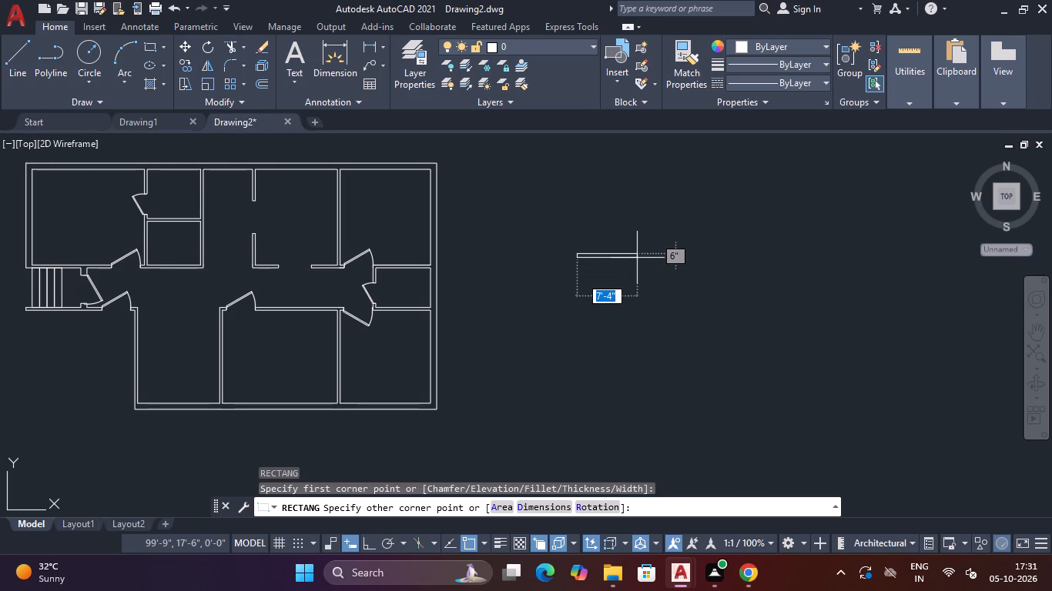
key(4)
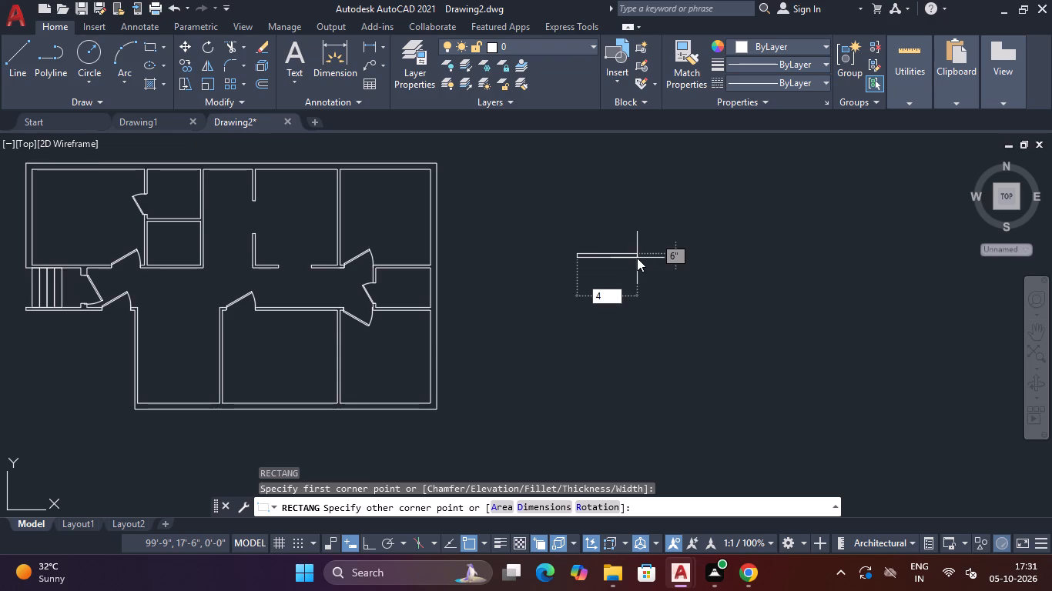
key(apostrophe)
key(Tab)
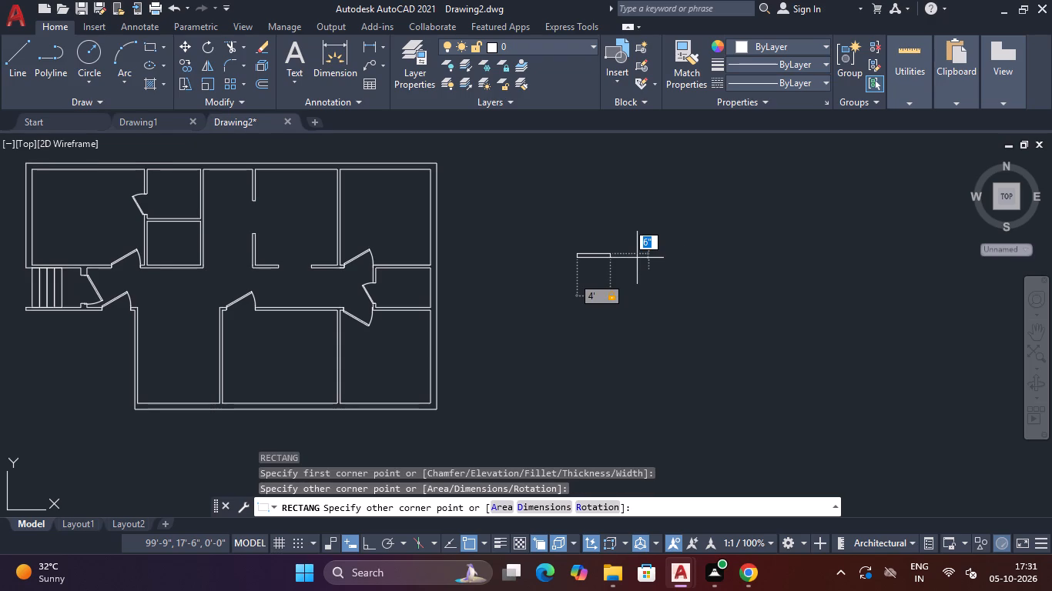
key(9)
key(shift+quotedbl)
key(Return)
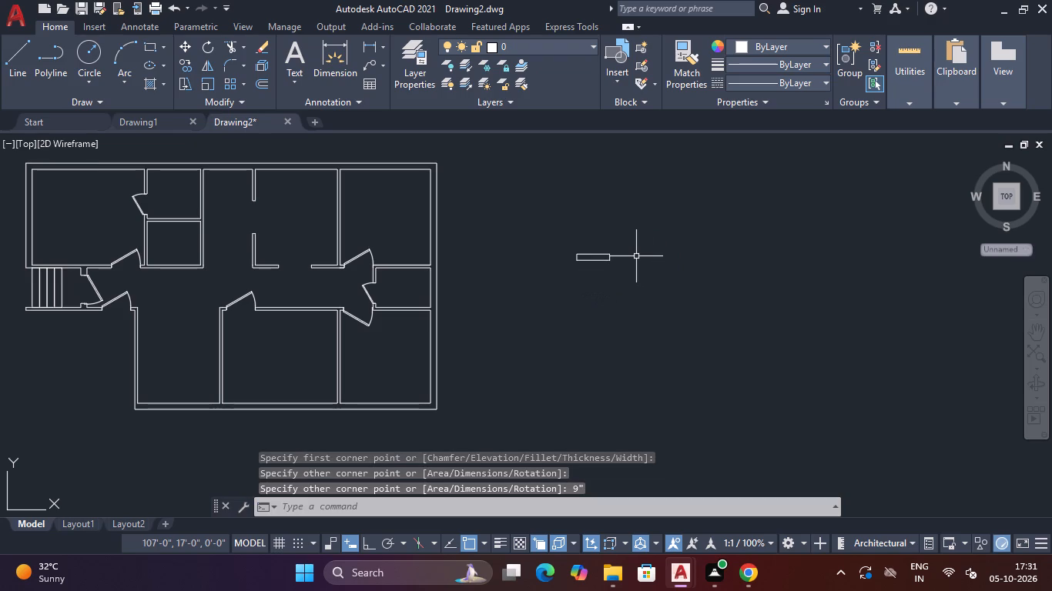
Rotate the rectangle 270° about its northeast corner with Ortho on so that its long side runs north–south.
scroll(612, 257, up, 2)
click(633, 213)
click(394, 315)
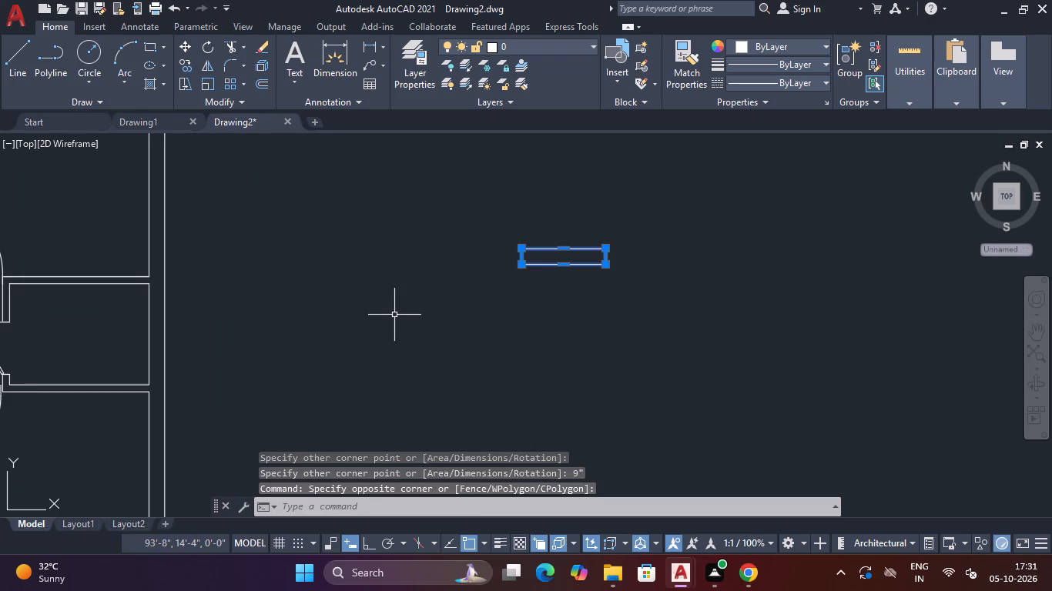
text(RO)
key(Return)
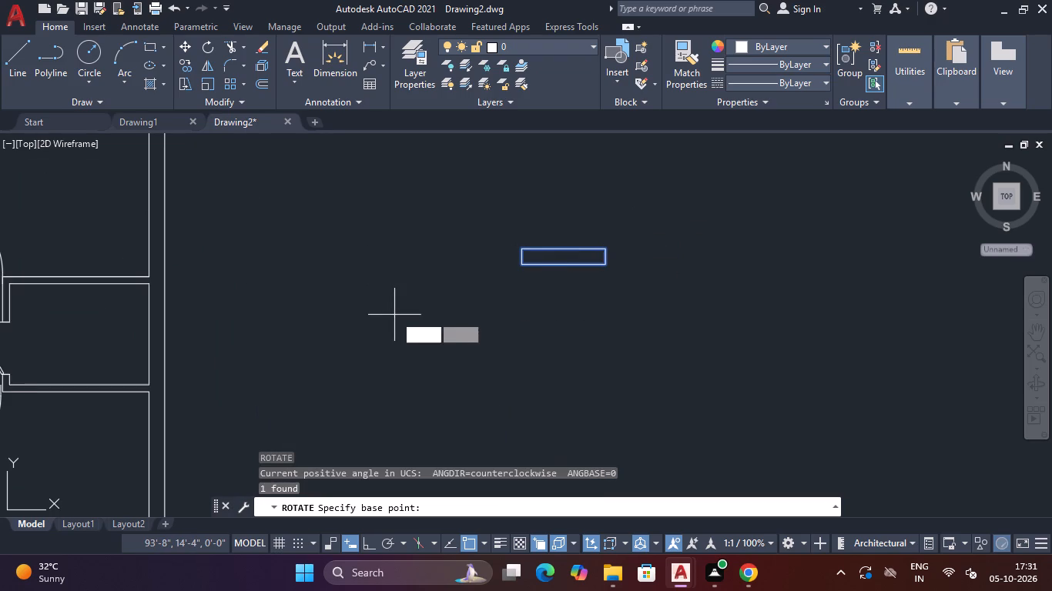
click(608, 249)
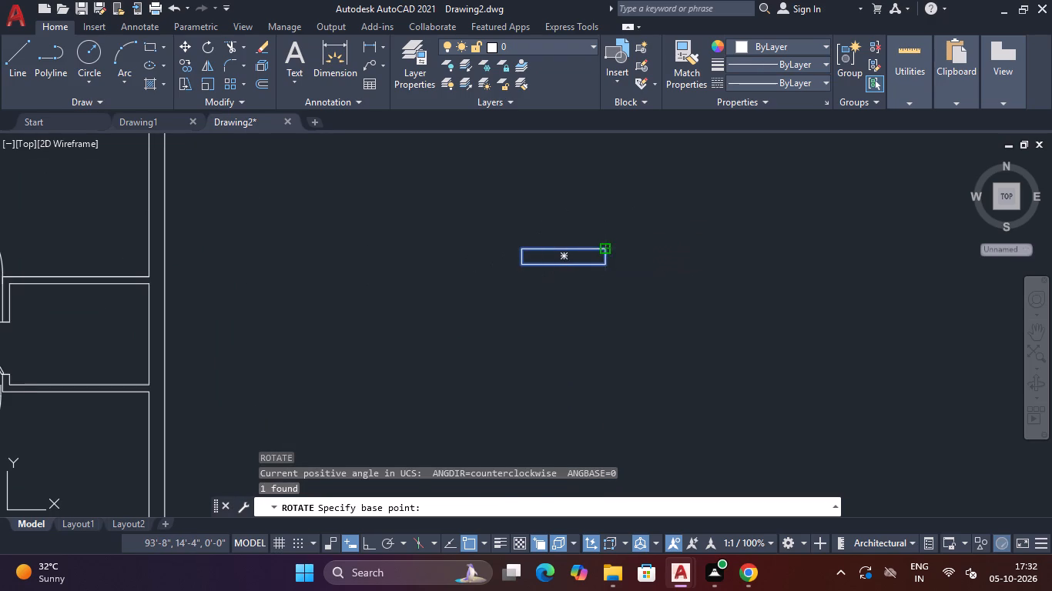
key(F8)
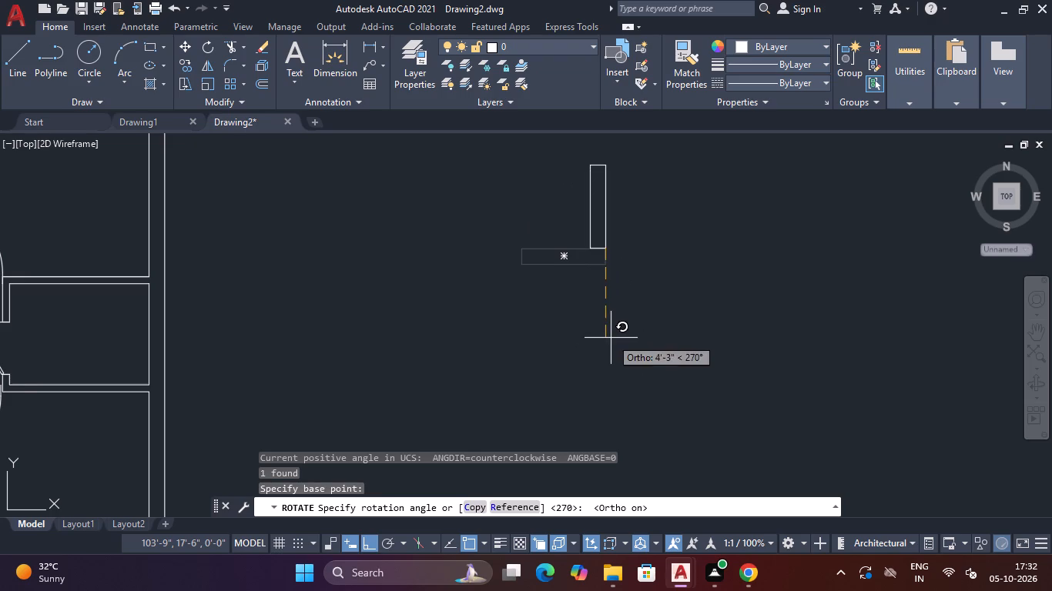
click(611, 338)
scroll(650, 233, down, 1)
middle_drag(646, 237, 635, 289)
key(Escape)
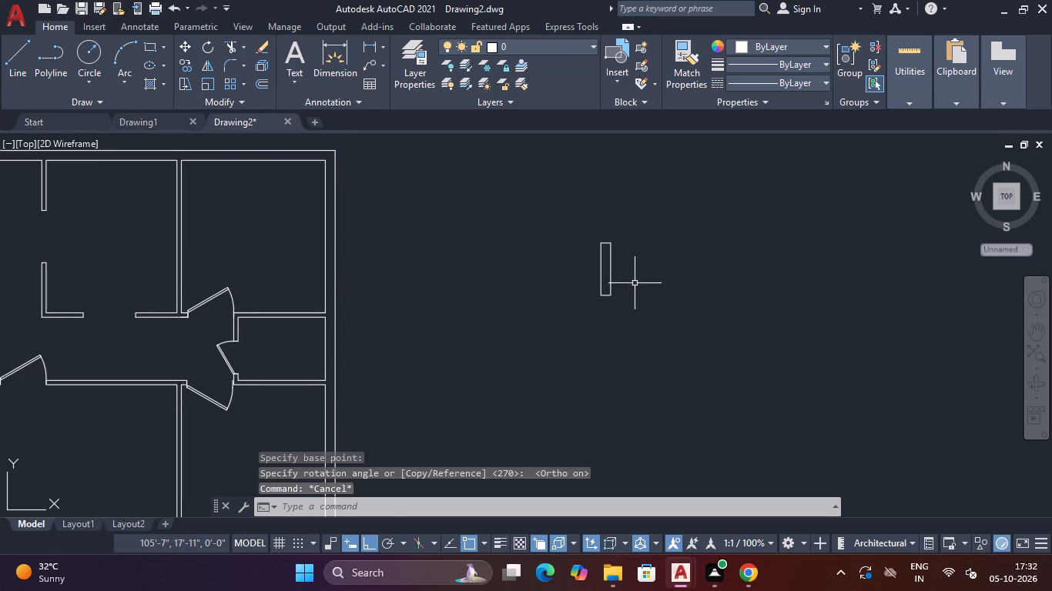
Explode the upright rectangle into separate lines.
click(632, 252)
click(553, 294)
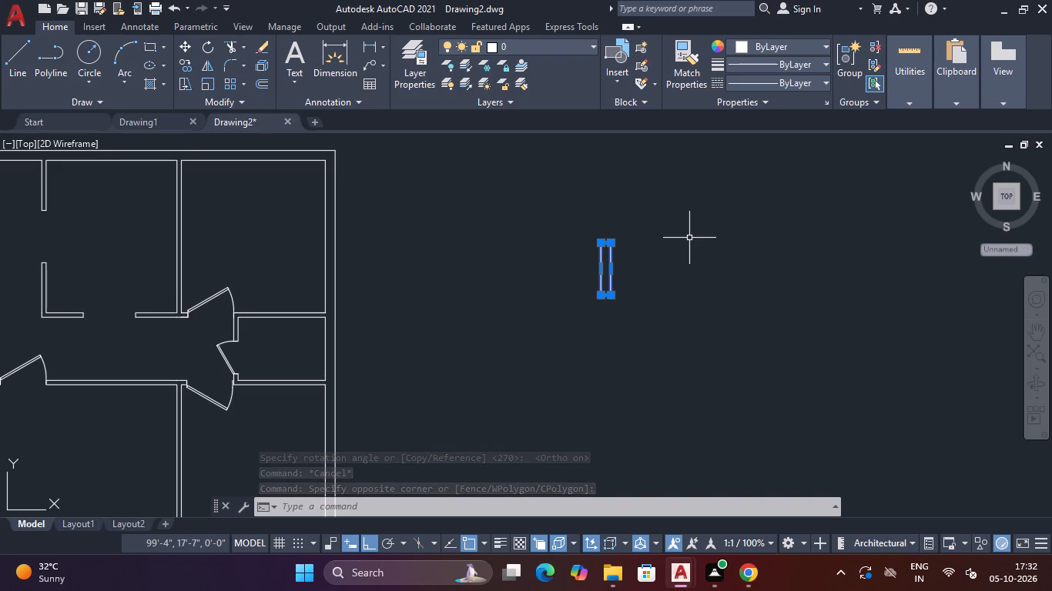
text(EX)
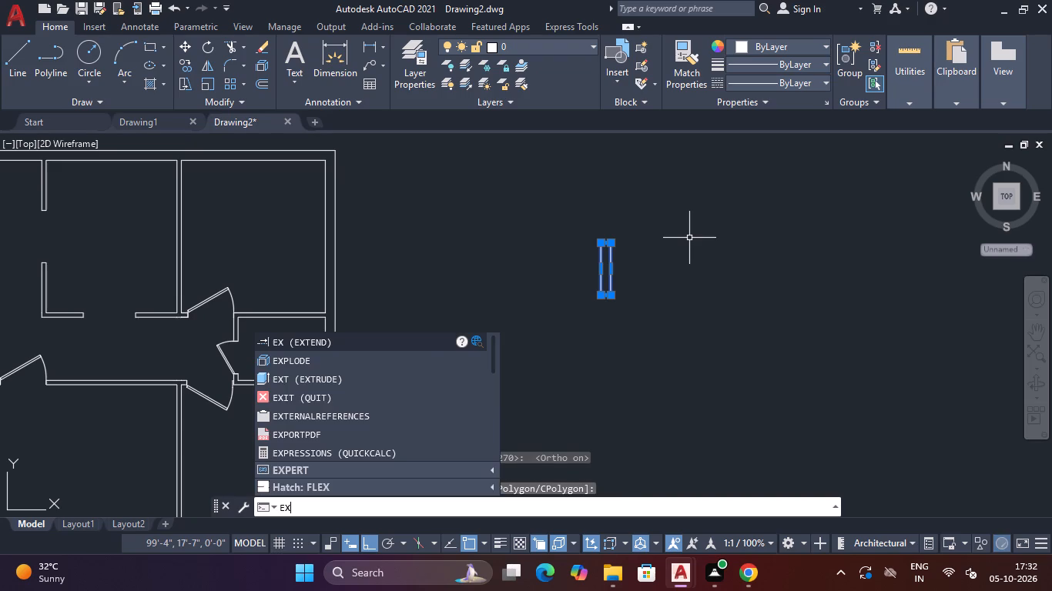
click(427, 358)
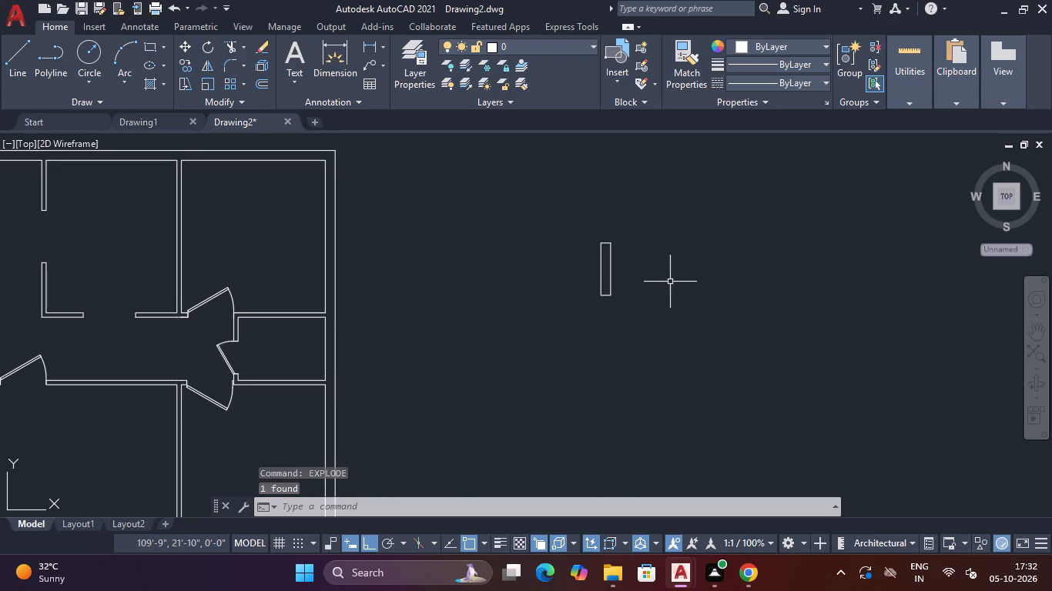
key(Escape)
Offset the east long edge inward by 2" three times in succession to make three parallel lines inside the rectangle.
scroll(611, 275, up, 3)
text(O)
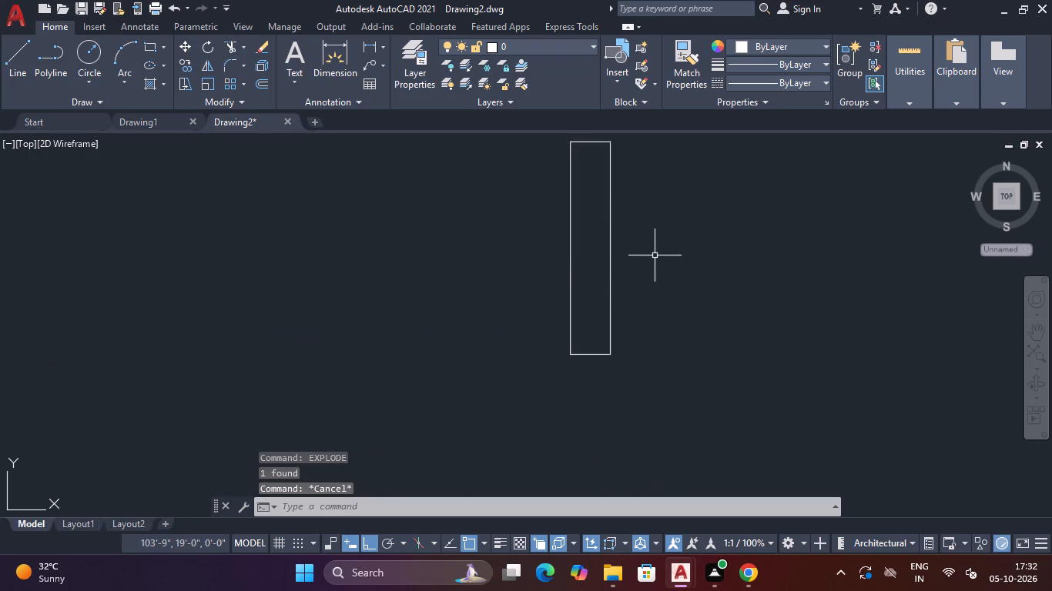
key(space)
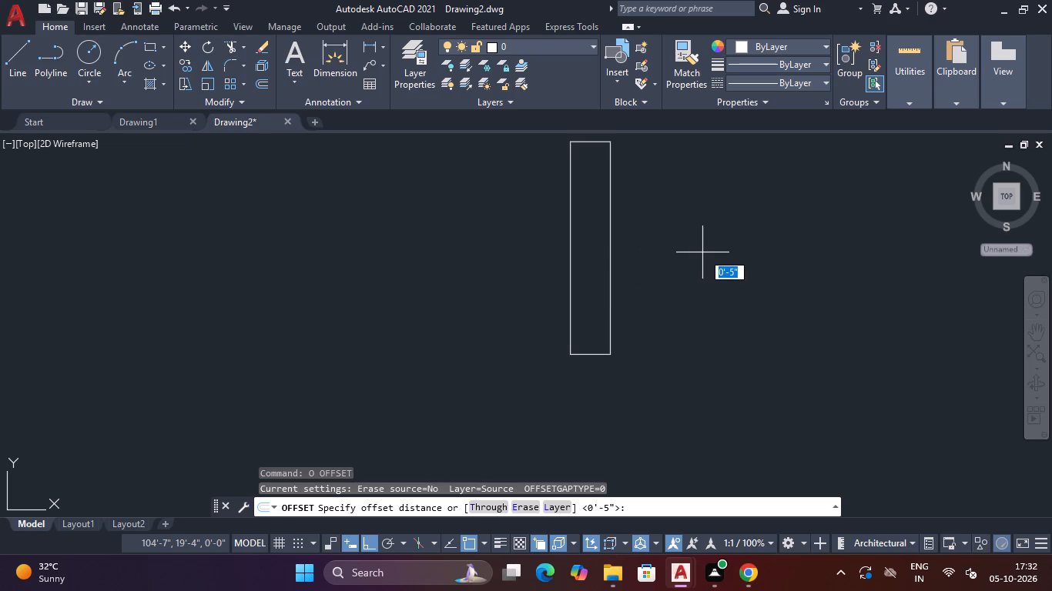
text(2")
key(Return)
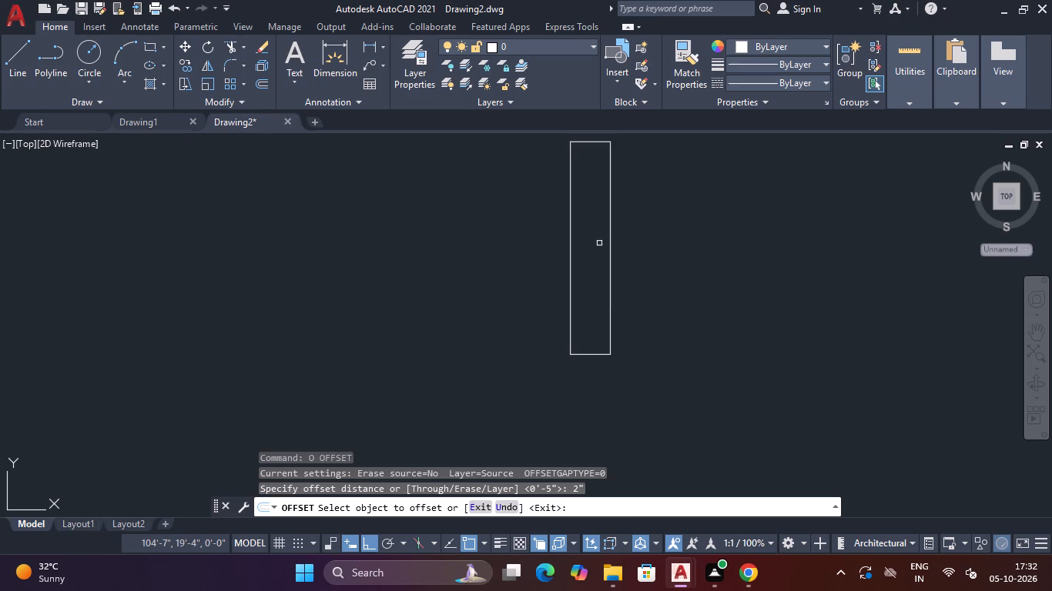
click(611, 251)
click(599, 255)
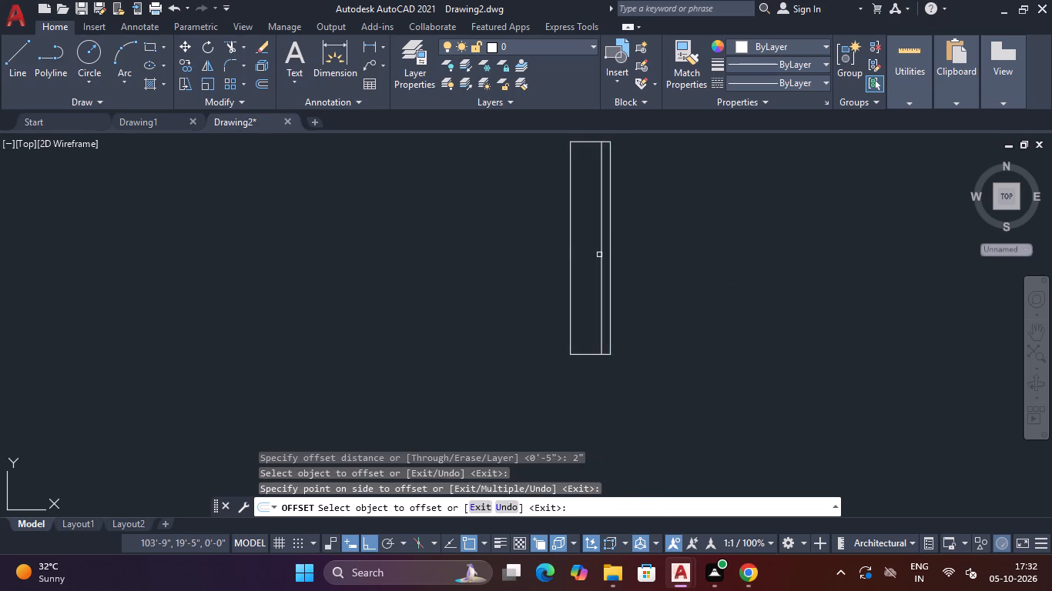
double_click(600, 256)
click(601, 263)
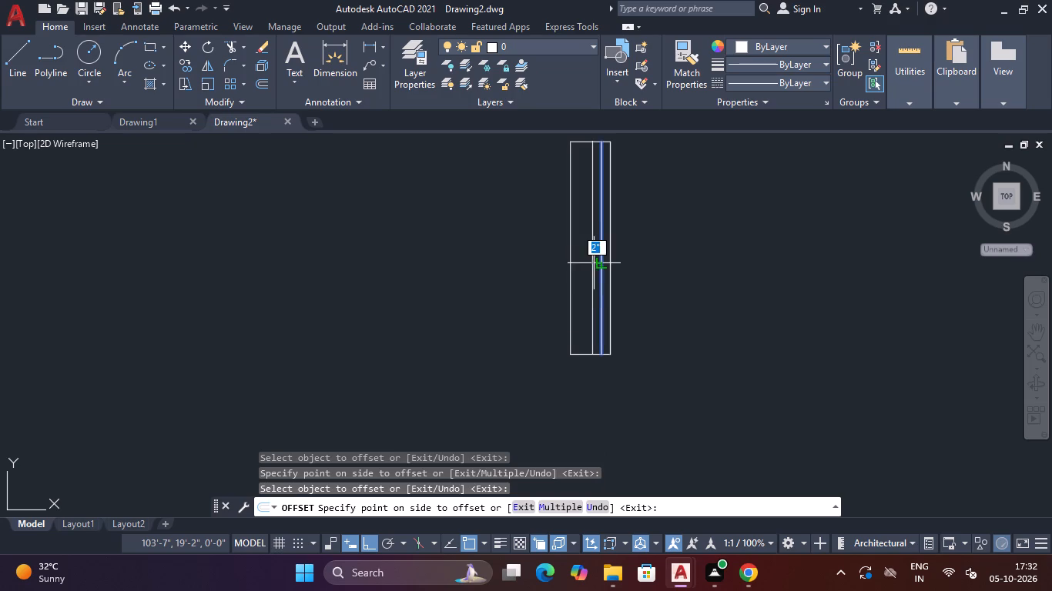
click(592, 264)
click(592, 269)
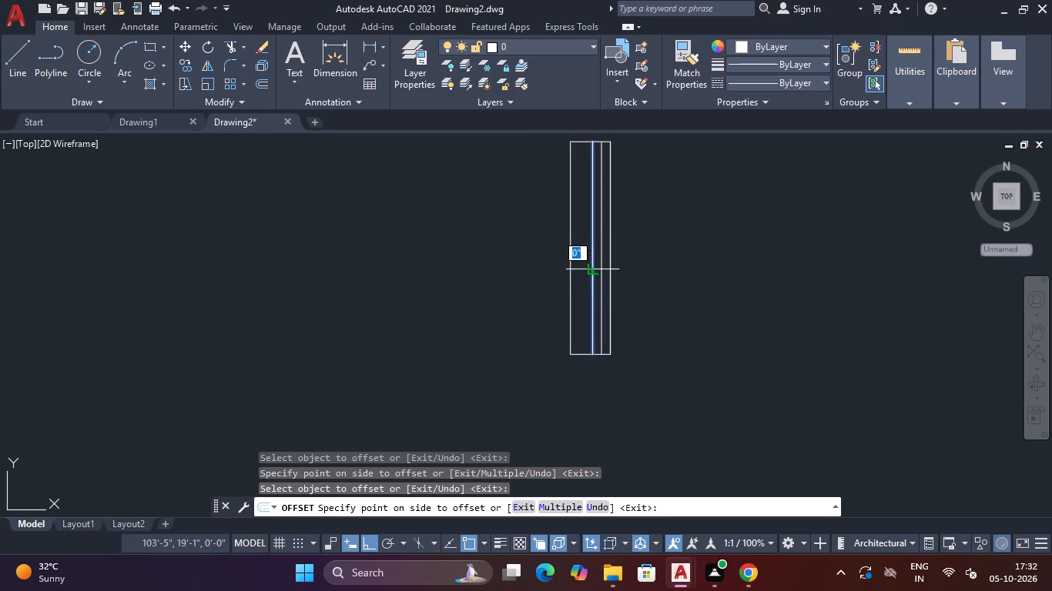
click(583, 268)
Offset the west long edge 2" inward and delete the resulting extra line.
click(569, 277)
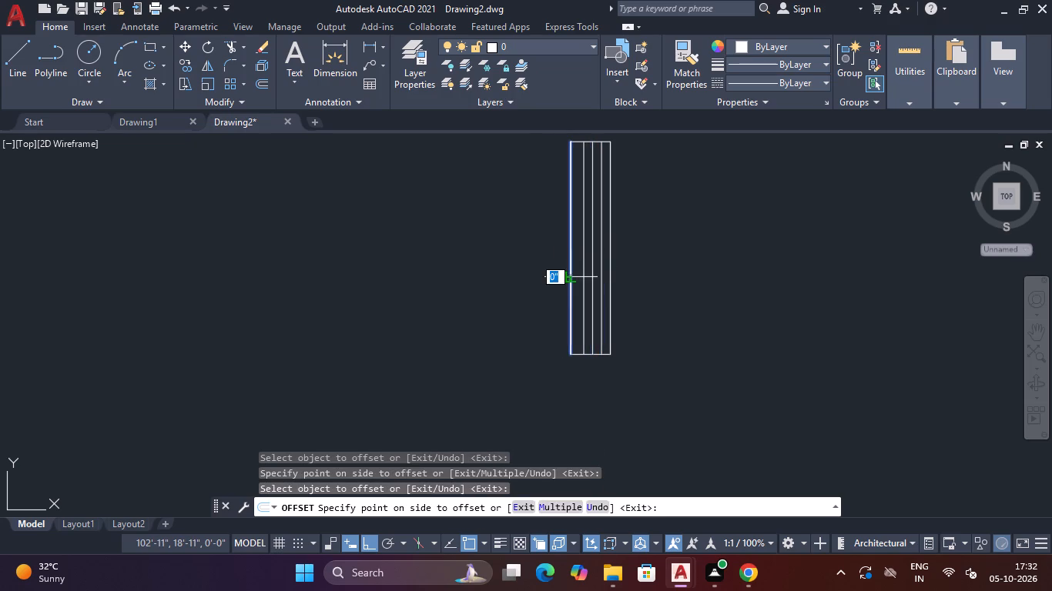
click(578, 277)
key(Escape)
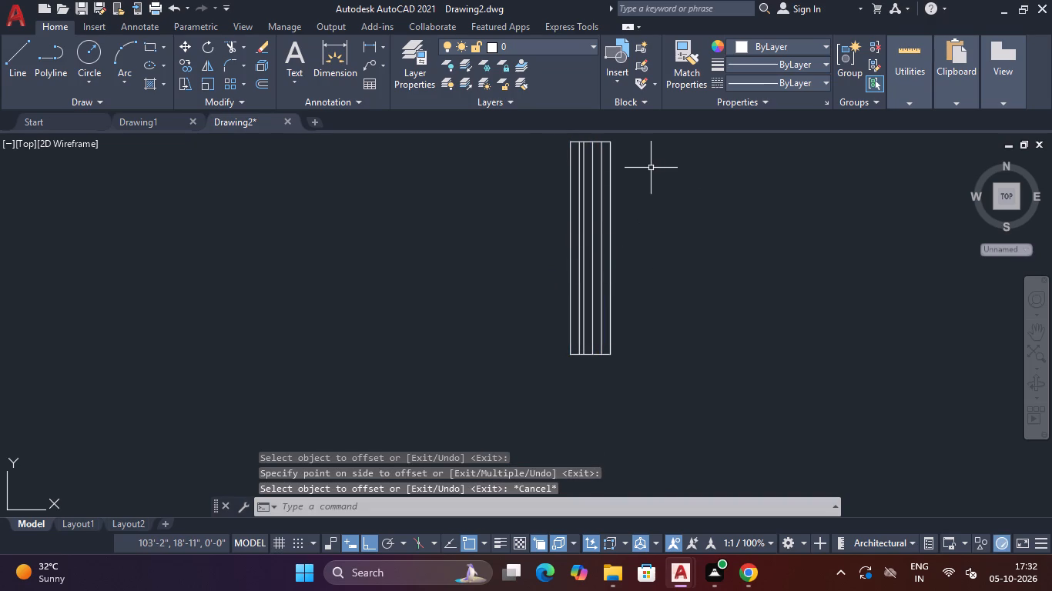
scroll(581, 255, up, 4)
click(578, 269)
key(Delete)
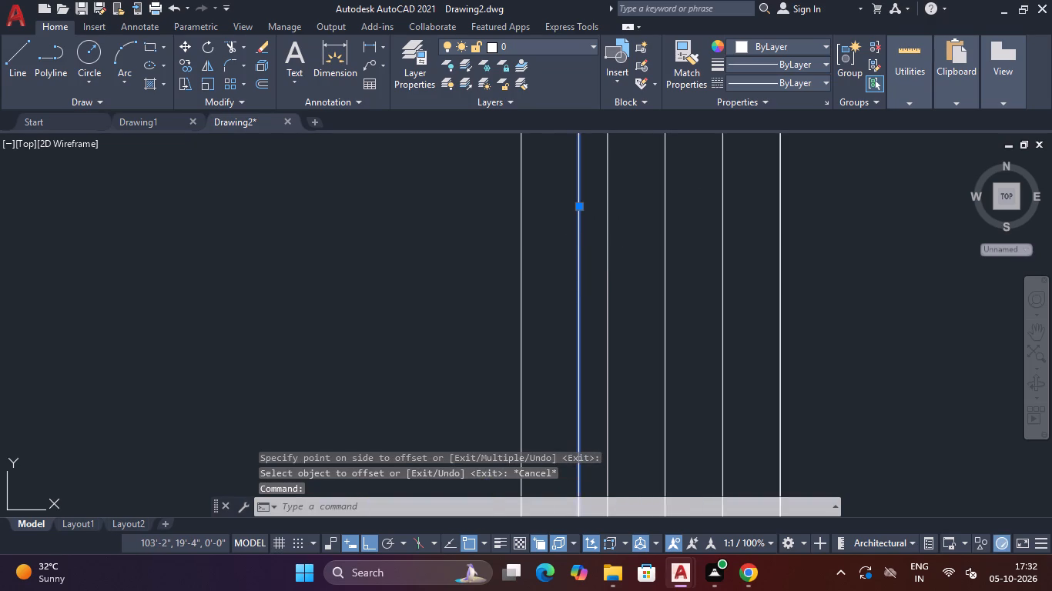
Move the three inner lines together slightly west, toward the middle of the rectangle's 9" width.
scroll(638, 246, down, 3)
middle_drag(743, 246, 730, 276)
scroll(662, 272, up, 2)
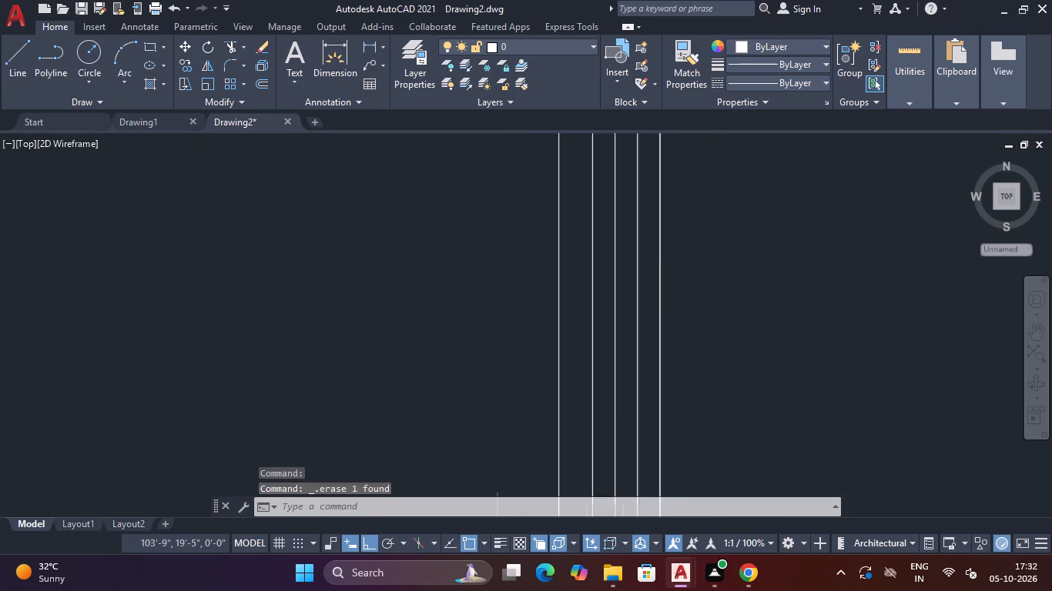
scroll(648, 274, down, 2)
scroll(646, 273, up, 2)
click(646, 273)
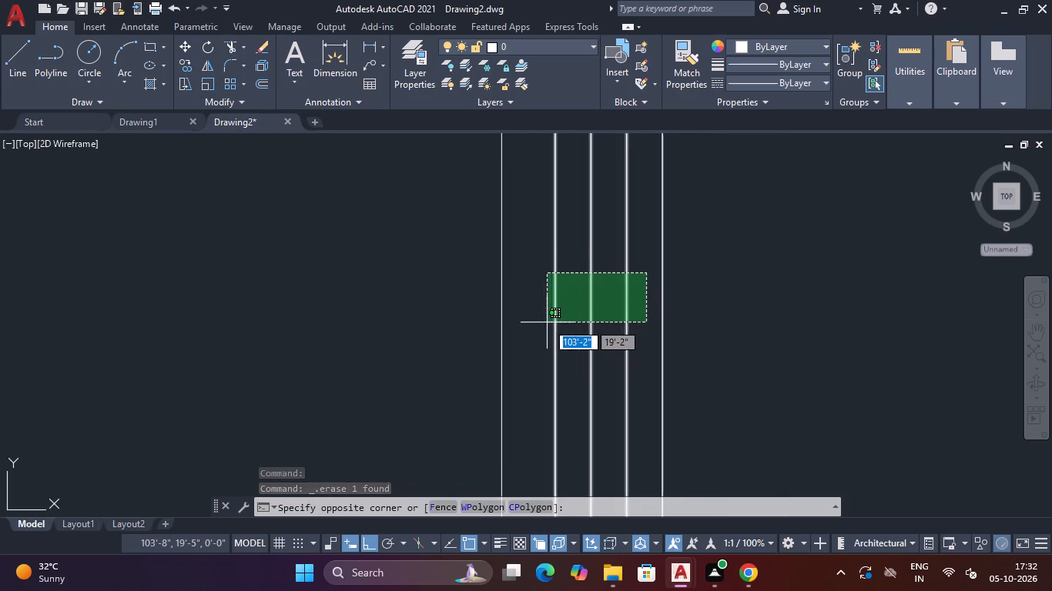
click(544, 324)
text(M)
key(space)
scroll(609, 245, down, 2)
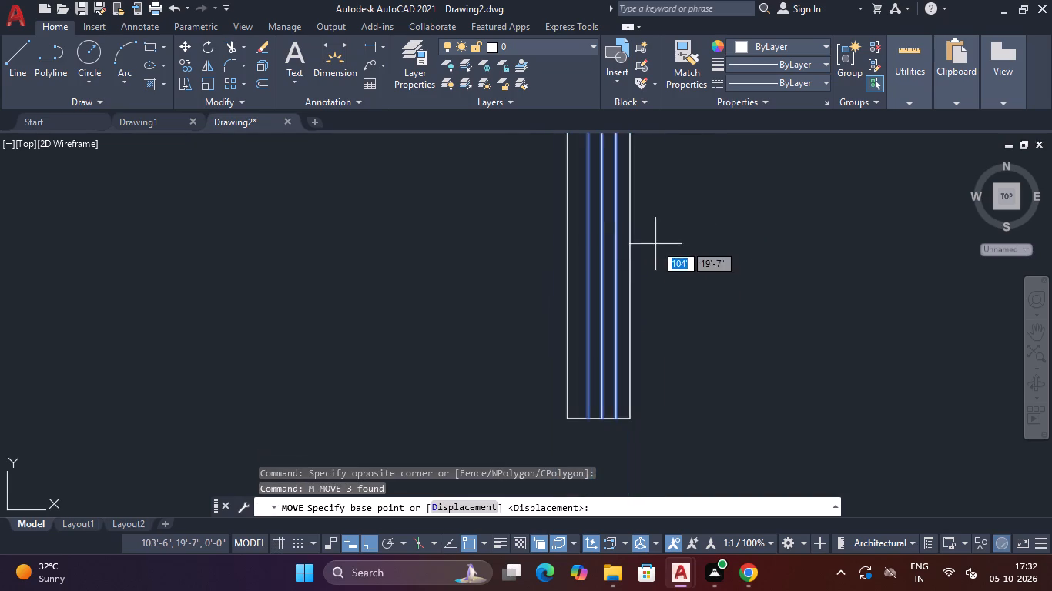
middle_drag(667, 231, 652, 332)
click(587, 189)
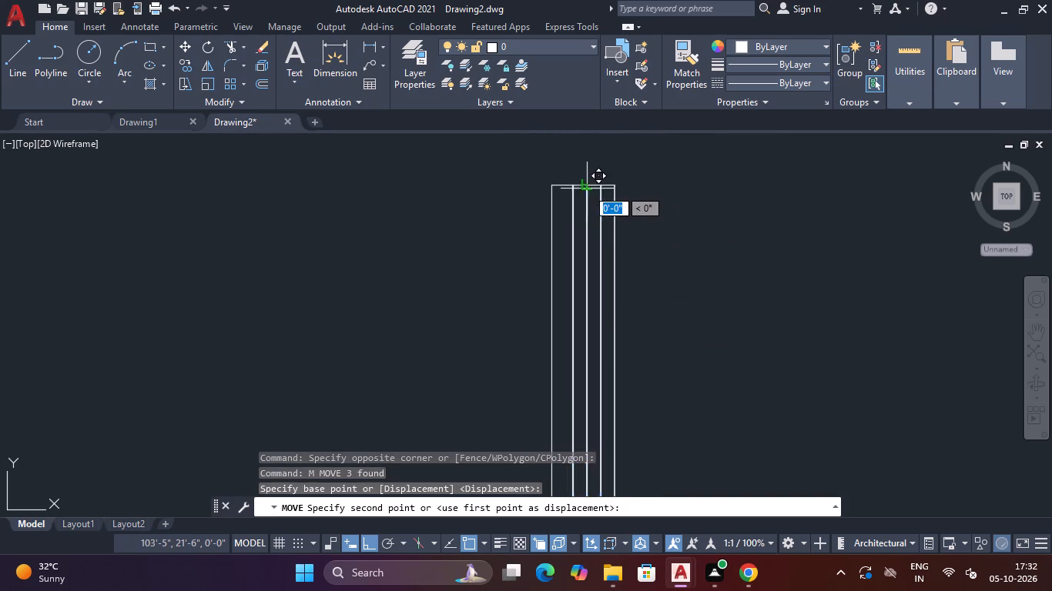
click(578, 188)
scroll(730, 236, down, 4)
middle_drag(730, 244, 728, 227)
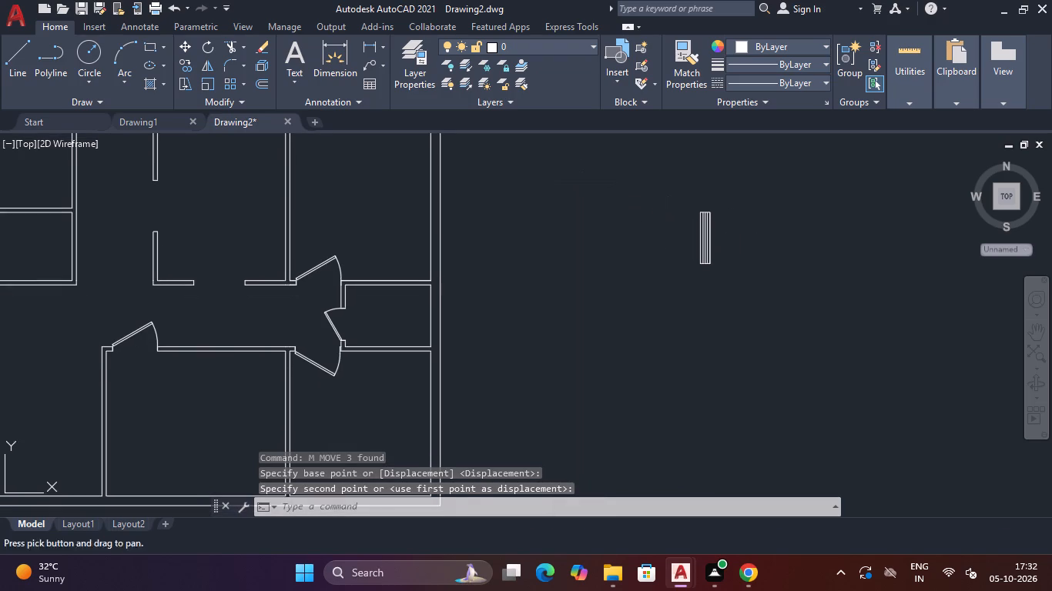
Copy the upright window symbol into the east outer wall, once at the northeast room and once at the southeast room.
click(731, 197)
click(678, 274)
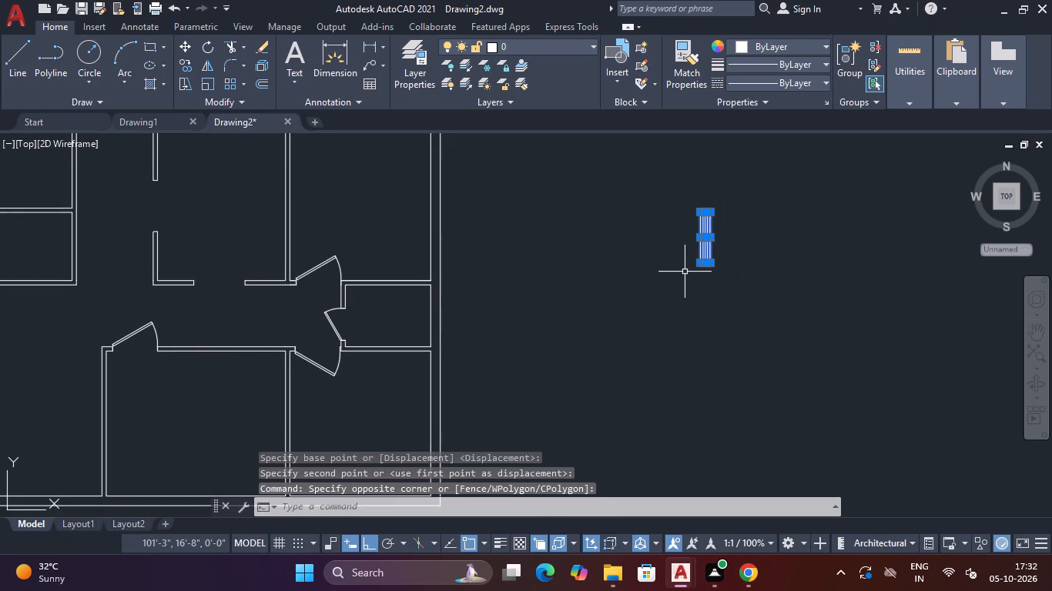
text(CO)
key(space)
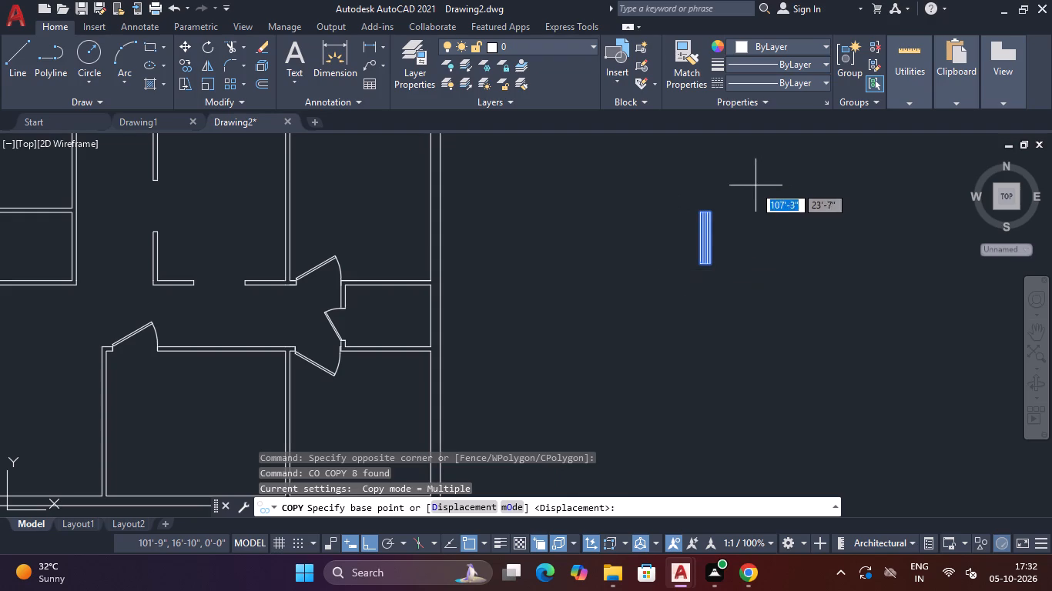
click(712, 233)
middle_drag(531, 229, 569, 357)
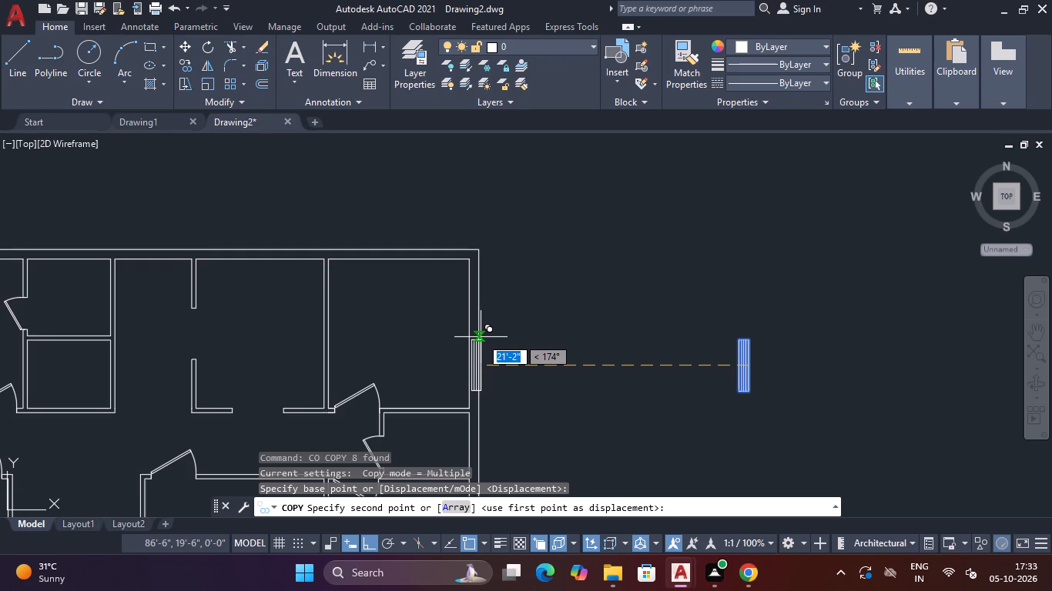
click(481, 337)
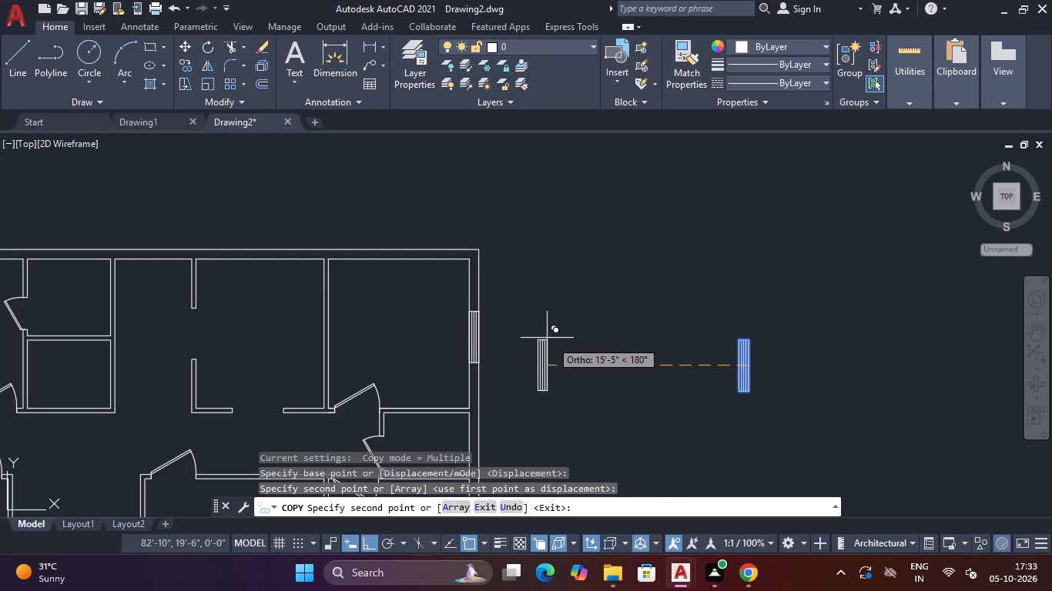
middle_drag(561, 339, 593, 199)
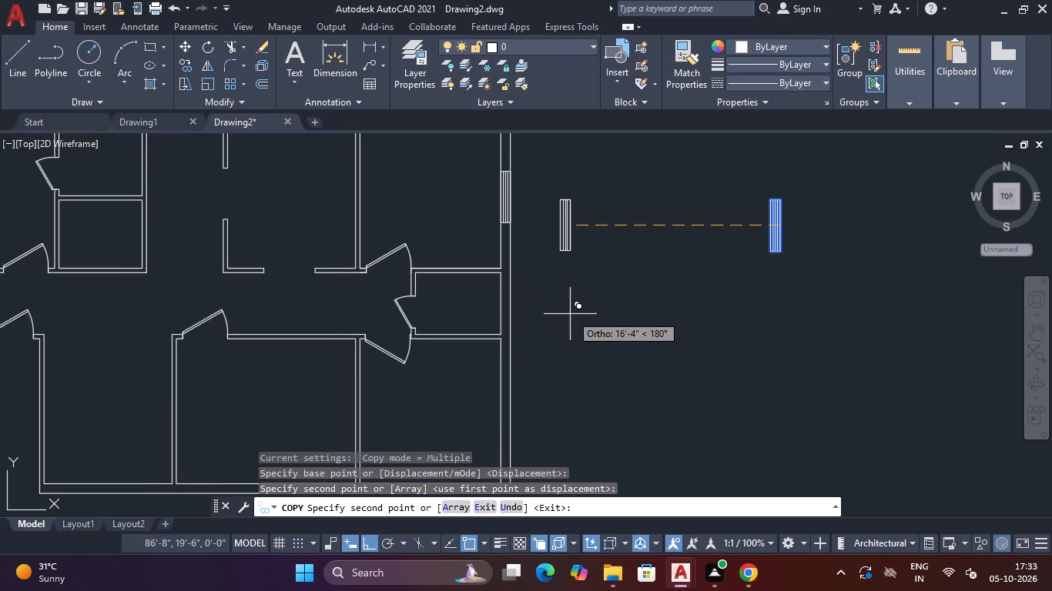
key(F8)
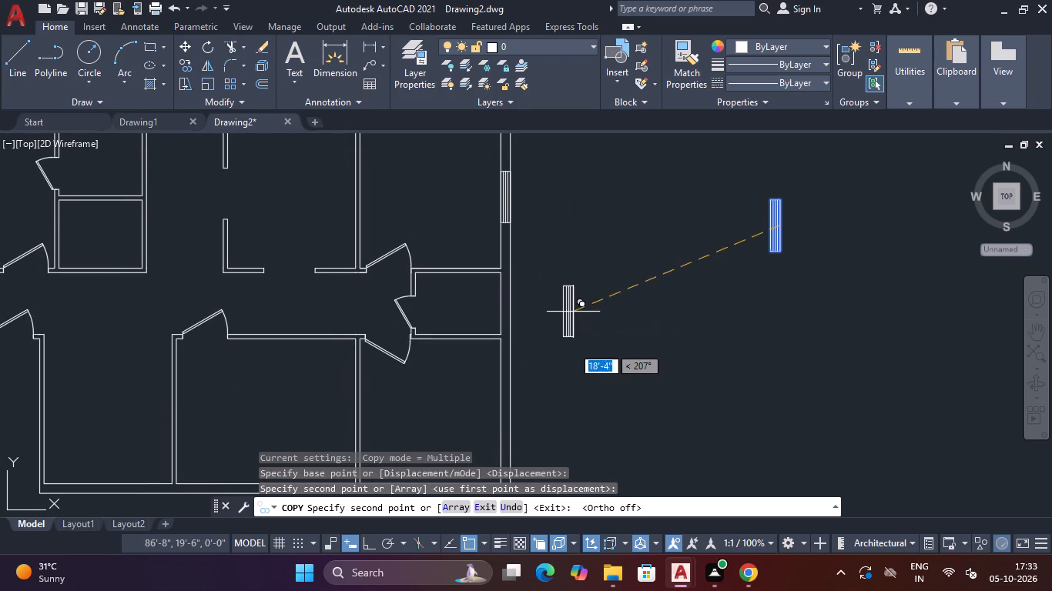
middle_drag(566, 381, 634, 213)
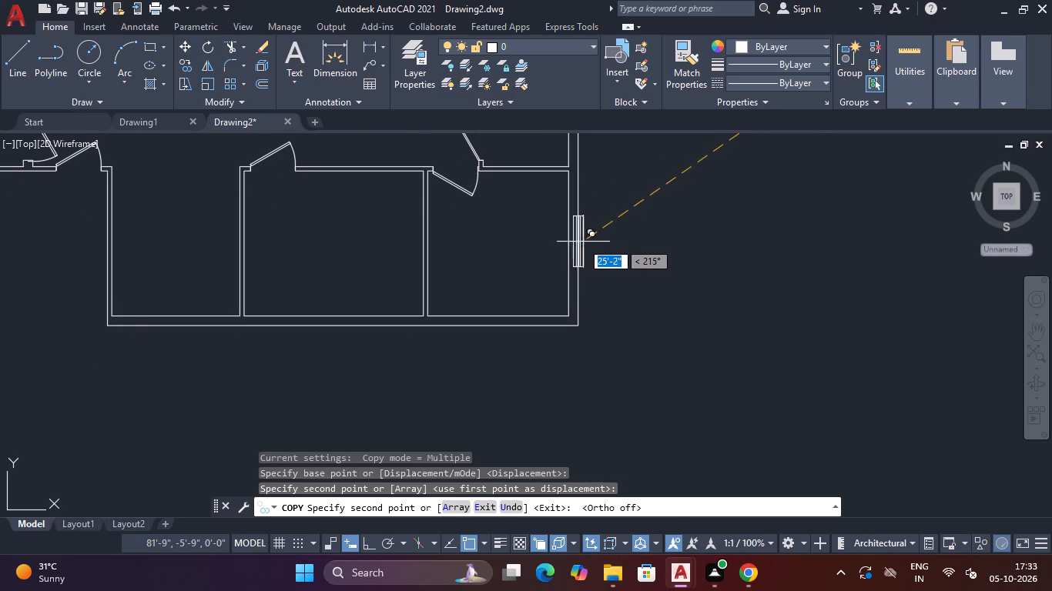
click(578, 242)
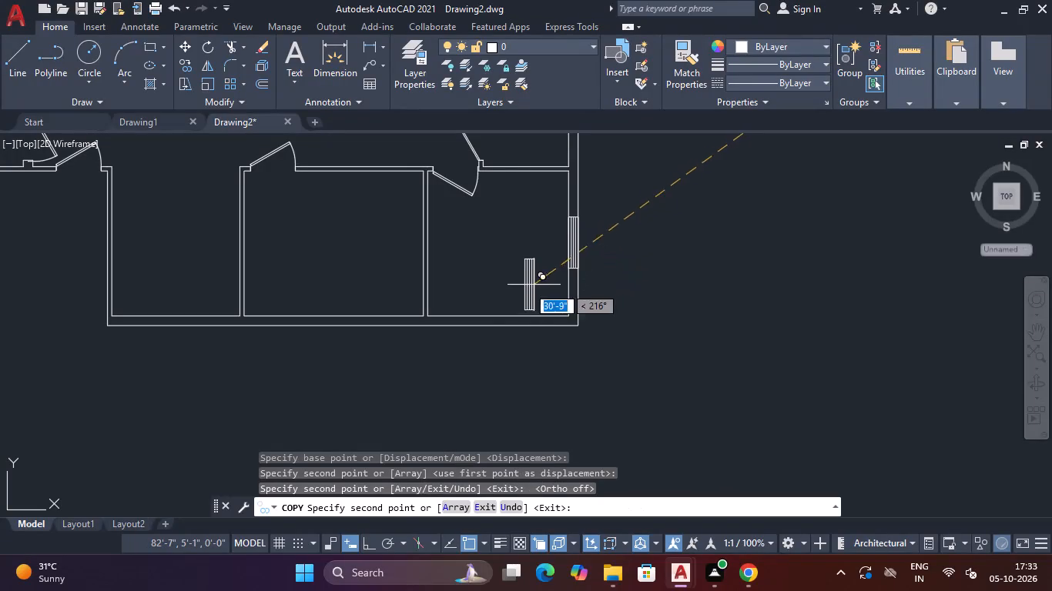
Continue copying the window symbol into the northwest room's west outer wall, and place a spare copy outside, west of the plan.
middle_drag(494, 283, 580, 275)
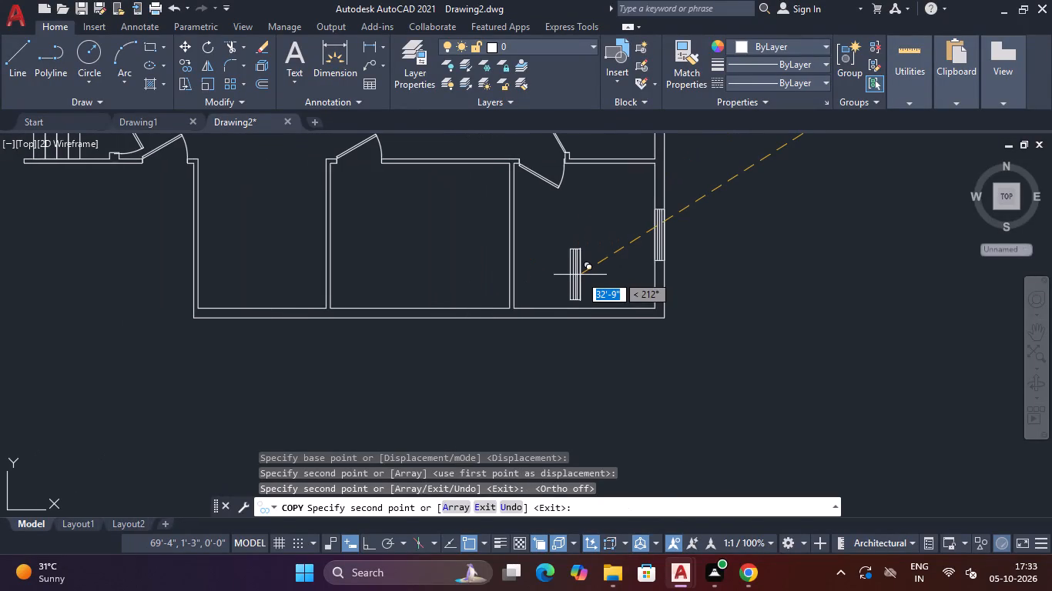
middle_drag(587, 238, 599, 508)
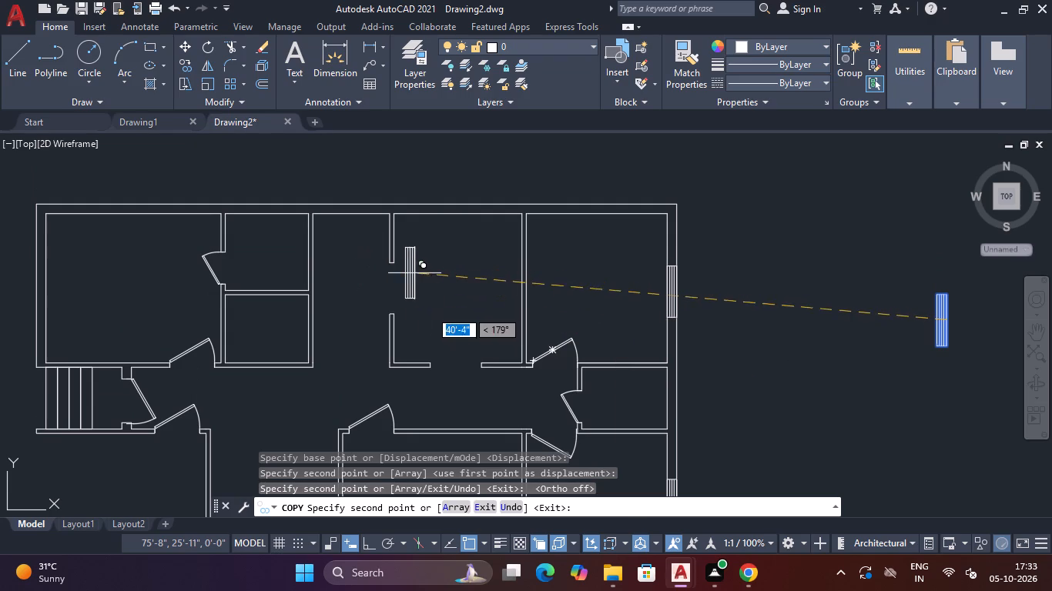
middle_drag(432, 314, 614, 276)
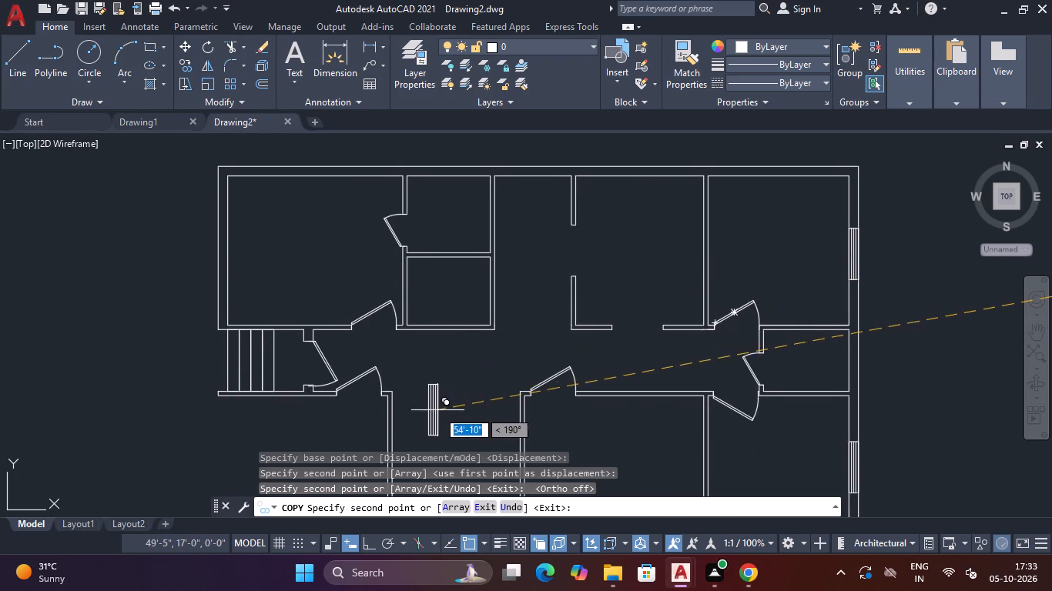
middle_drag(445, 405, 567, 315)
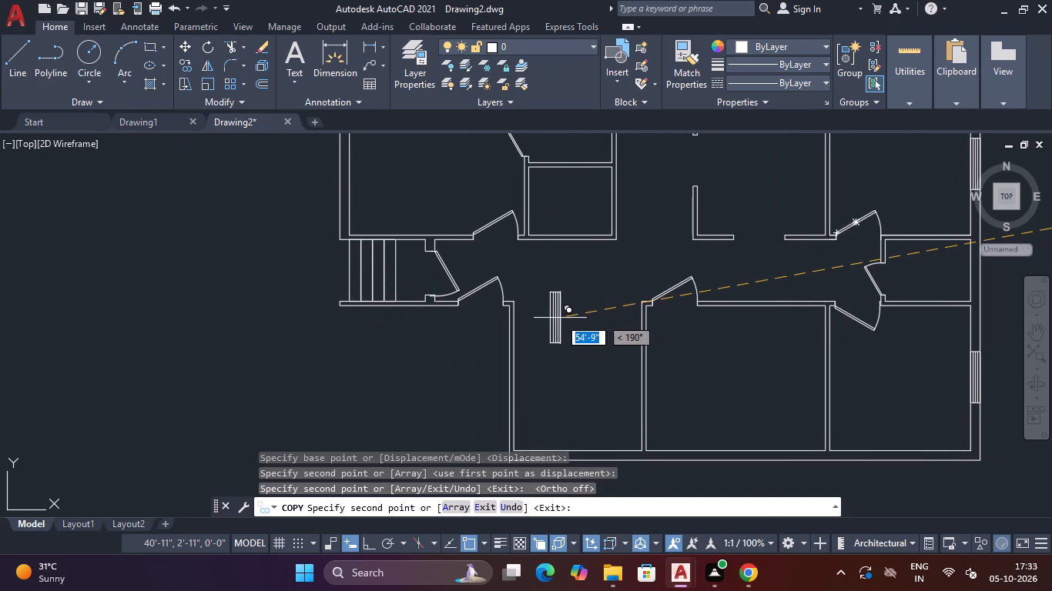
middle_drag(382, 177, 405, 264)
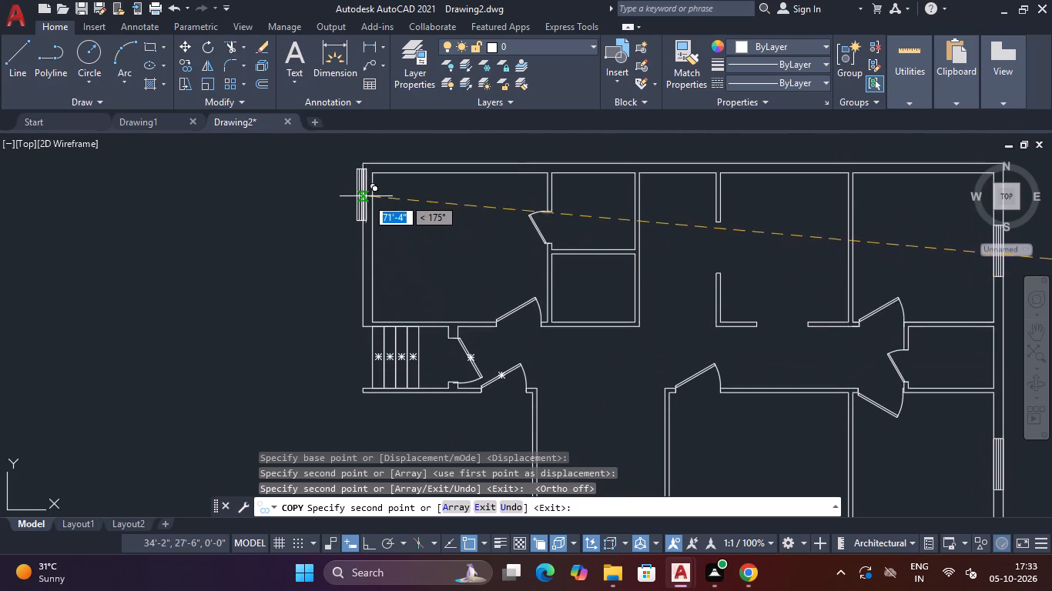
click(372, 246)
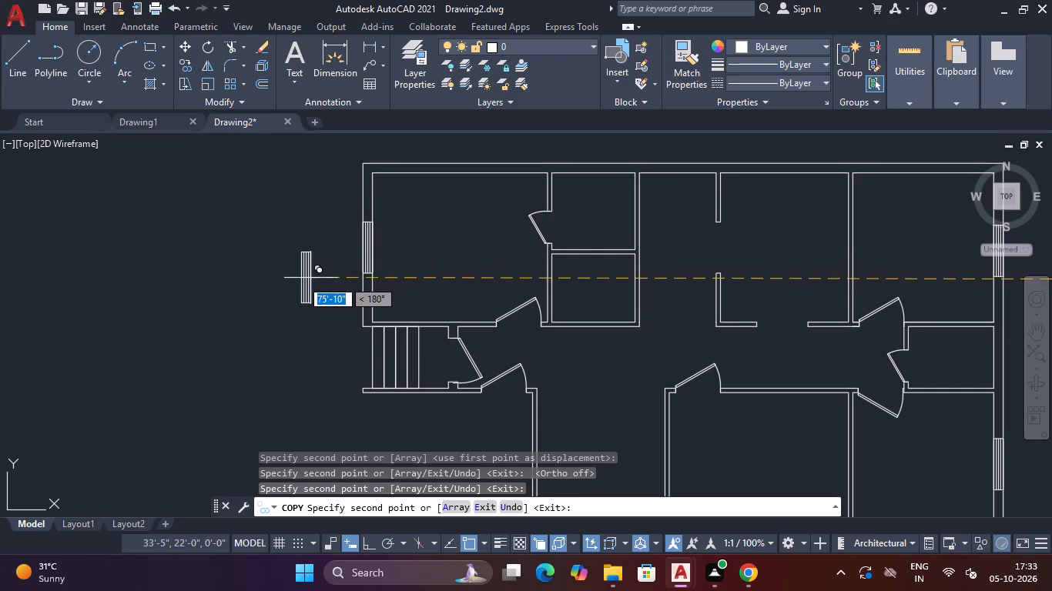
click(285, 265)
key(Escape)
Rotate the spare window symbol west of the plan by 270° about its upper east corner so it lies horizontally.
click(314, 242)
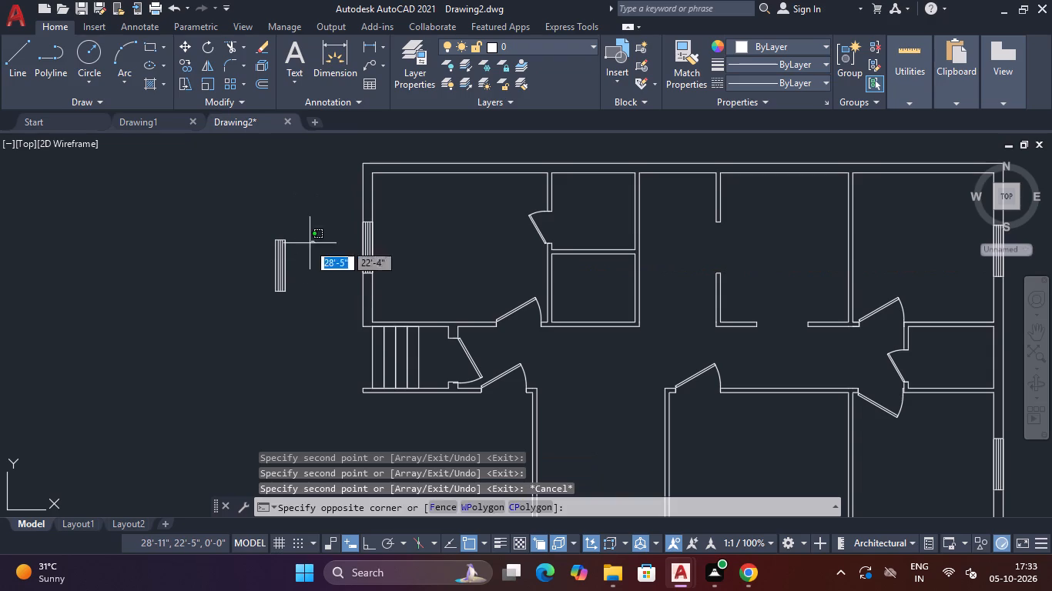
click(277, 312)
key(Escape)
click(315, 215)
click(244, 341)
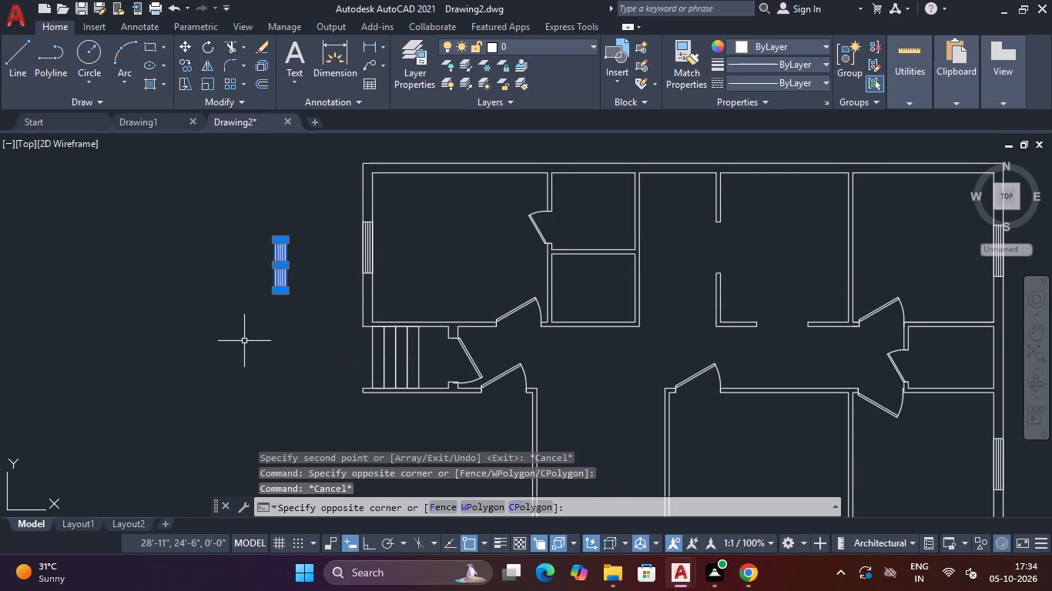
text(RO)
key(space)
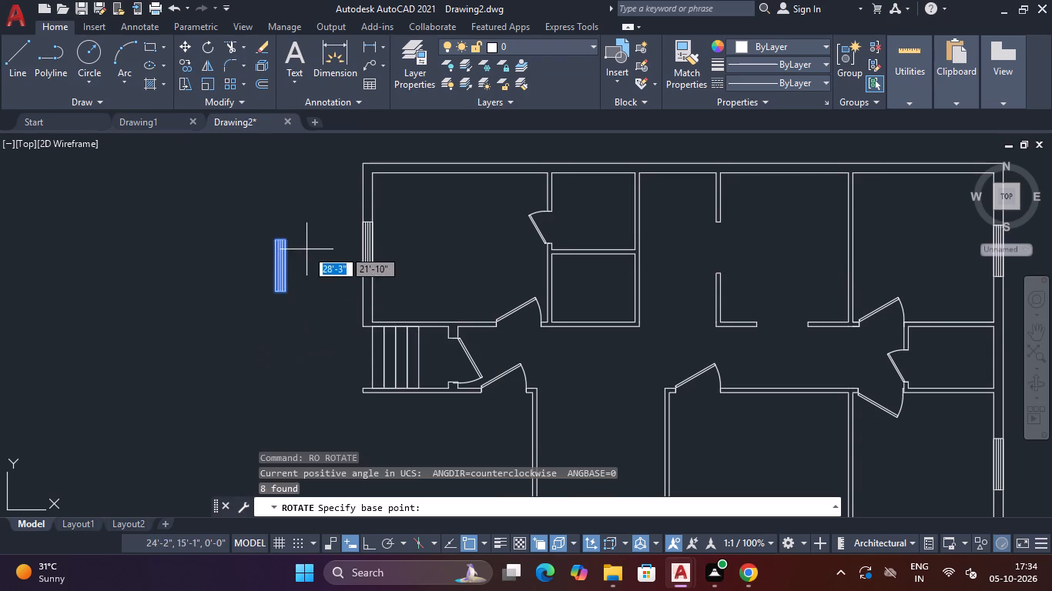
click(286, 241)
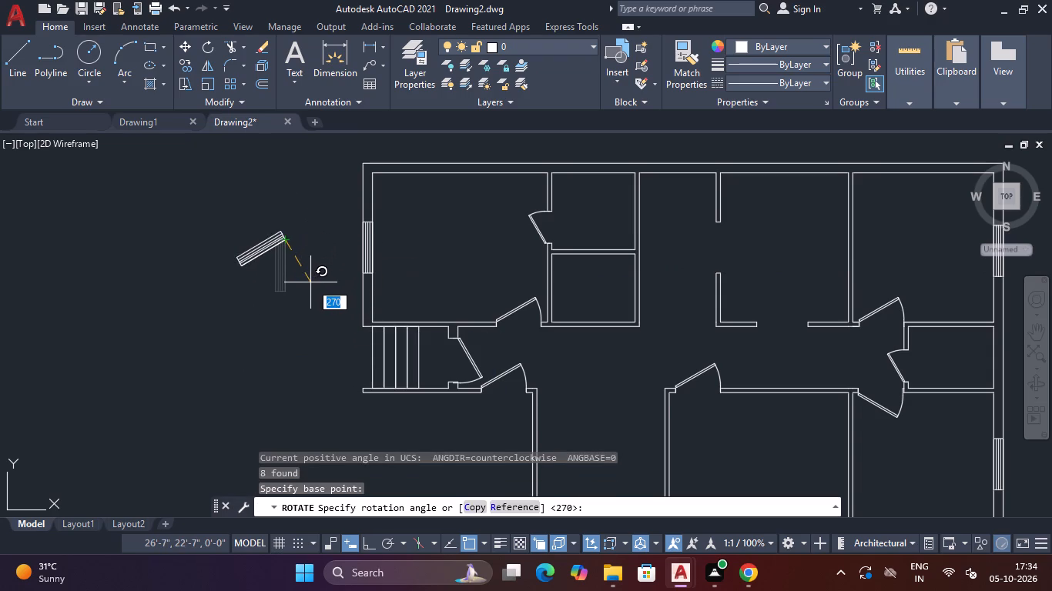
key(F8)
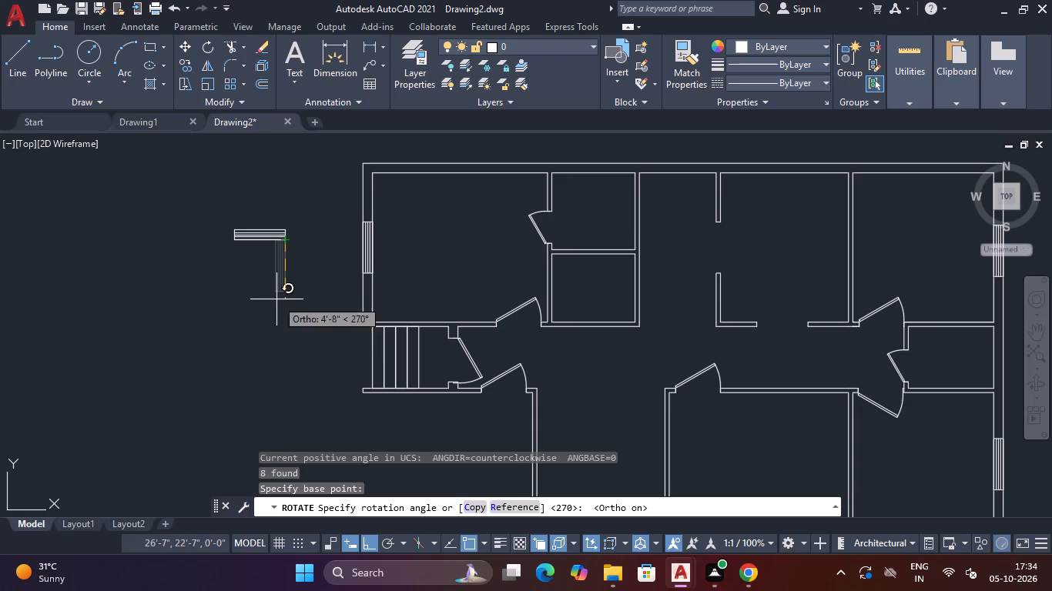
click(276, 299)
Copy the horizontal window symbol into the north outer wall at each of the three spaces east of the two small stacked rooms.
click(315, 211)
click(199, 271)
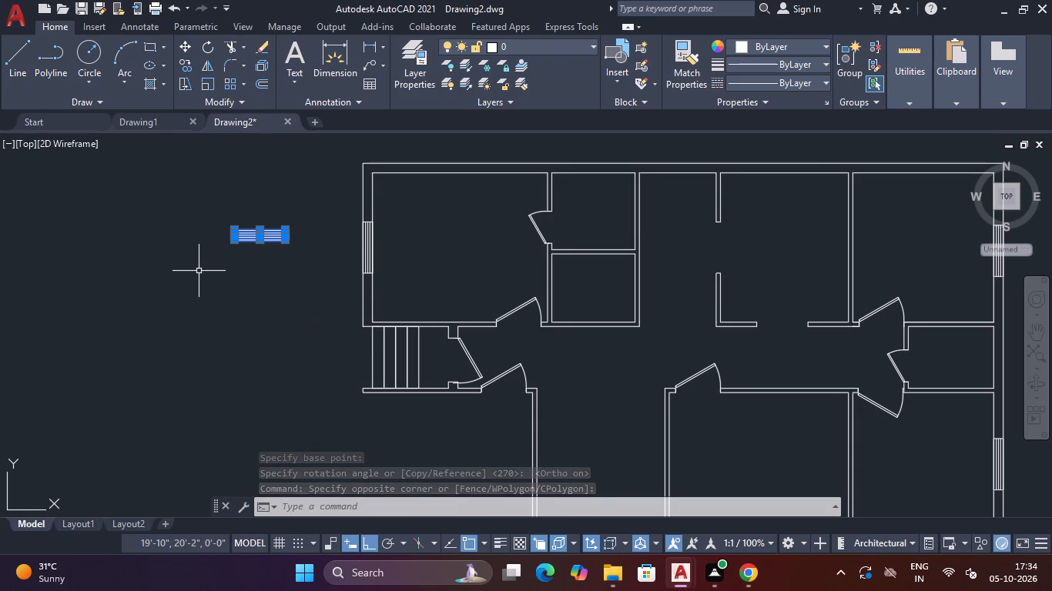
text(CO)
key(Return)
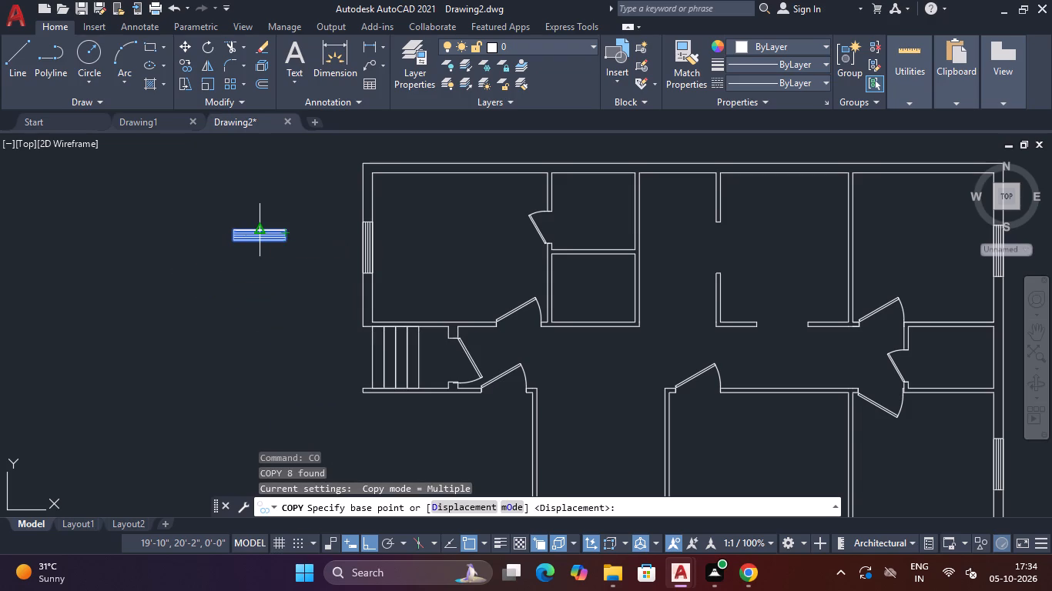
click(257, 232)
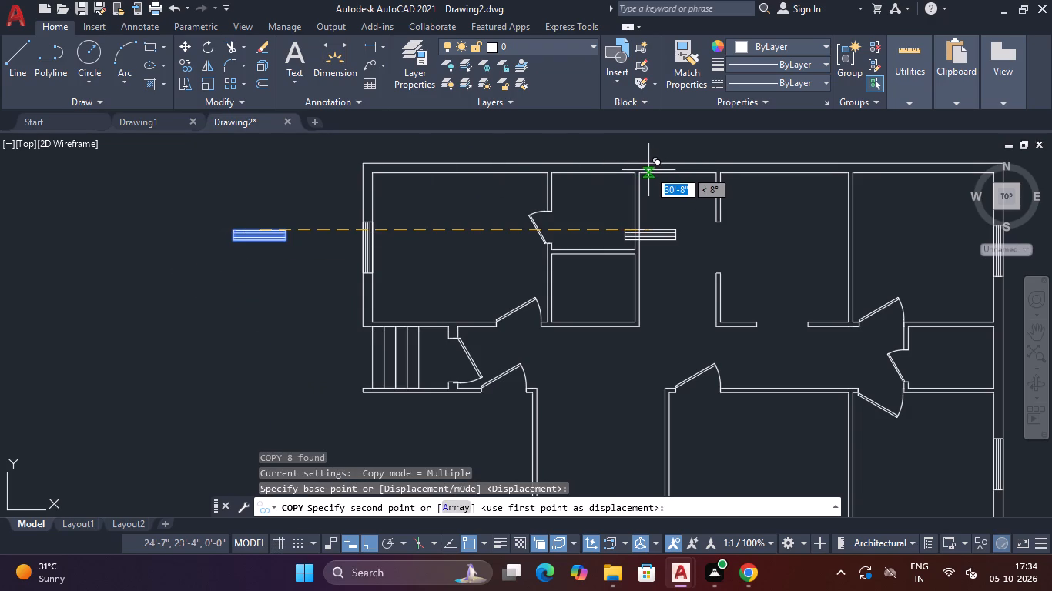
key(F8)
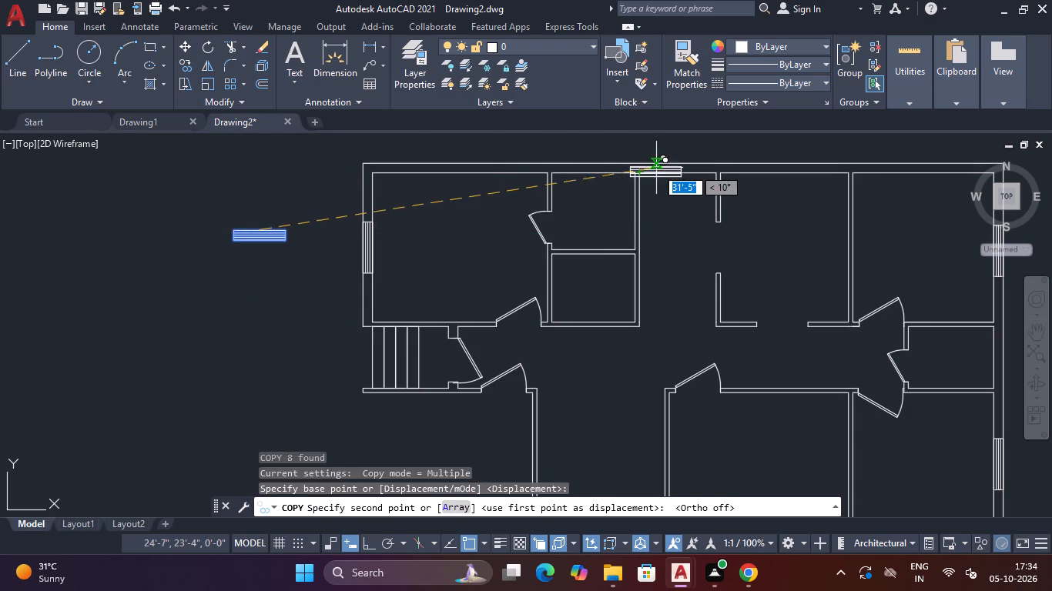
scroll(672, 164, up, 1)
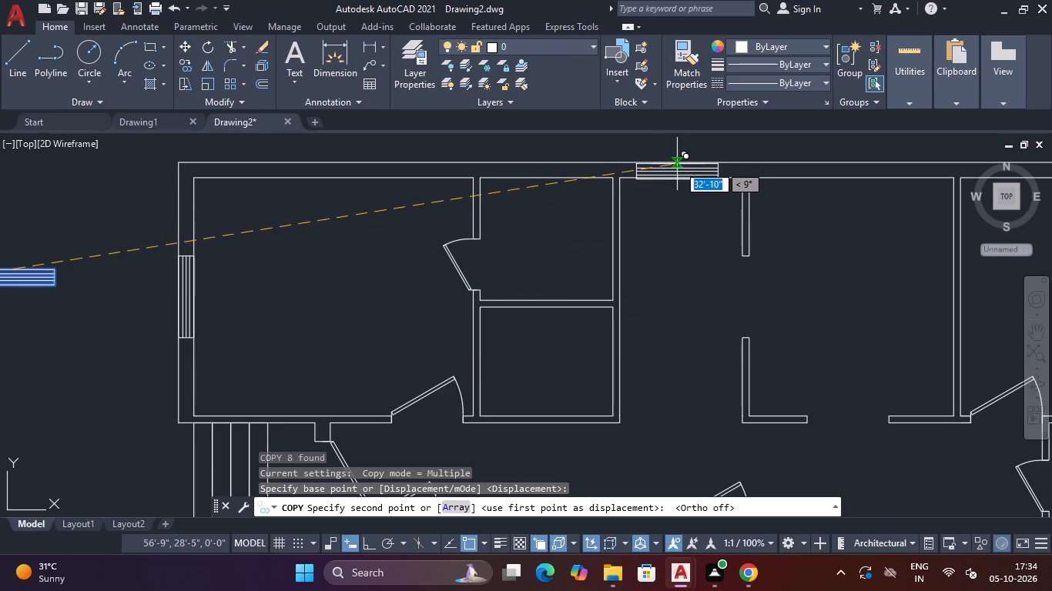
click(682, 165)
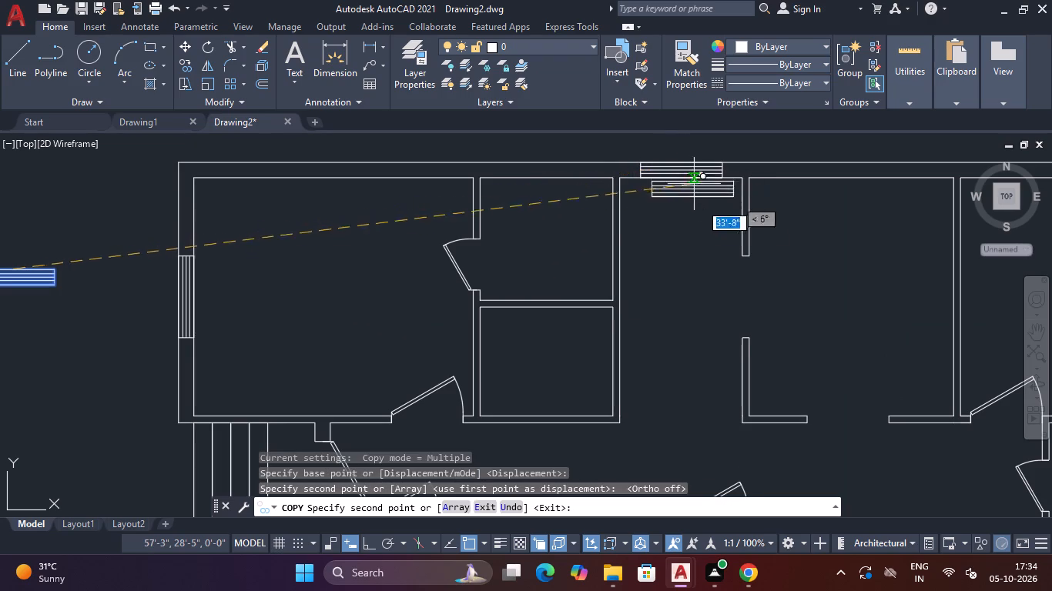
middle_drag(804, 213, 698, 255)
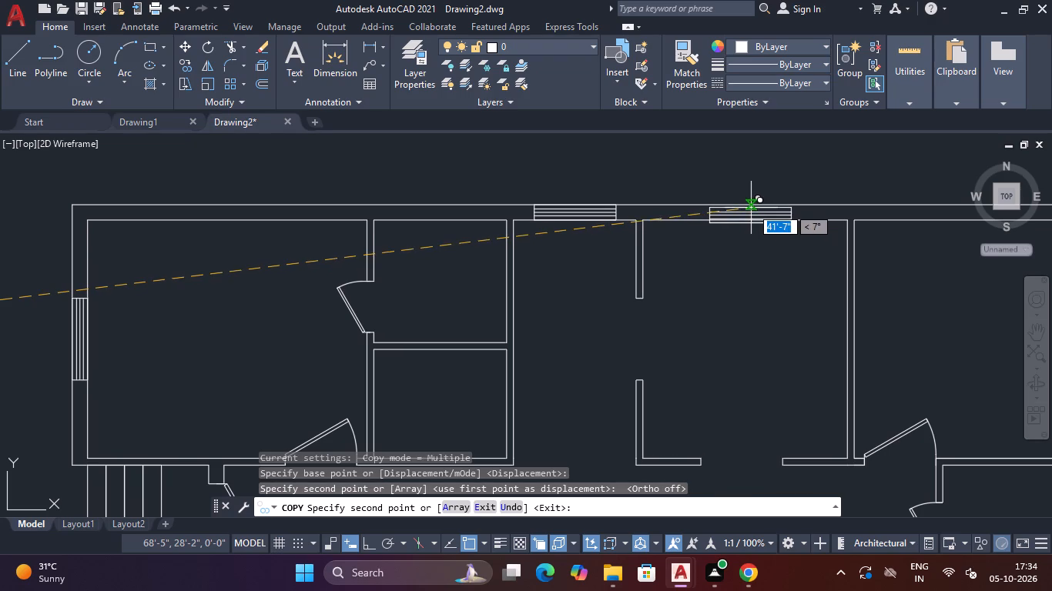
click(751, 206)
middle_drag(754, 259, 590, 269)
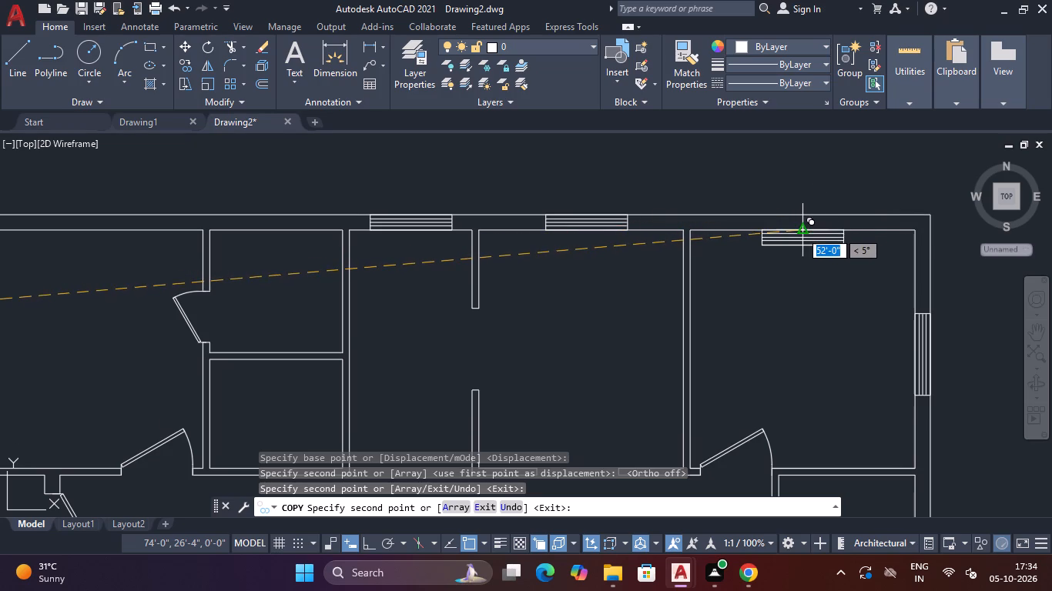
click(799, 215)
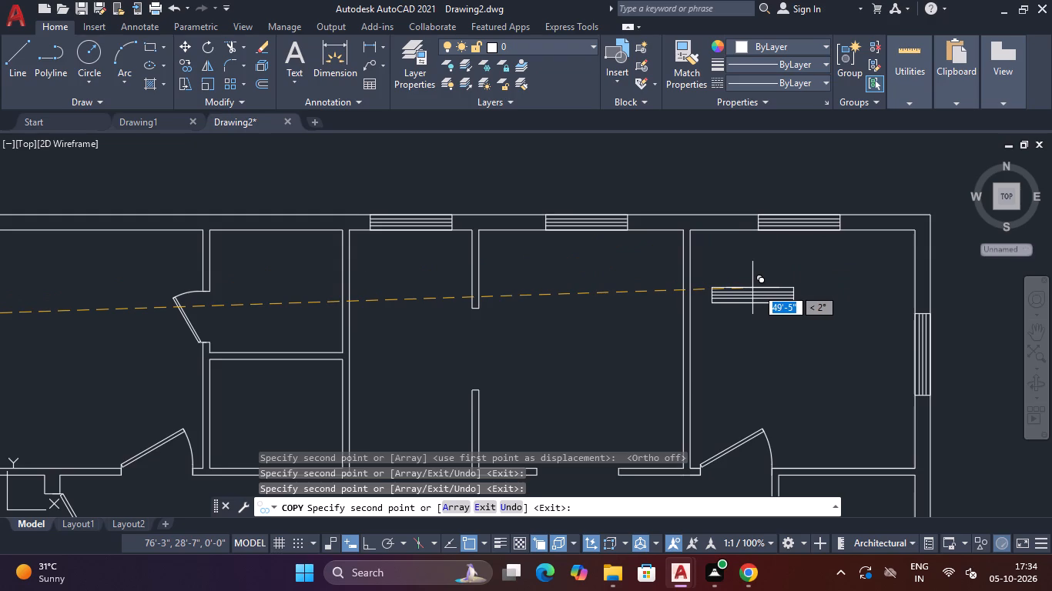
Copy the horizontal window symbol into the south outer wall at the middle room and at the space west of it.
scroll(760, 288, down, 1)
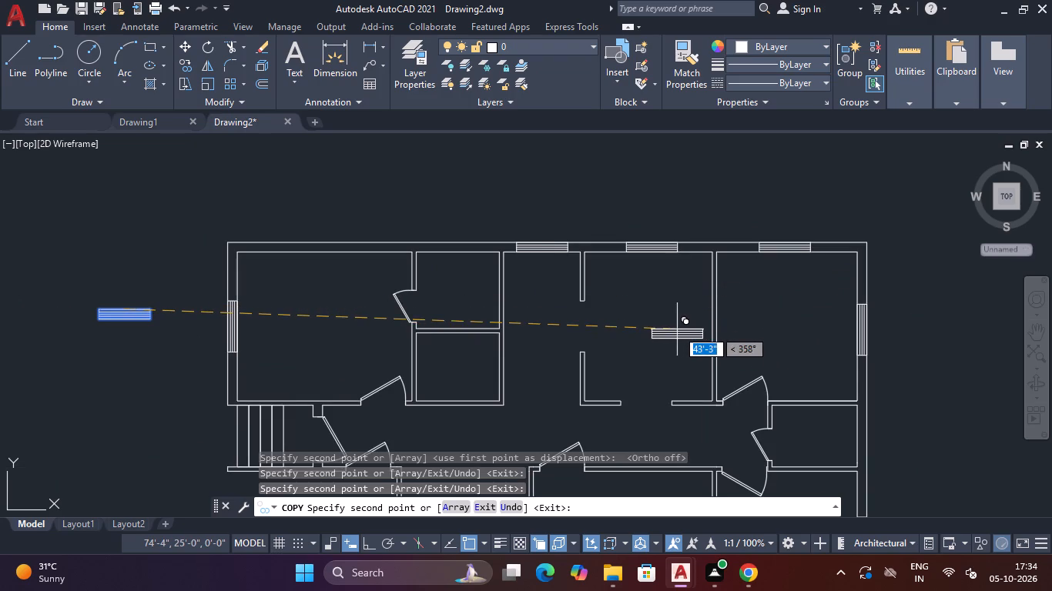
middle_drag(677, 329, 697, 90)
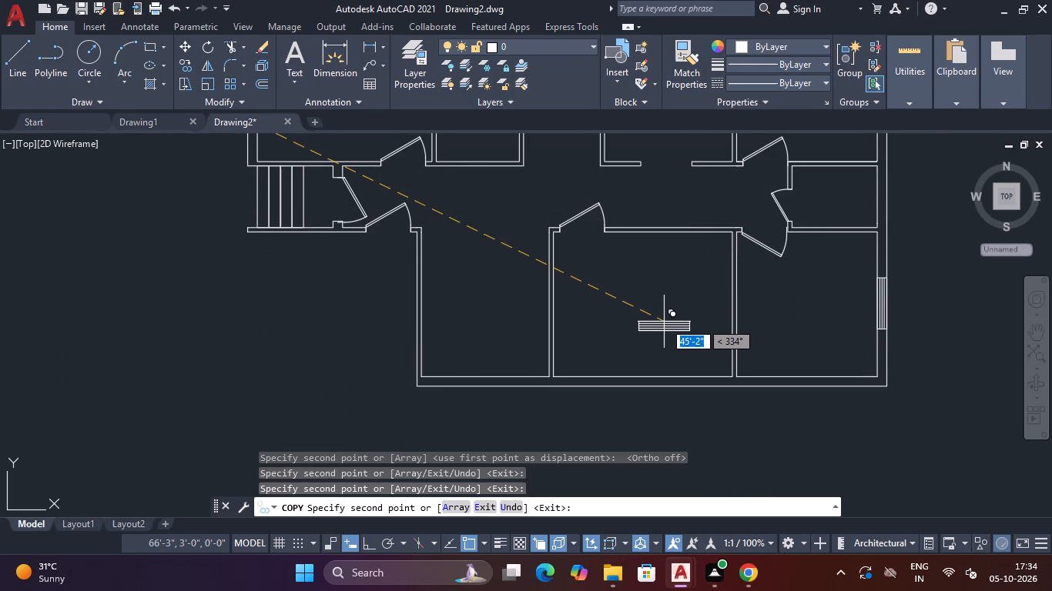
click(647, 378)
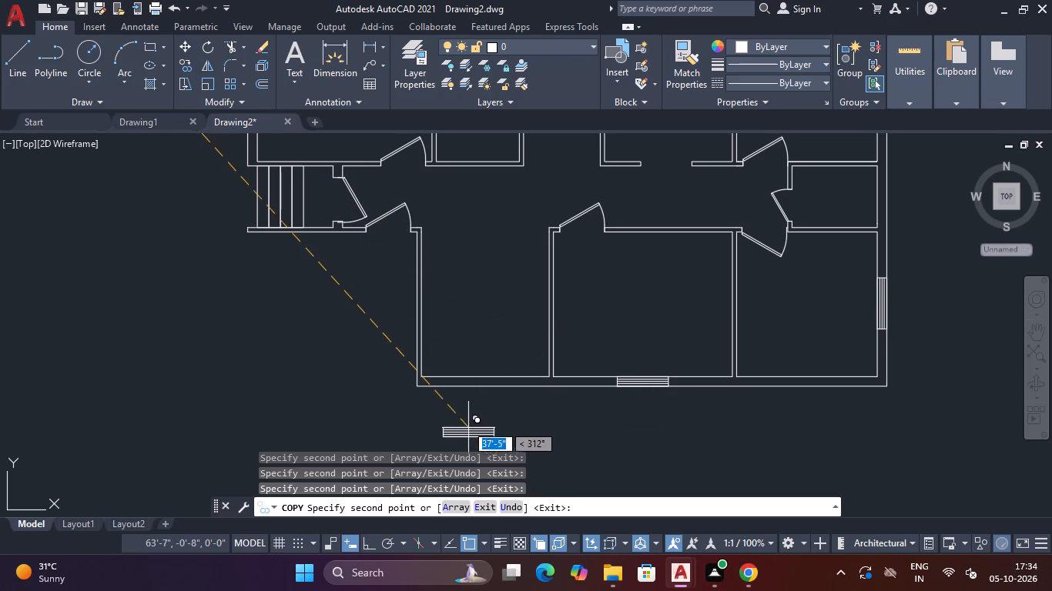
click(486, 378)
scroll(962, 331, down, 3)
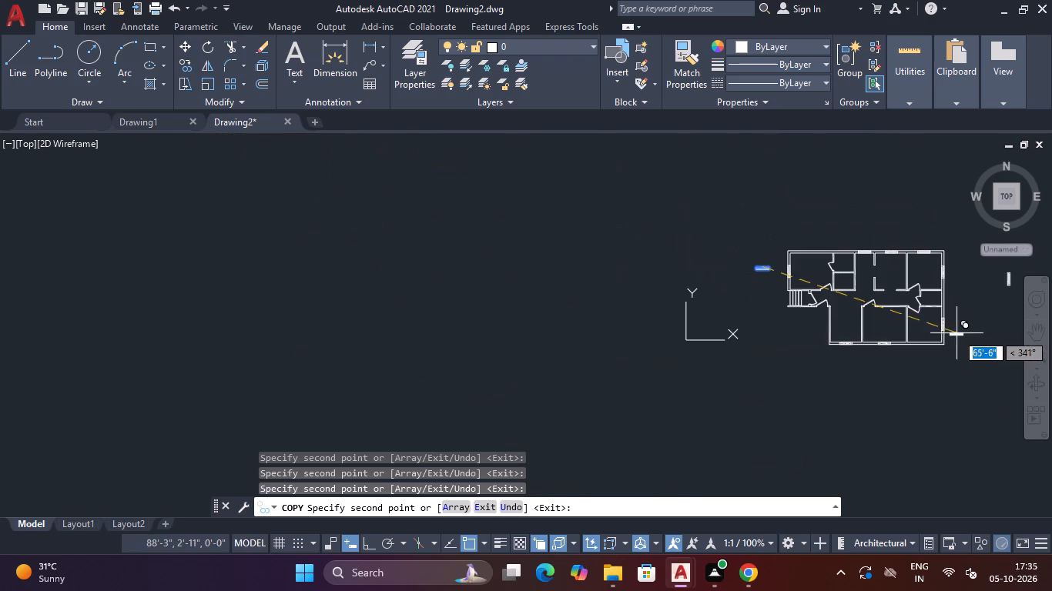
middle_drag(952, 336, 822, 388)
key(Escape)
Offset the west edge of the spare horizontal window symbol west of the plan 2' eastward.
scroll(615, 329, up, 2)
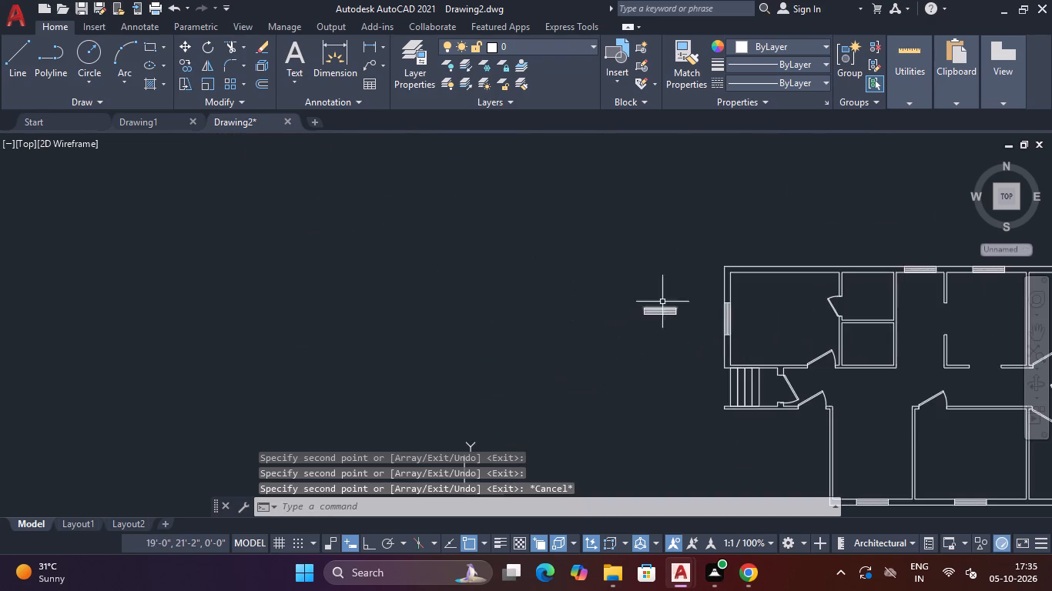
scroll(674, 294, up, 3)
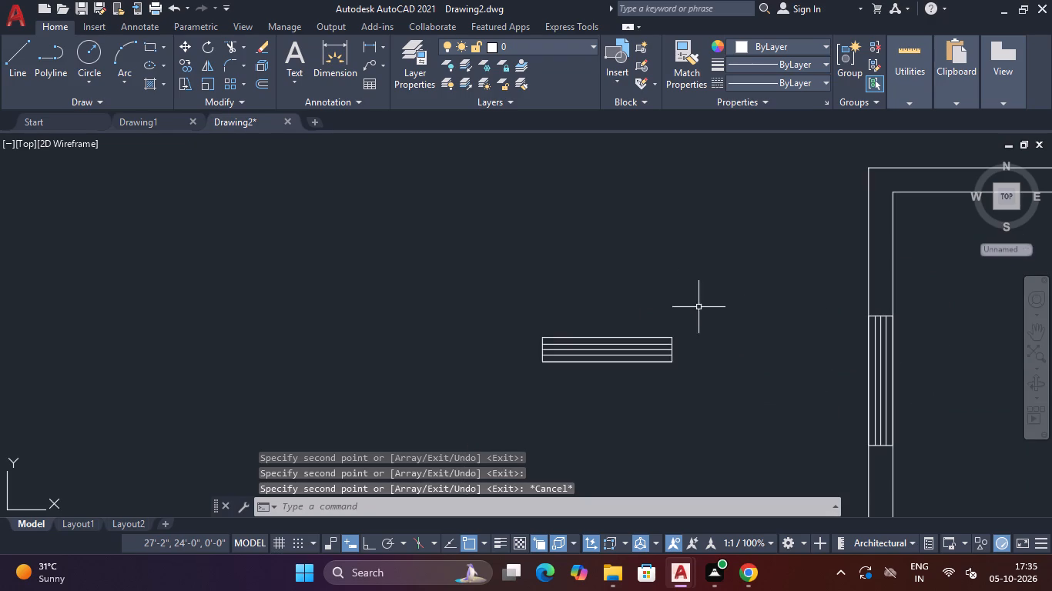
key(Escape)
text(O)
key(space)
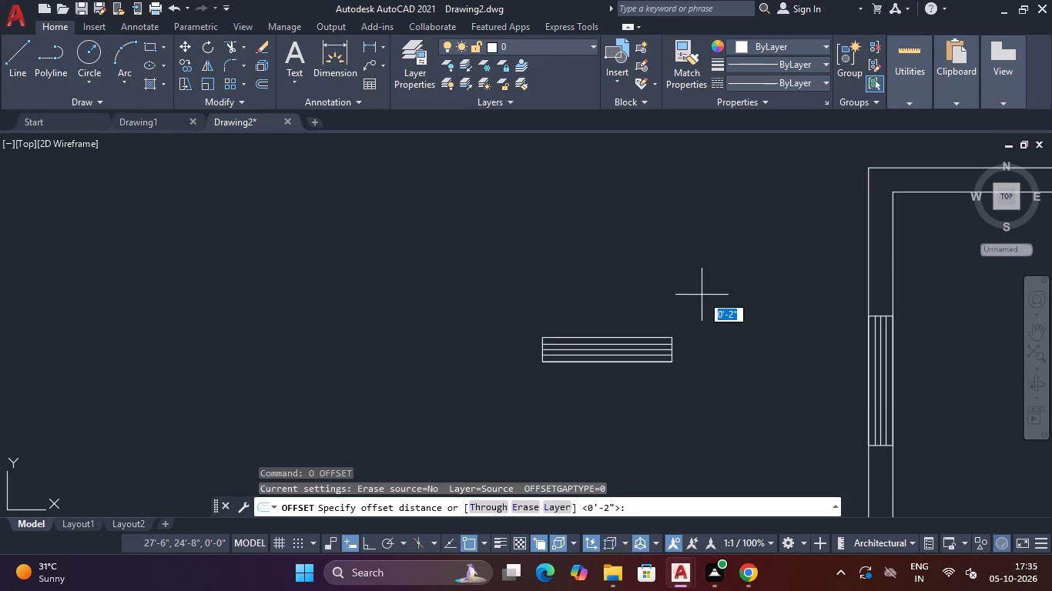
text(2')
key(Return)
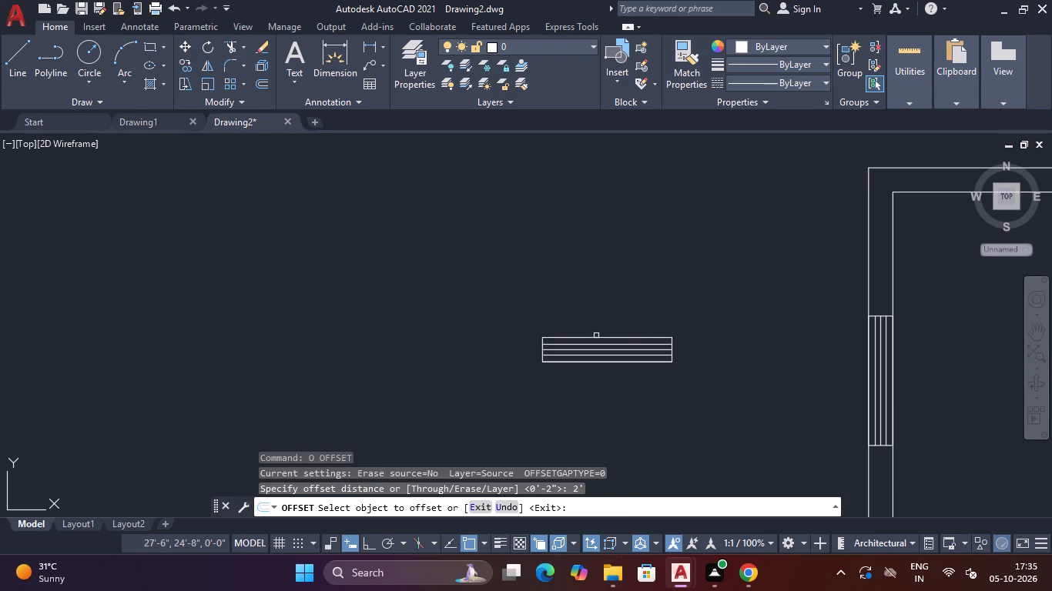
scroll(591, 336, up, 4)
click(288, 375)
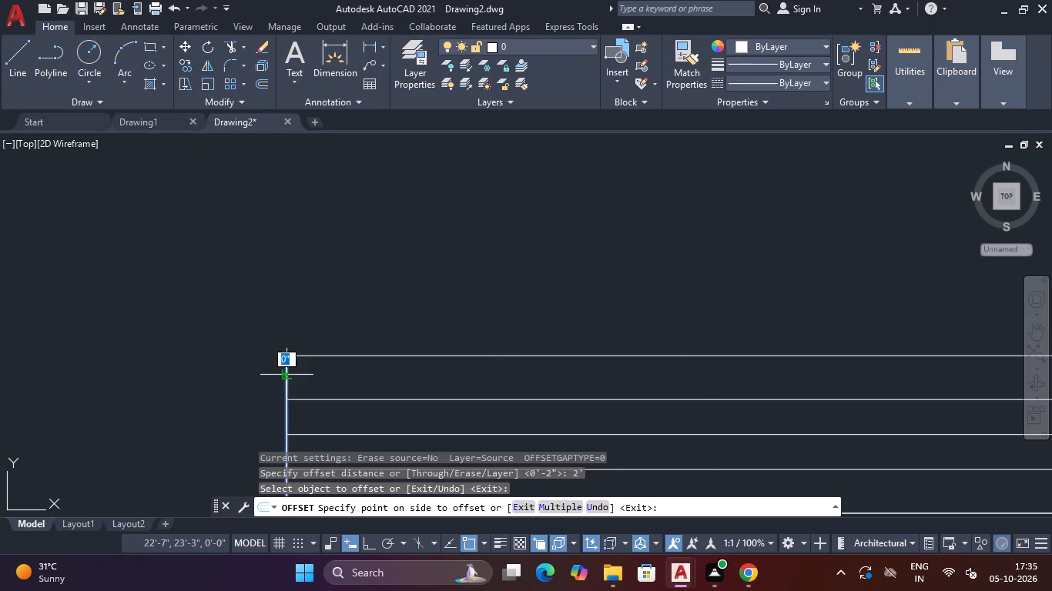
click(487, 379)
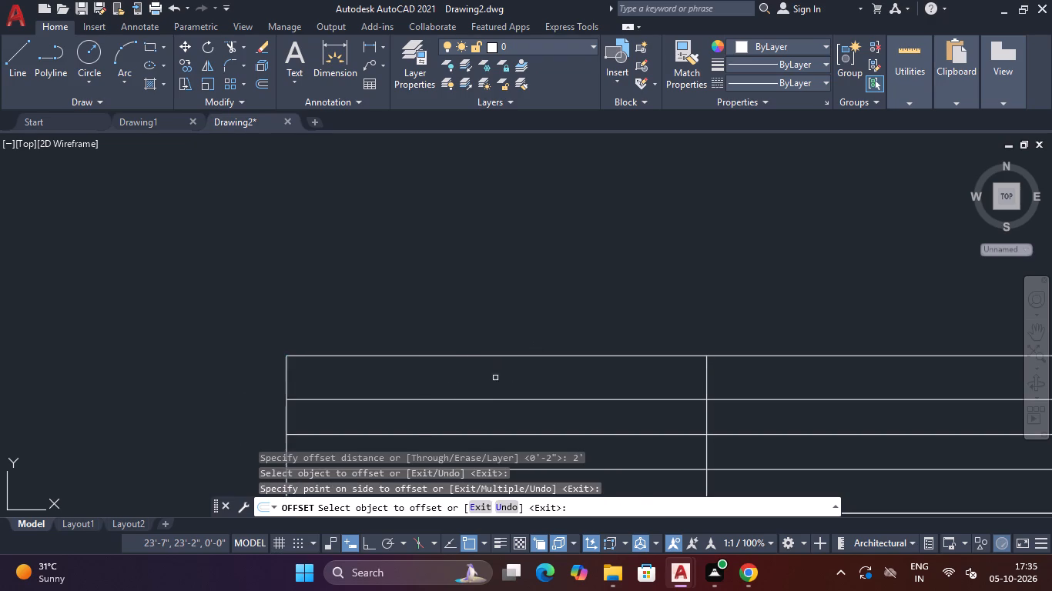
scroll(501, 376, down, 2)
key(Escape)
key(Escape)
Trim away the half of the spare window symbol east of the new offset line, leaving a 2' long window.
text(TR)
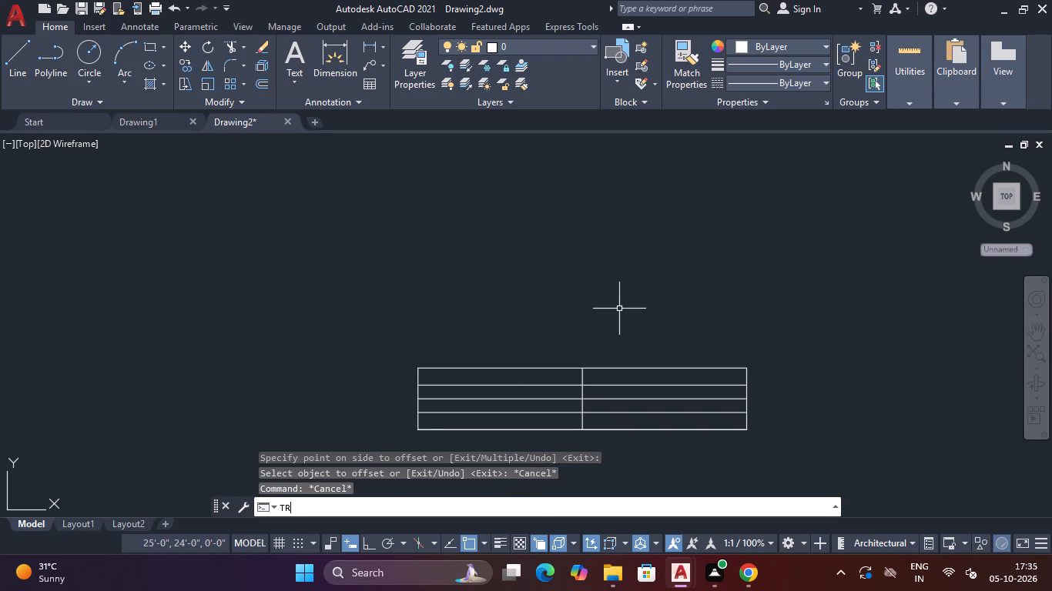
key(space)
drag(618, 308, 635, 472)
drag(814, 362, 738, 402)
key(Escape)
key(Escape)
Copy the shortened 2' window symbol to a free spot just northwest of the original, outside the plan.
drag(663, 304, 656, 307)
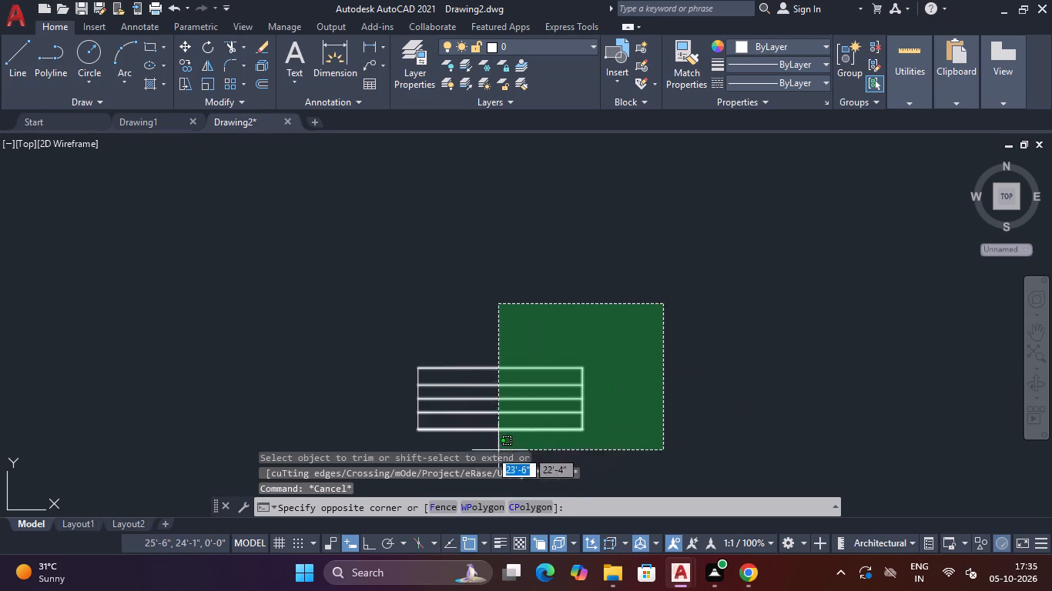
click(410, 440)
text(CO)
key(space)
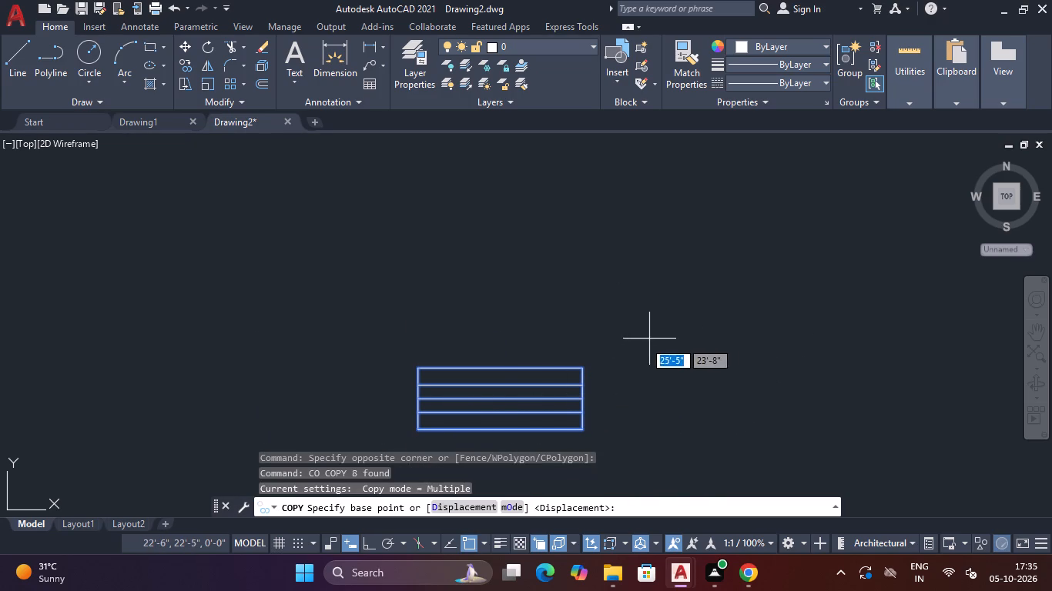
click(583, 372)
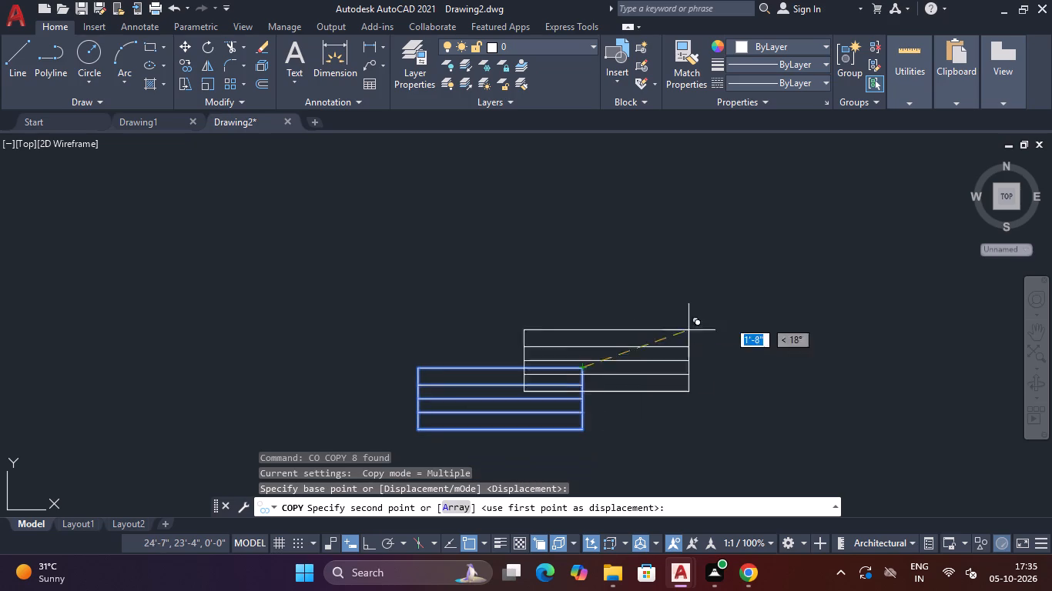
scroll(762, 312, down, 3)
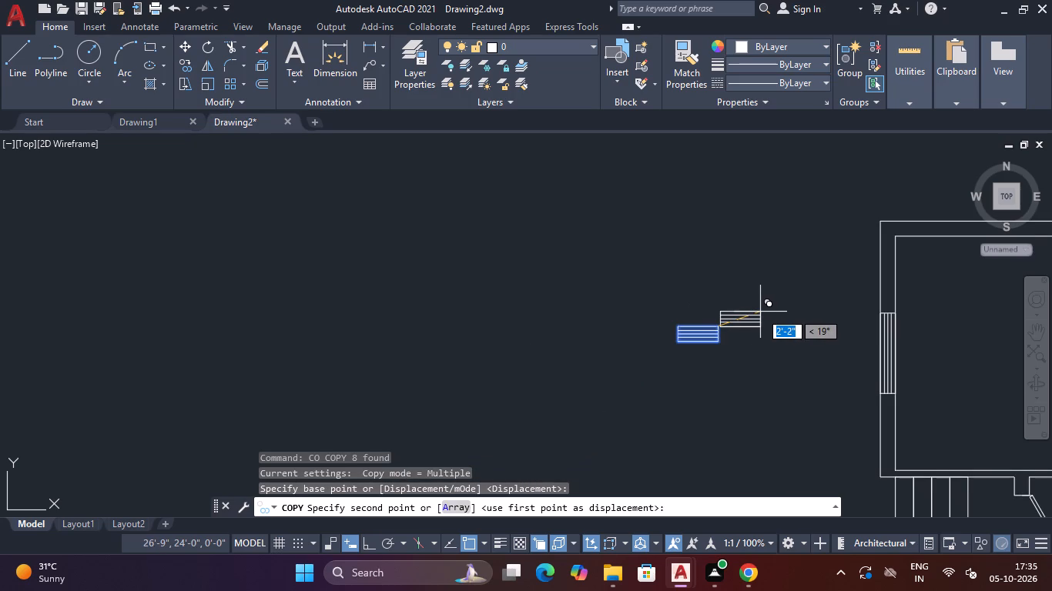
click(645, 260)
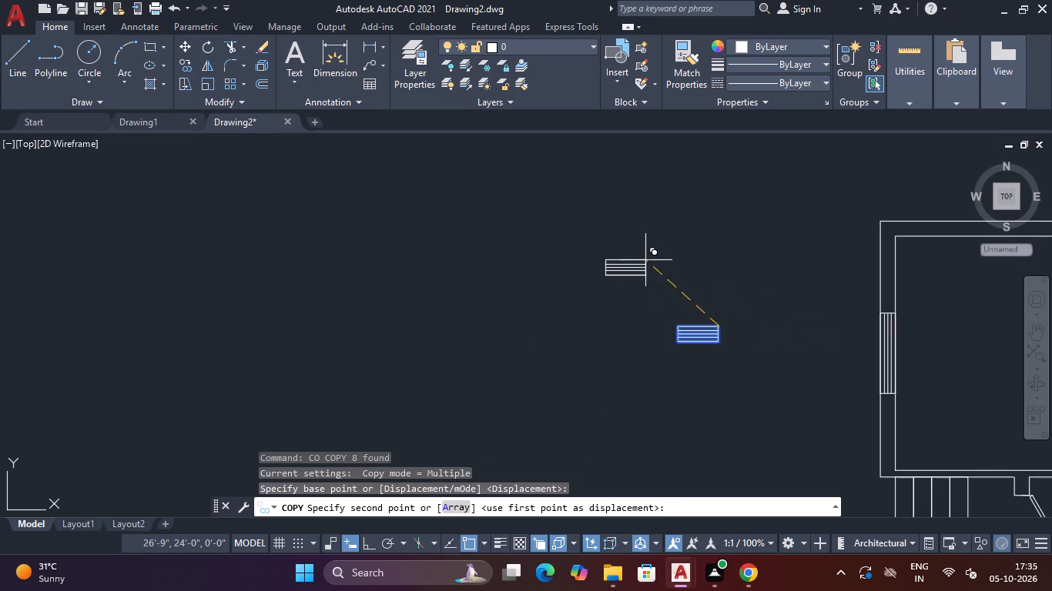
key(Escape)
Copy the new 2' window symbol by its top midpoint into the north outer wall at the upper small stacked room.
click(675, 219)
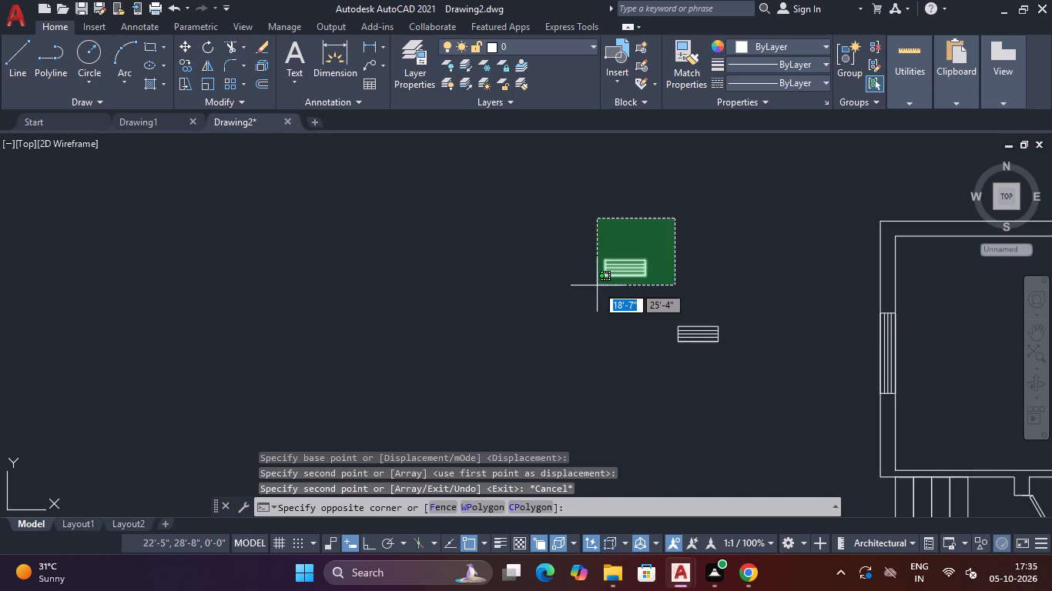
click(592, 285)
text(CO)
key(space)
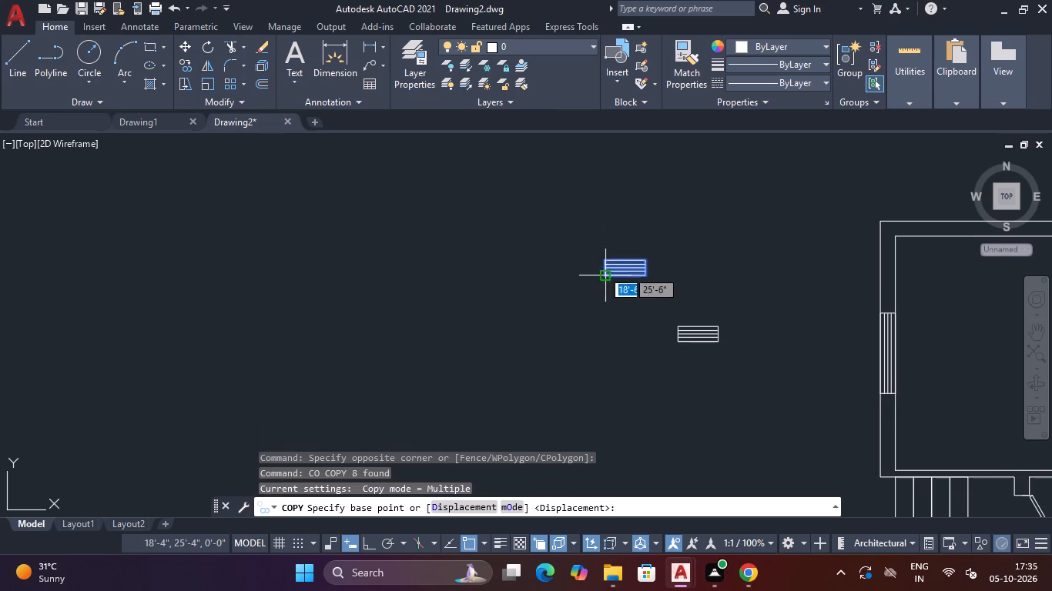
click(626, 256)
scroll(658, 250, down, 2)
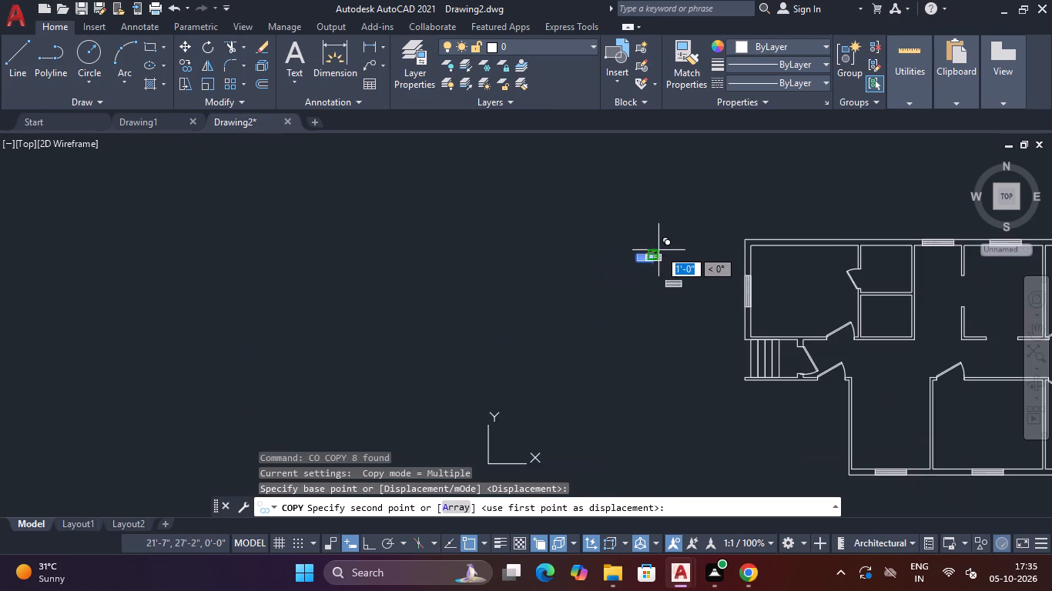
middle_drag(659, 249, 608, 274)
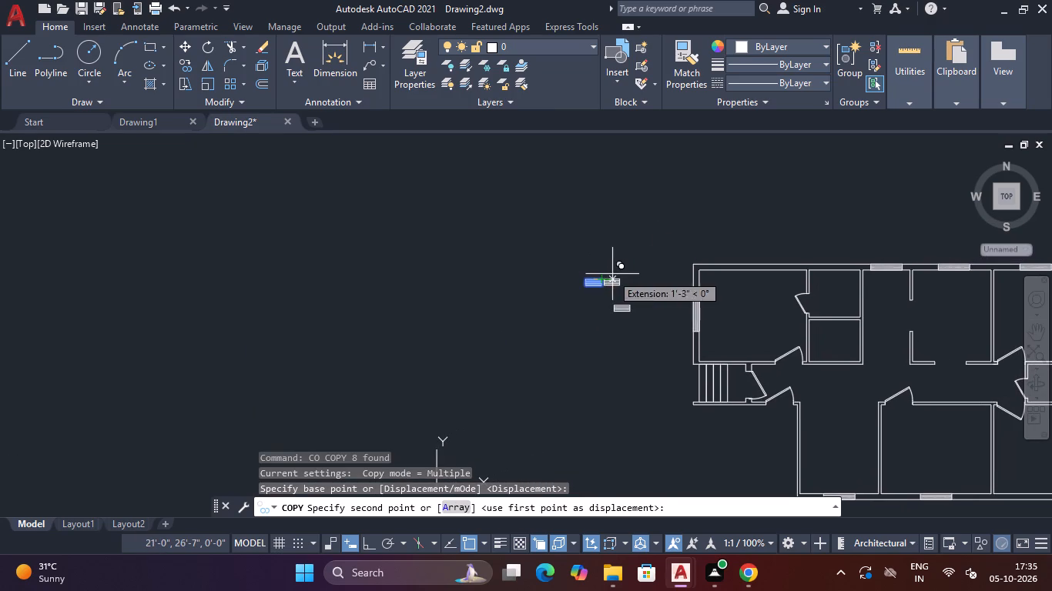
middle_drag(625, 260, 366, 302)
scroll(575, 316, up, 3)
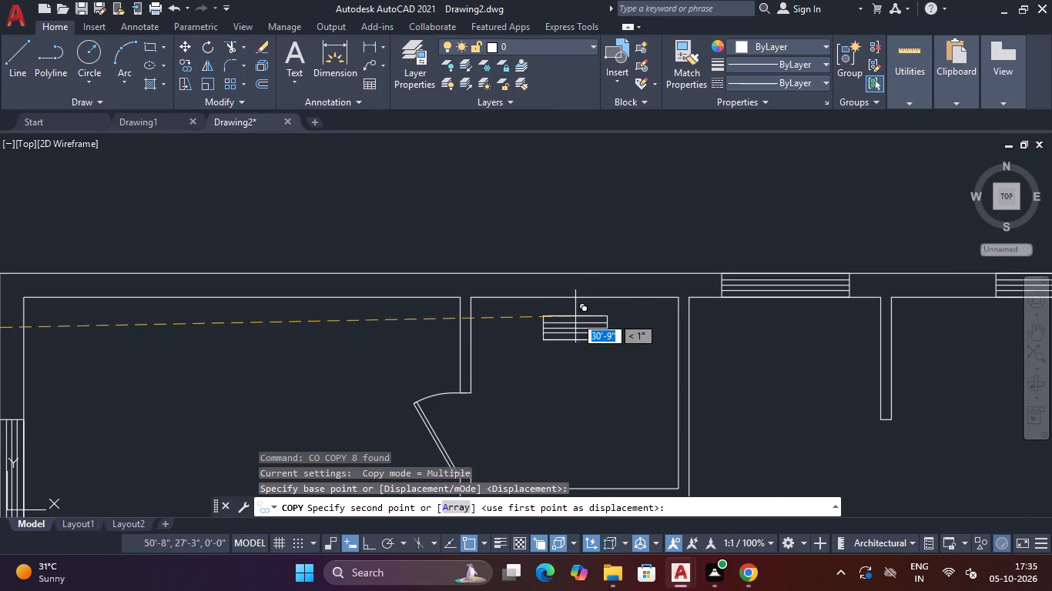
click(570, 274)
scroll(596, 299, down, 2)
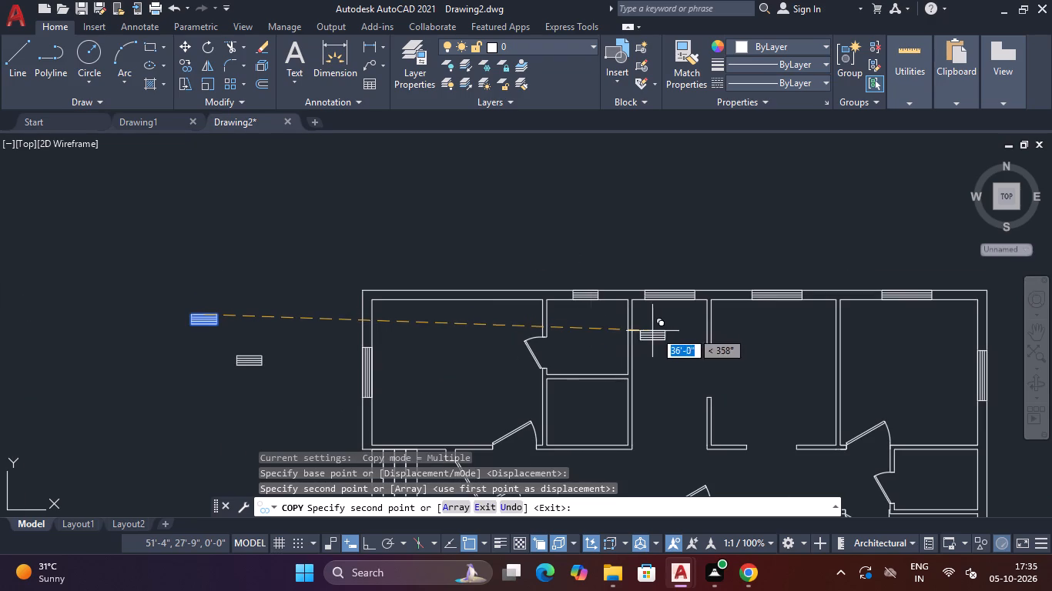
Place another copy of the 2' window symbol outside the plan, east of the northeast room.
middle_drag(712, 335, 605, 185)
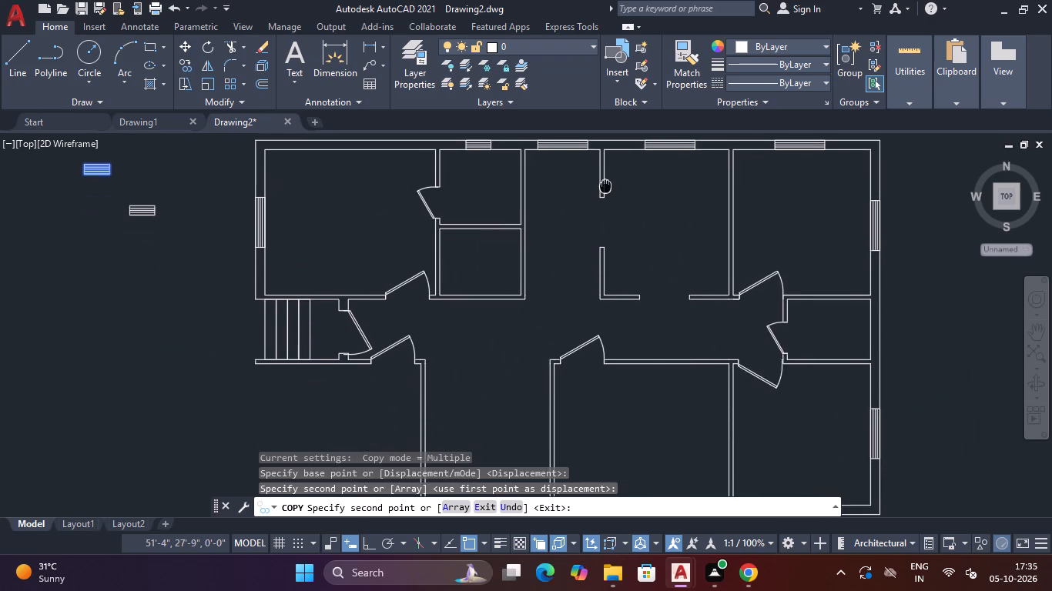
middle_drag(605, 185, 386, 245)
click(740, 280)
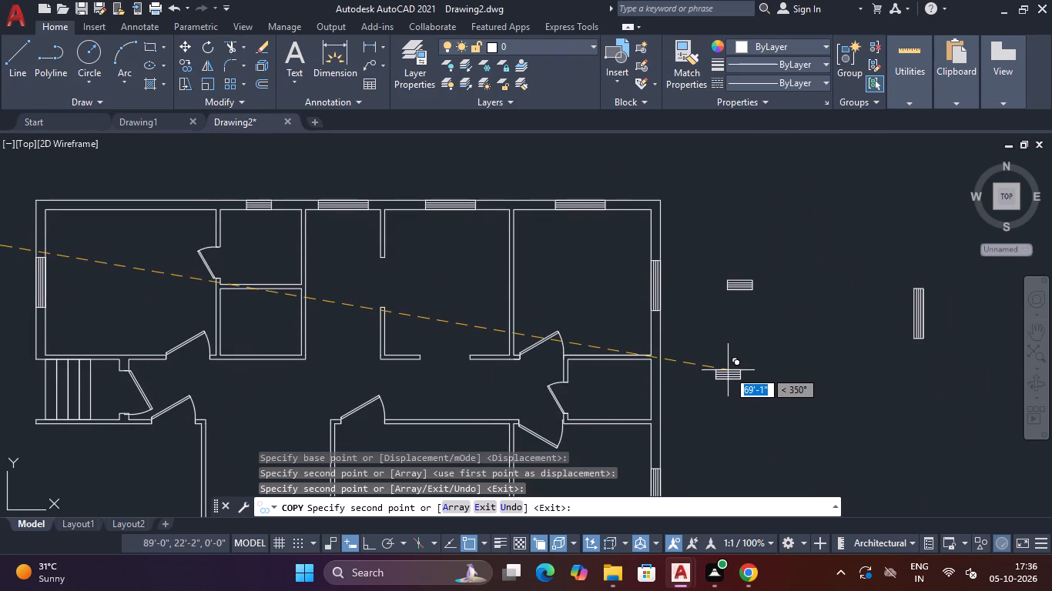
key(Escape)
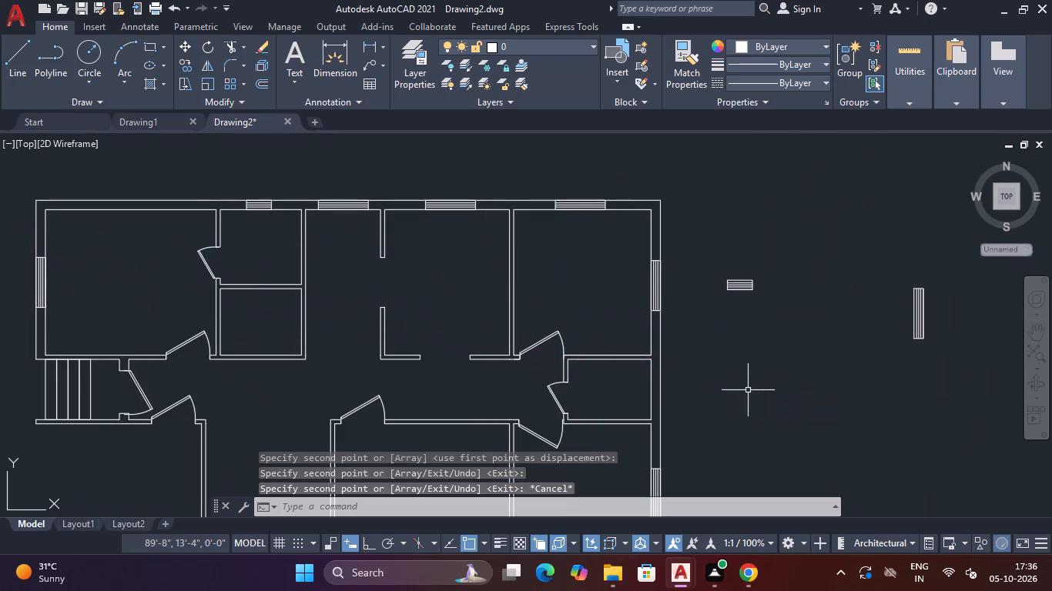
Rotate the 2' window symbol east of the plan by 270° about its upper east corner so it stands vertically.
drag(800, 234, 790, 242)
click(719, 339)
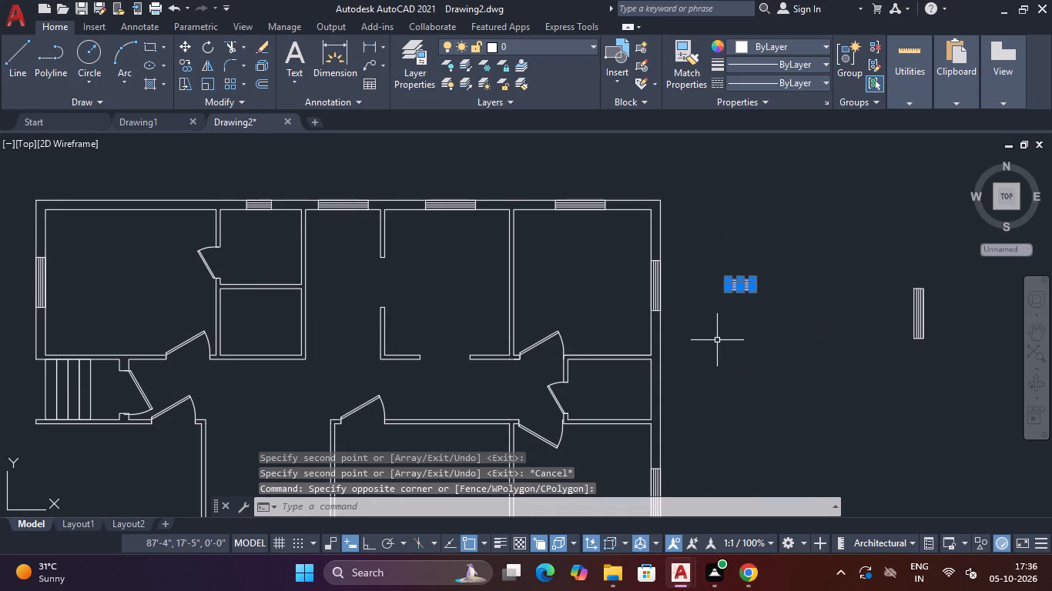
text(RO)
key(space)
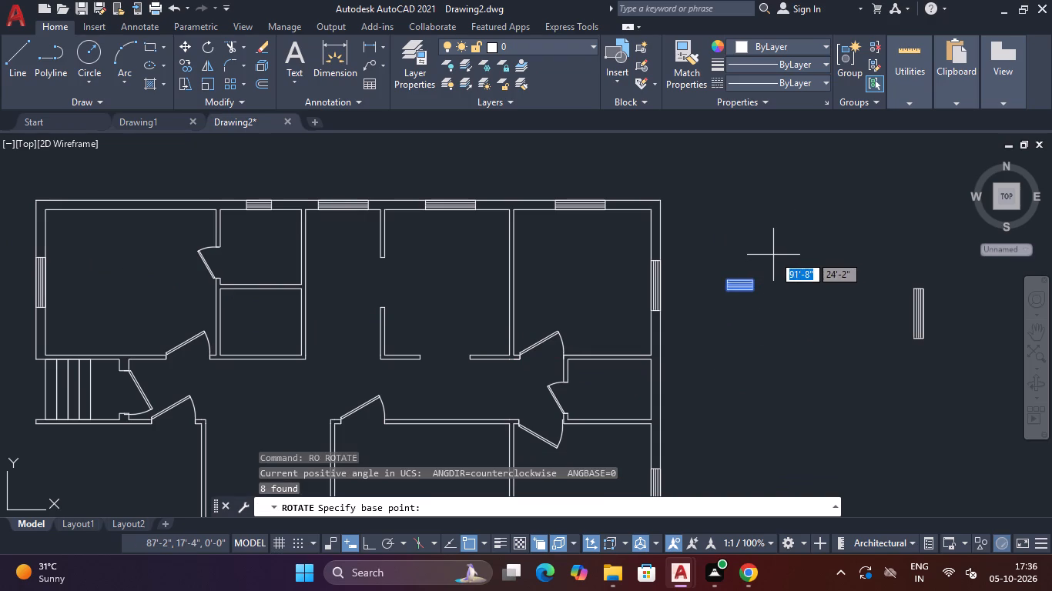
key(F8)
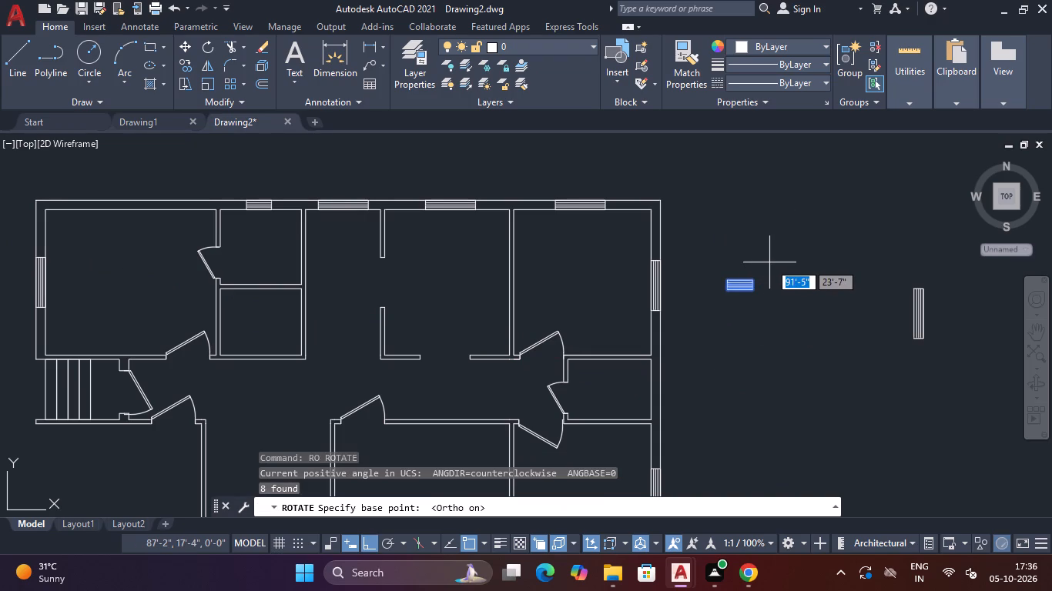
key(F8)
key(F8)
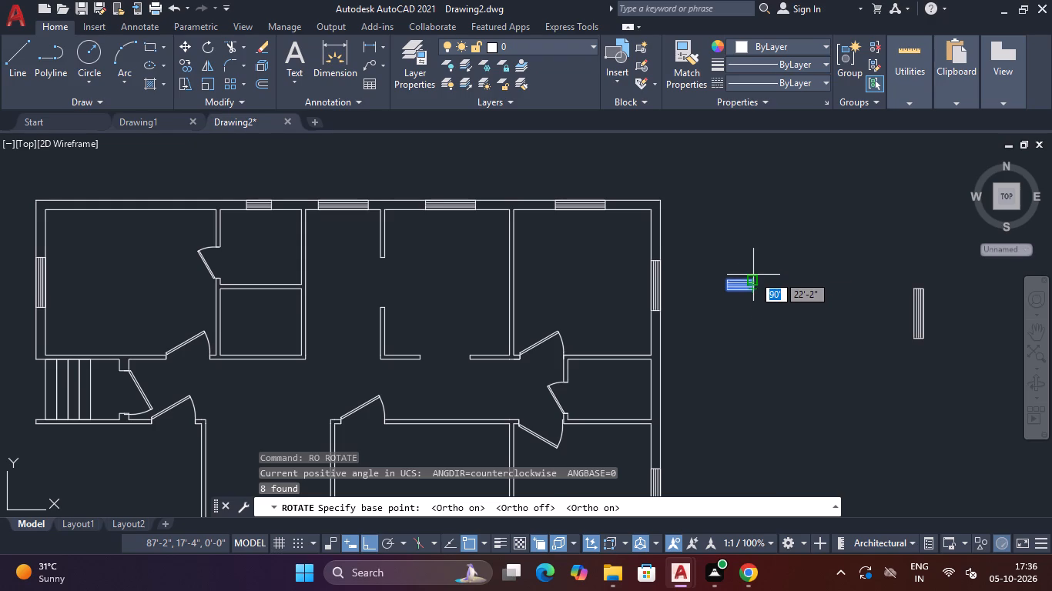
click(753, 275)
click(752, 337)
Copy the vertical 2' window symbol into the east outer wall at the small room between the northeast and southeast rooms.
click(821, 212)
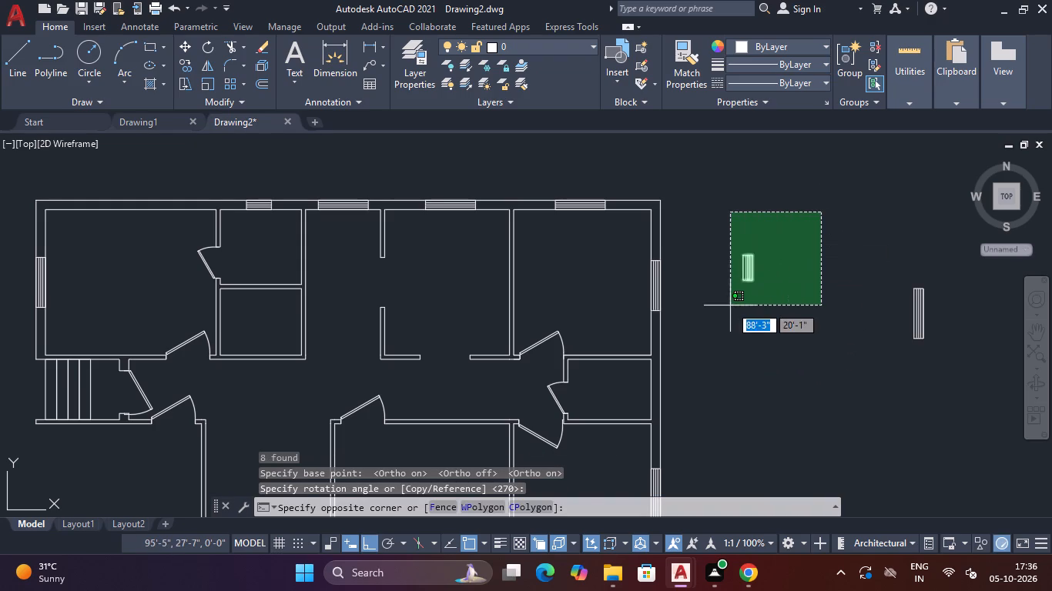
click(730, 306)
text(CO)
key(space)
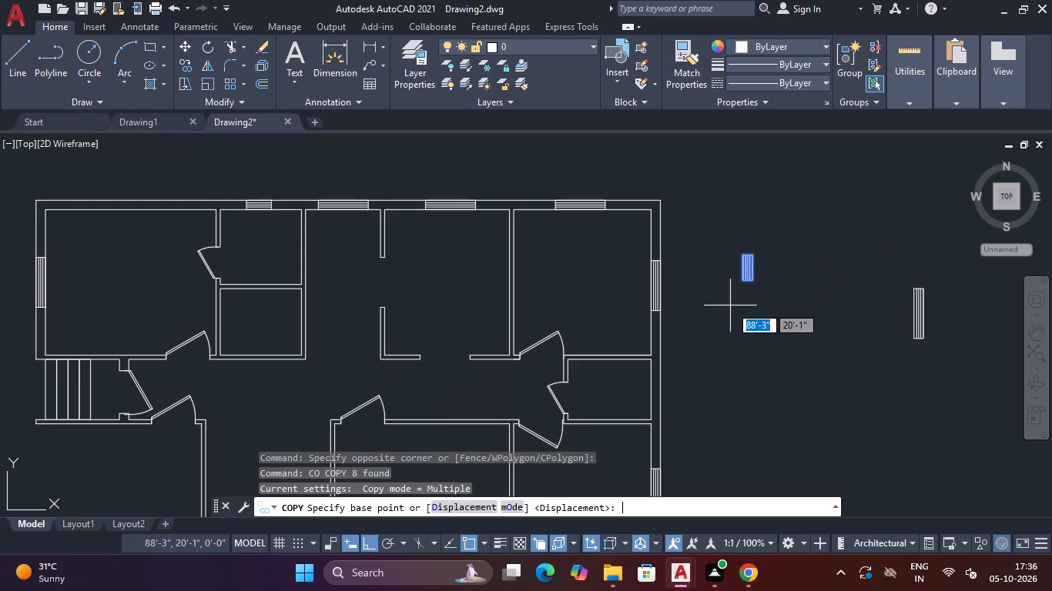
click(756, 263)
scroll(684, 409, down, 1)
middle_drag(684, 409, 706, 355)
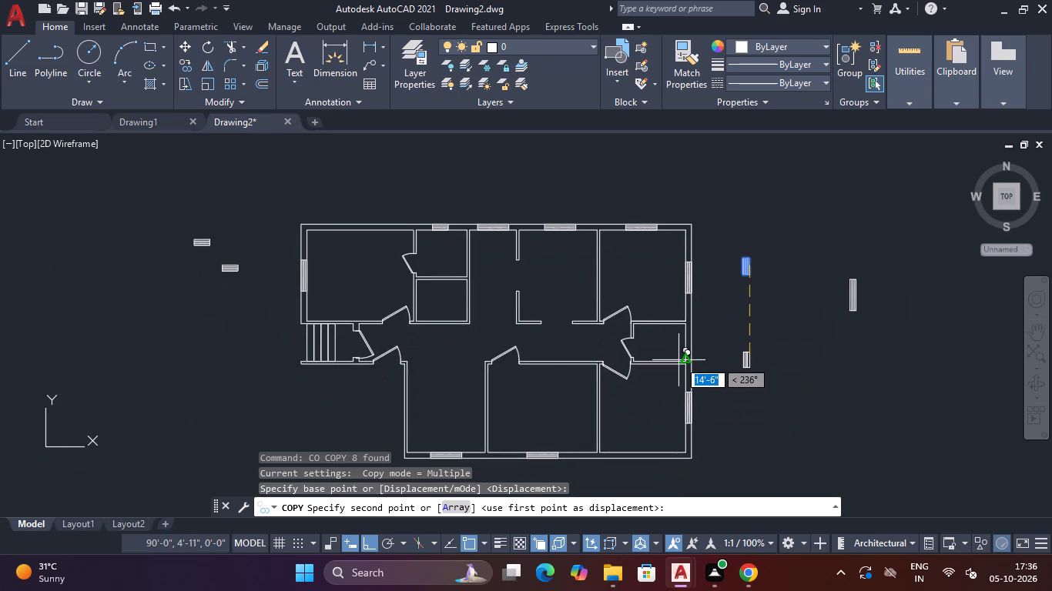
key(F8)
scroll(681, 345, up, 3)
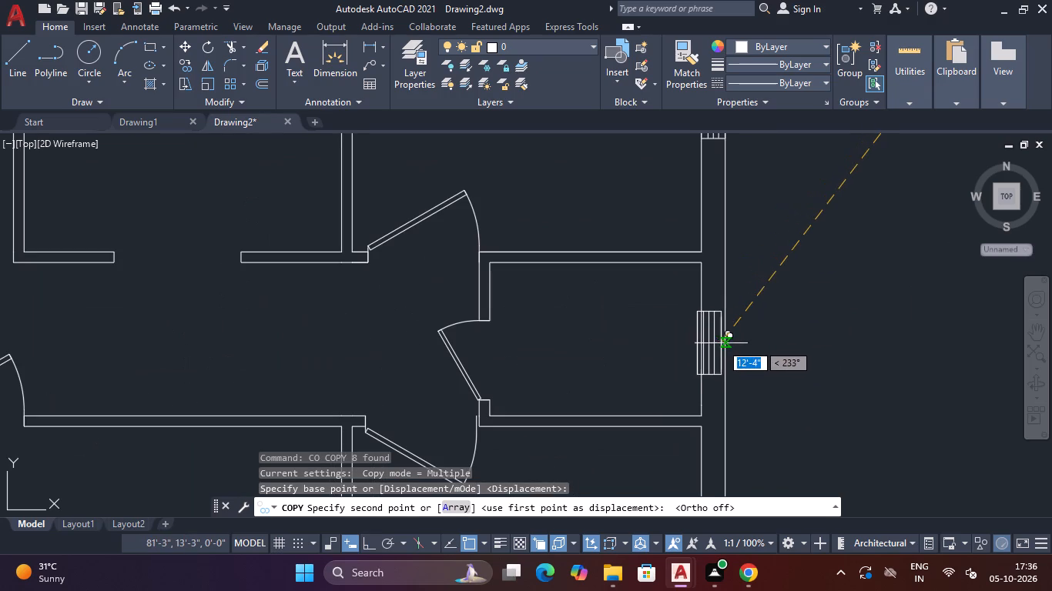
click(725, 335)
scroll(766, 317, down, 4)
key(Escape)
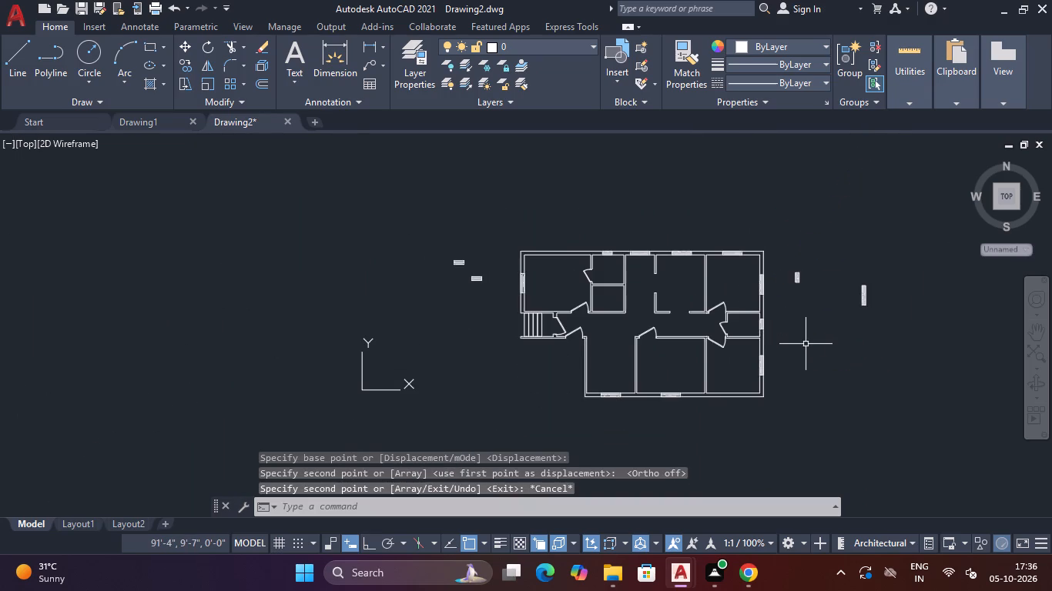
Delete the spare vertical 2' window symbol outside the plan's east wall.
scroll(800, 285, up, 2)
click(876, 235)
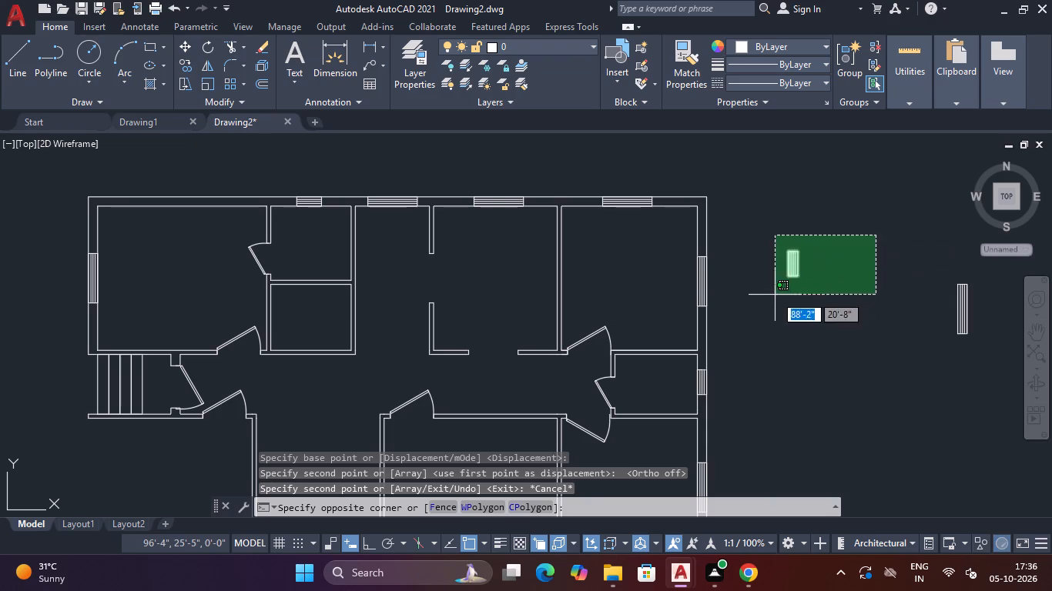
click(775, 295)
key(Delete)
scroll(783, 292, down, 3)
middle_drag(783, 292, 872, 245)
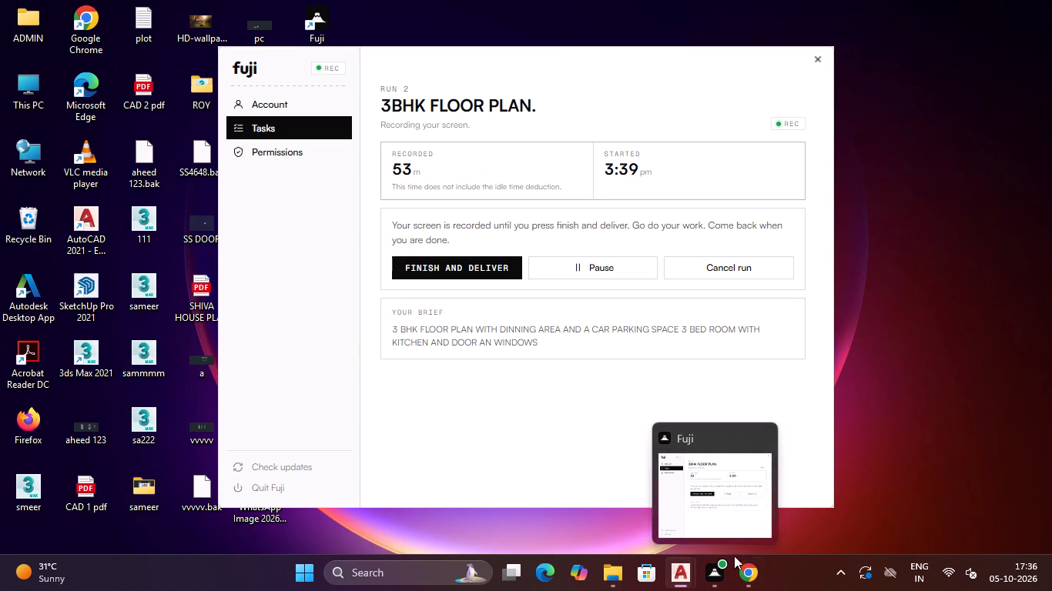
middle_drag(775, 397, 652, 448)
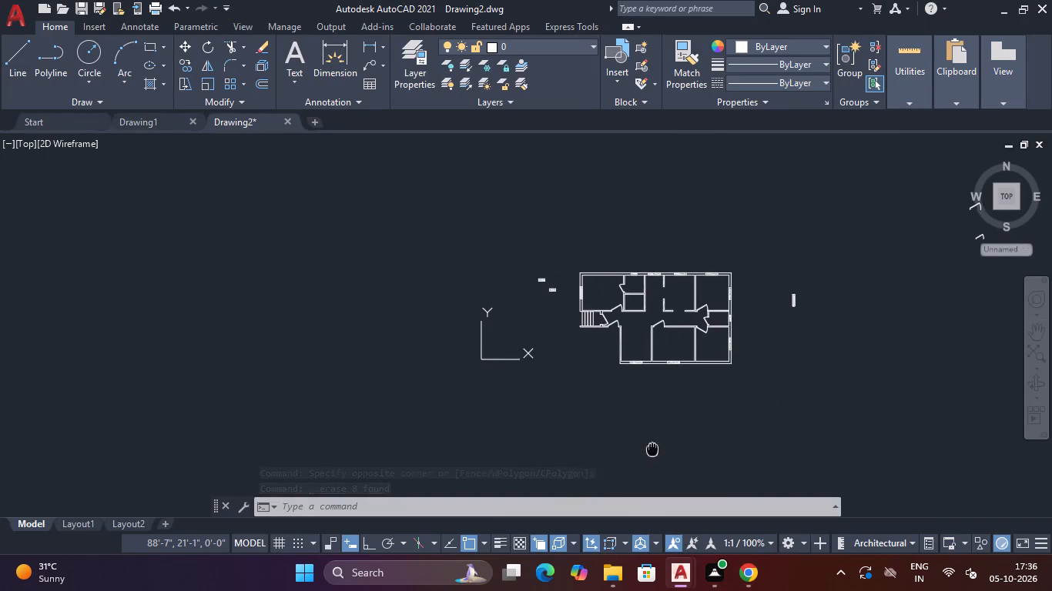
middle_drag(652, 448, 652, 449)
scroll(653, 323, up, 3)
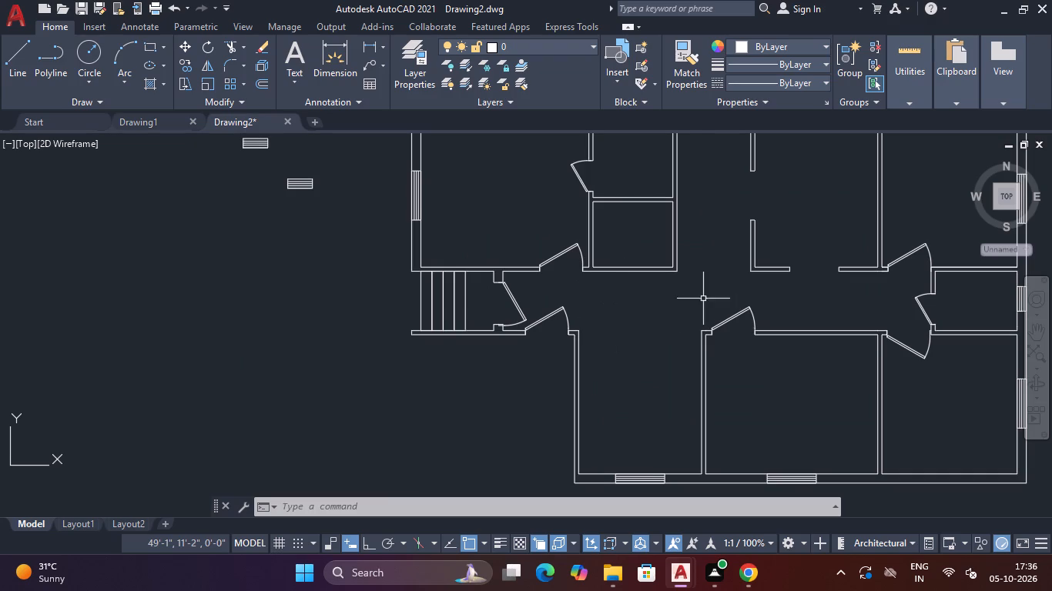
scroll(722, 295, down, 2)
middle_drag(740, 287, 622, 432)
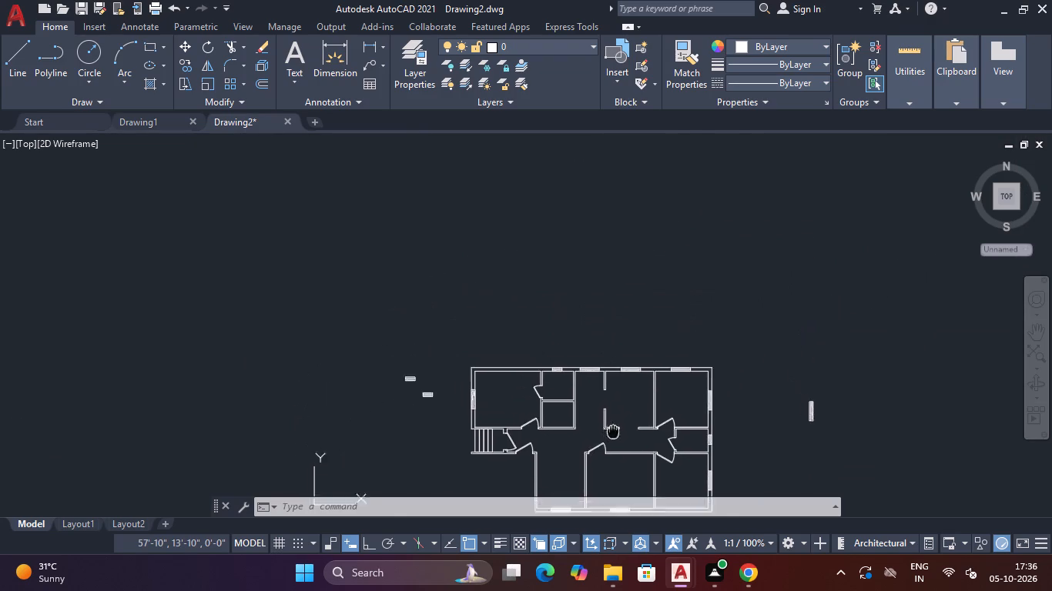
Review the whole floor plan, checking the windows in the outer walls and the doors around the small east room.
middle_drag(622, 432, 699, 318)
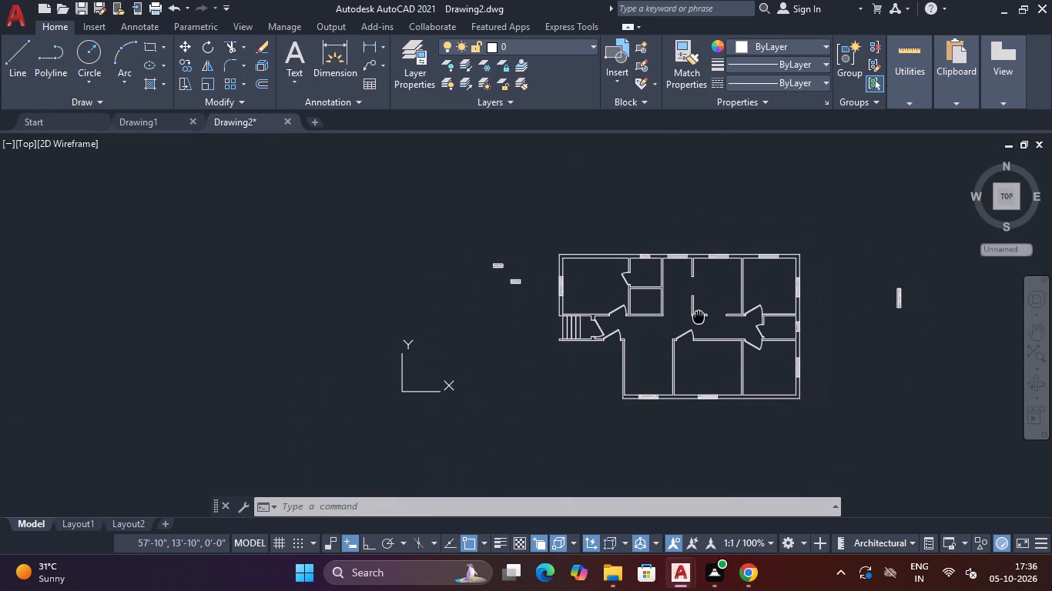
middle_drag(699, 318, 716, 302)
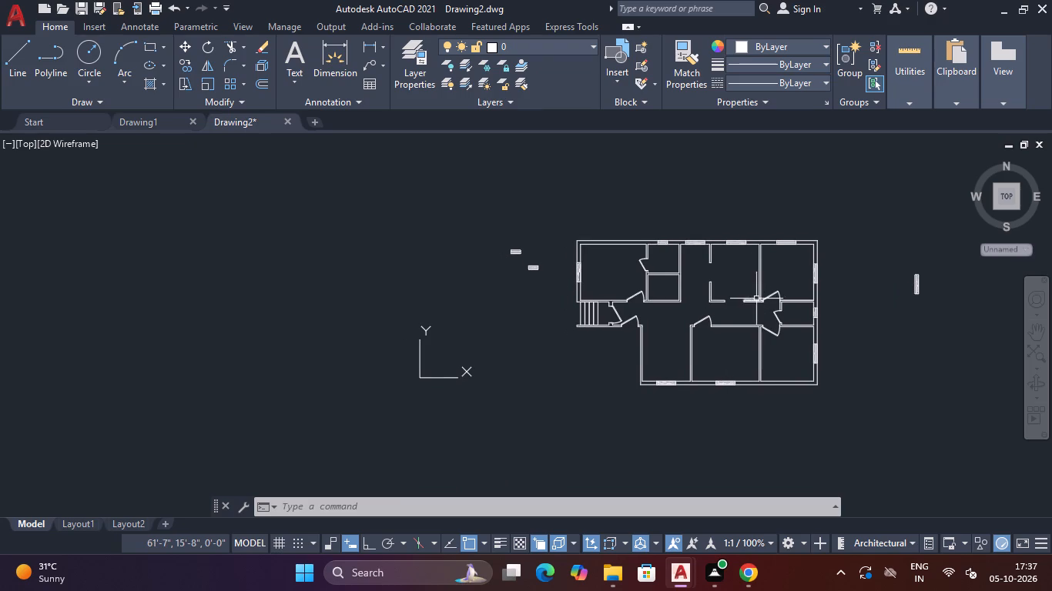
middle_drag(758, 298, 645, 310)
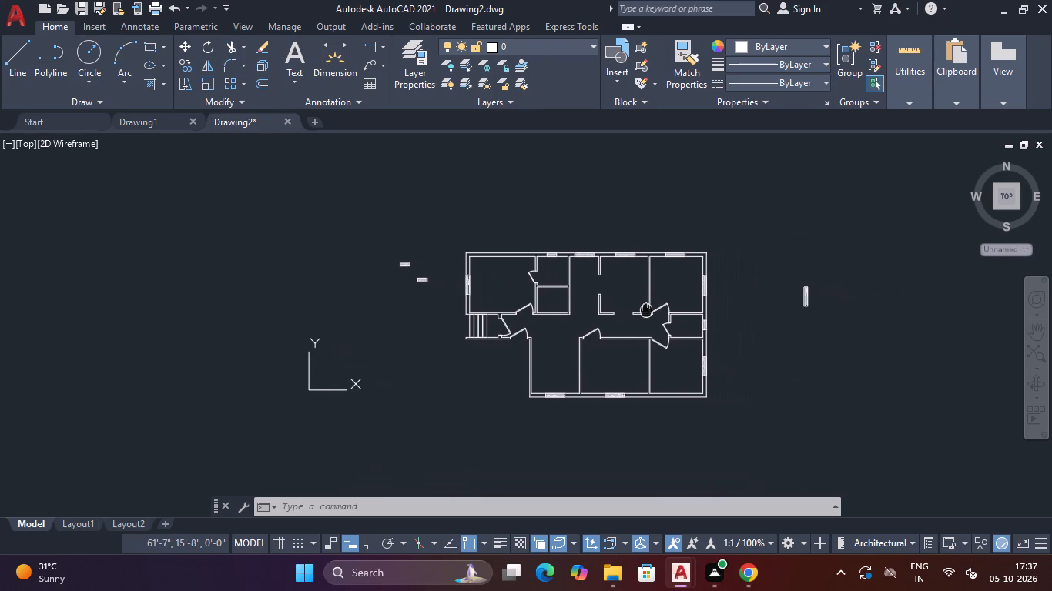
middle_drag(645, 310, 625, 313)
scroll(638, 331, up, 3)
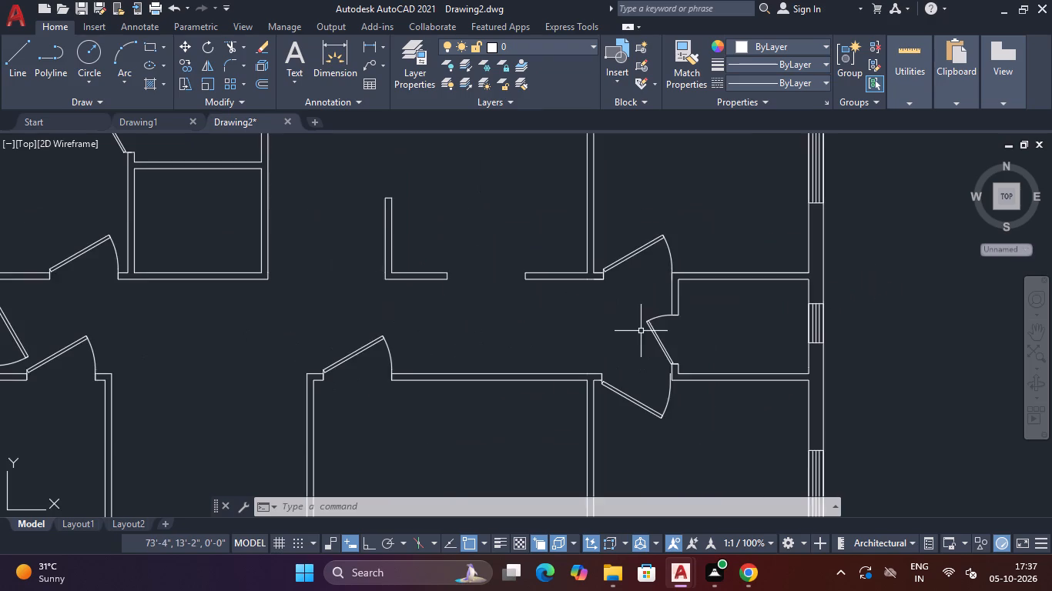
scroll(644, 330, down, 3)
scroll(651, 329, up, 1)
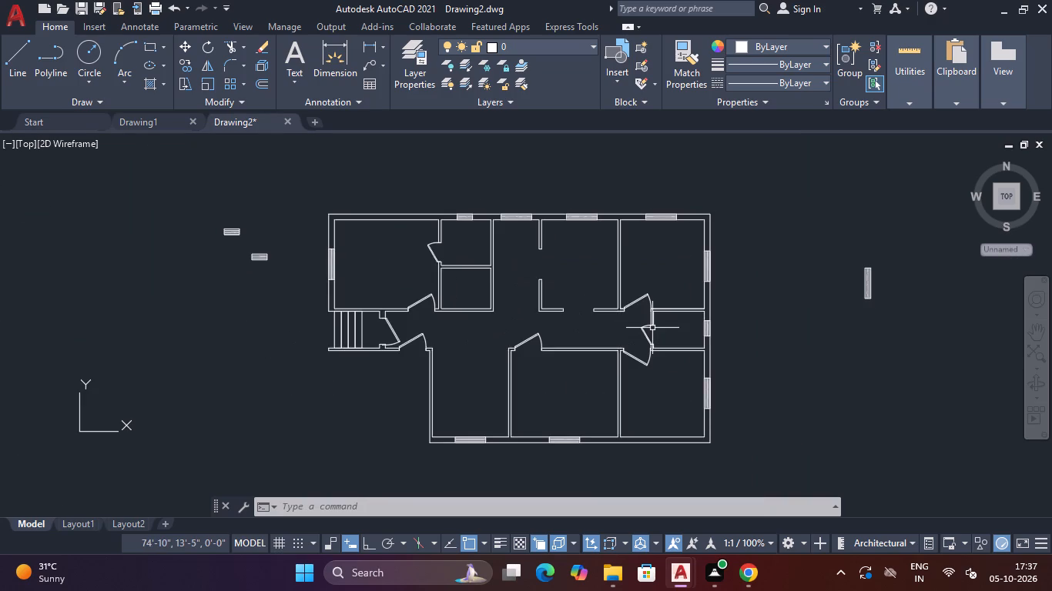
scroll(652, 328, down, 2)
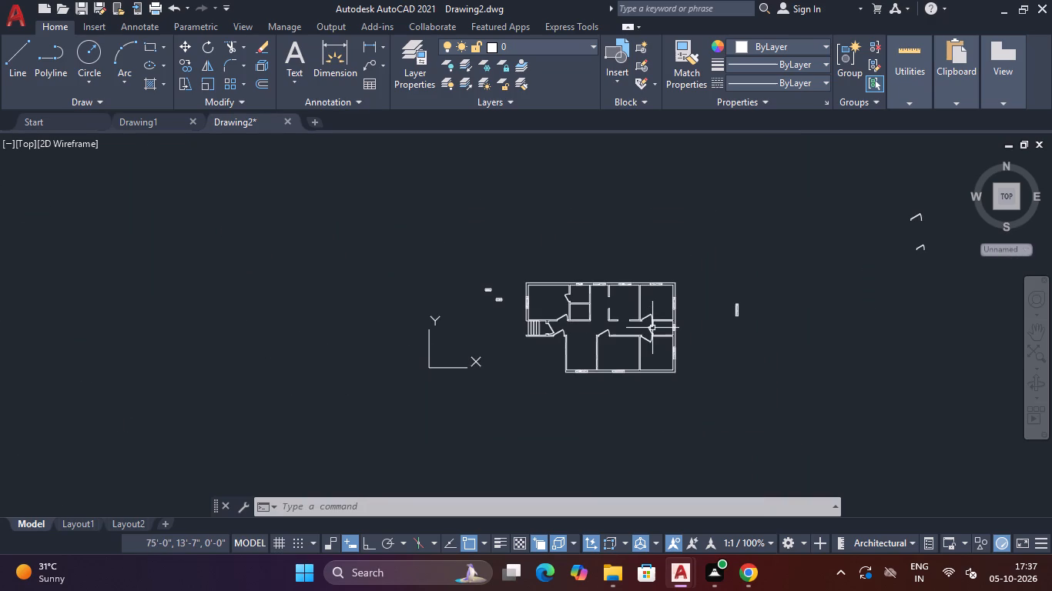
scroll(653, 328, down, 1)
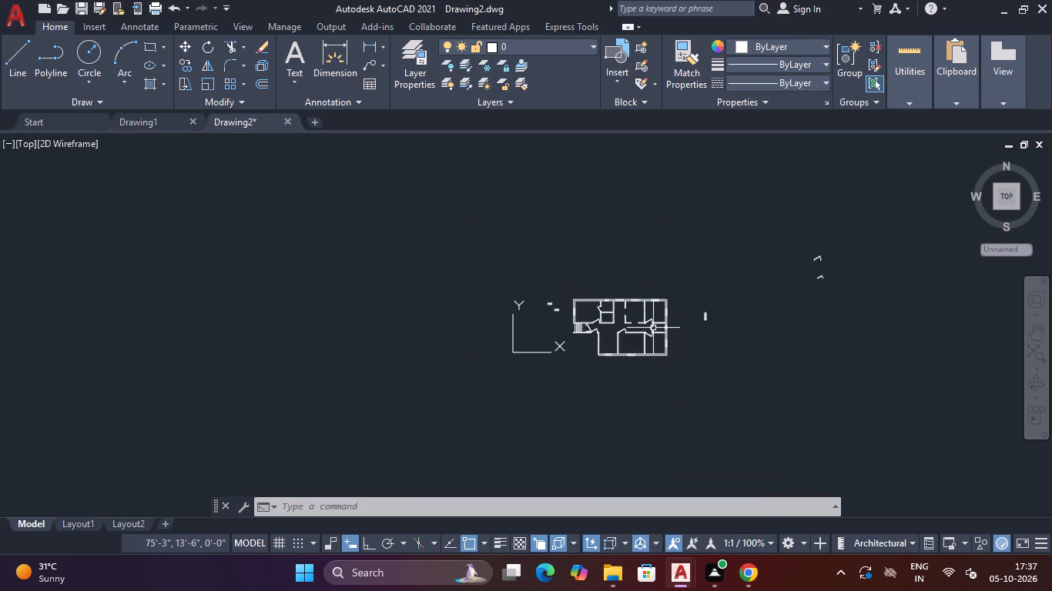
scroll(653, 328, up, 9)
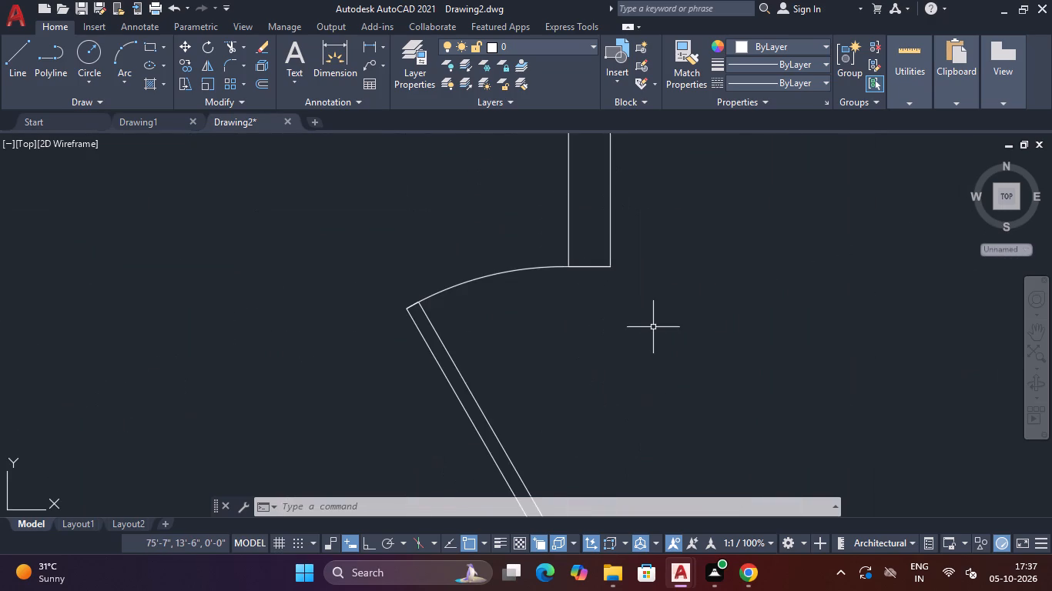
scroll(655, 326, up, 7)
scroll(655, 326, down, 4)
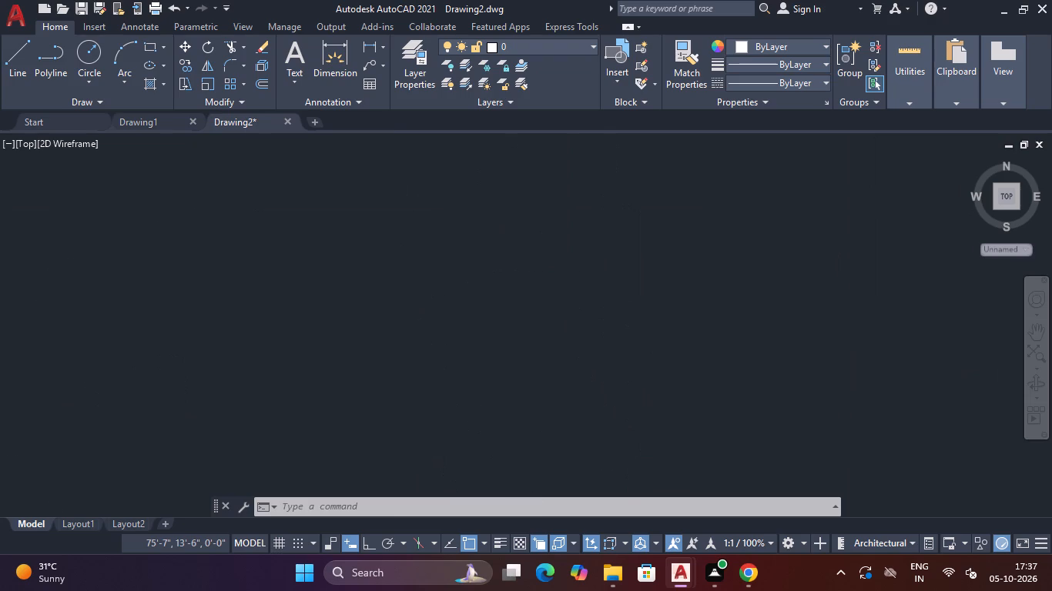
scroll(655, 326, down, 10)
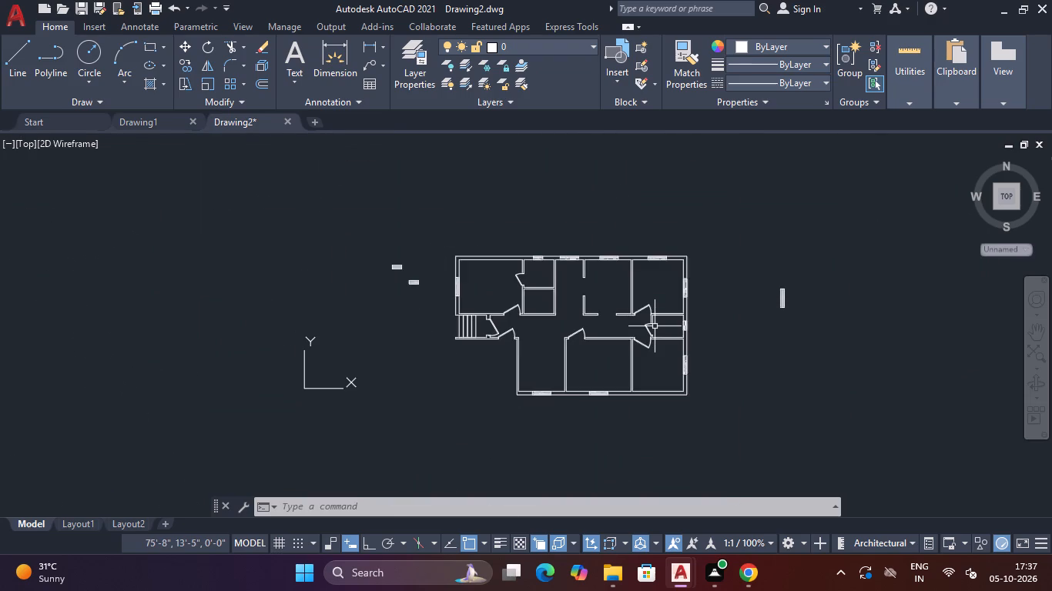
scroll(655, 326, up, 1)
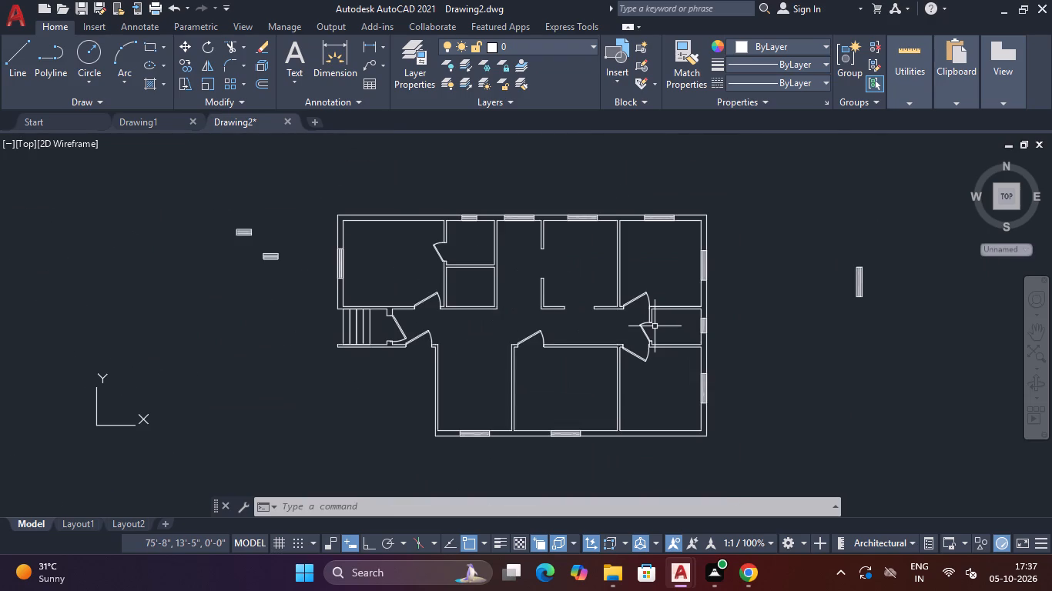
middle_drag(655, 326, 709, 328)
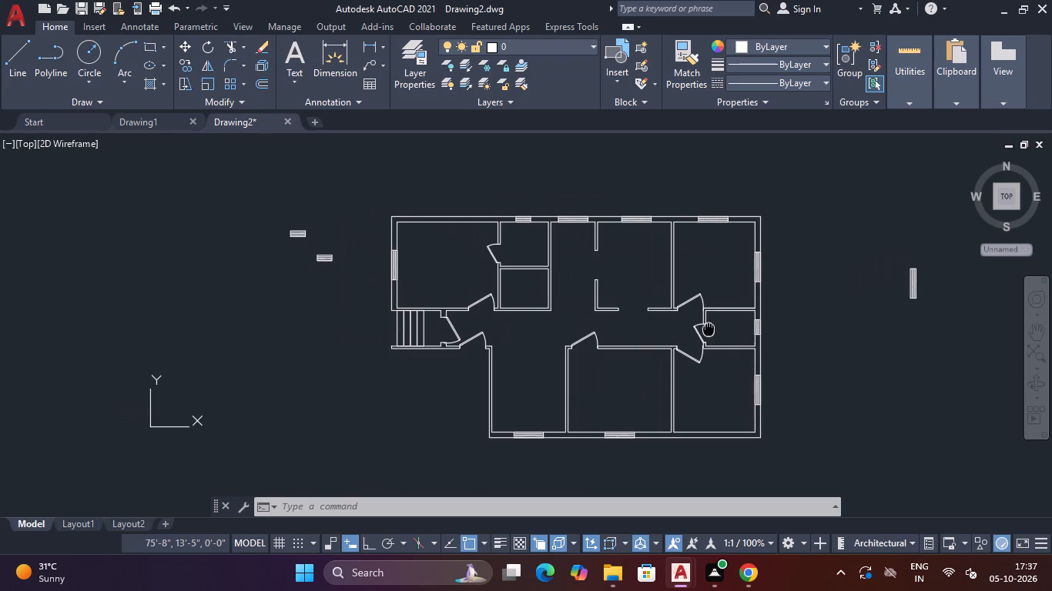
middle_drag(709, 328, 736, 342)
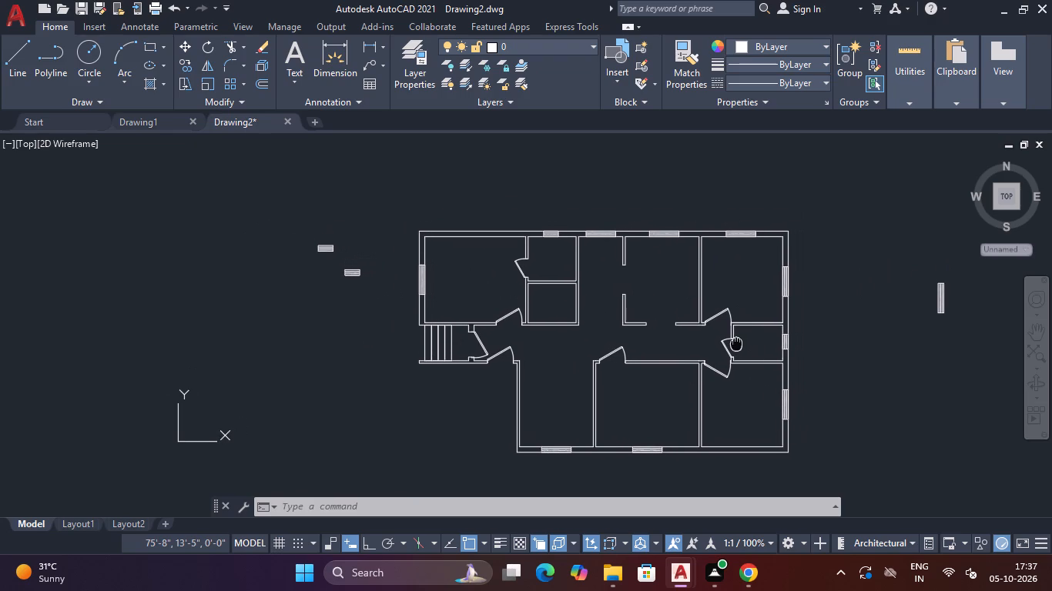
middle_drag(736, 342, 736, 328)
Inspect the door openings and partition joints around the small room between the northeast and southeast rooms.
scroll(766, 289, up, 1)
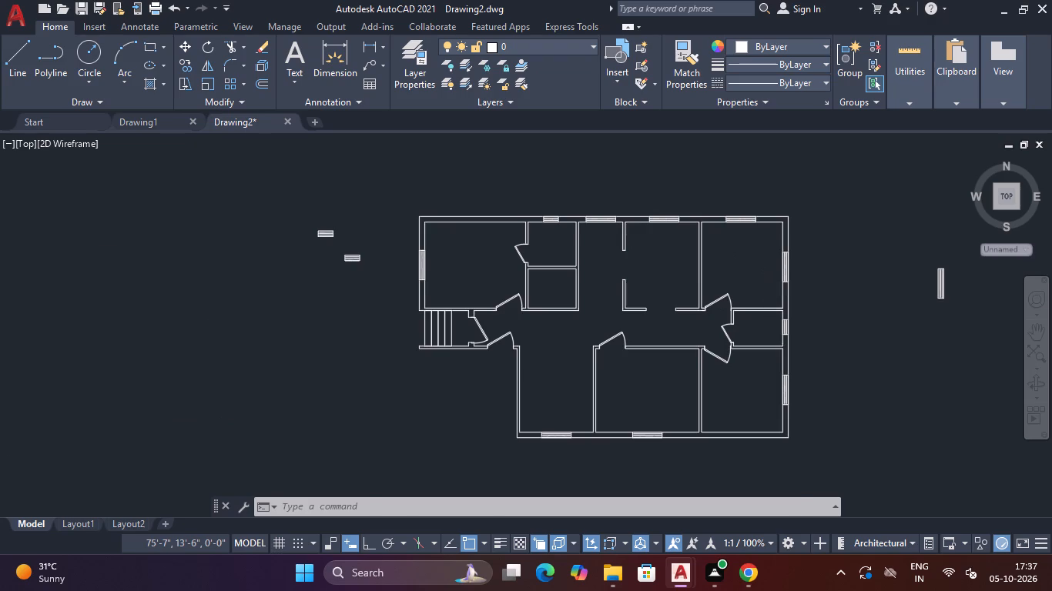
scroll(766, 292, up, 1)
scroll(766, 292, down, 1)
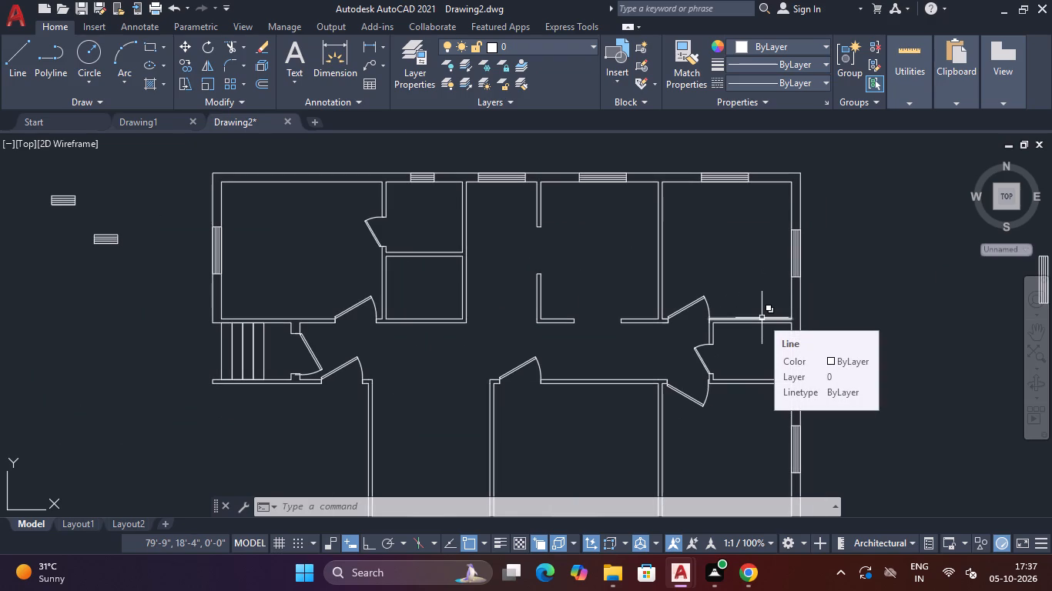
scroll(753, 332, up, 3)
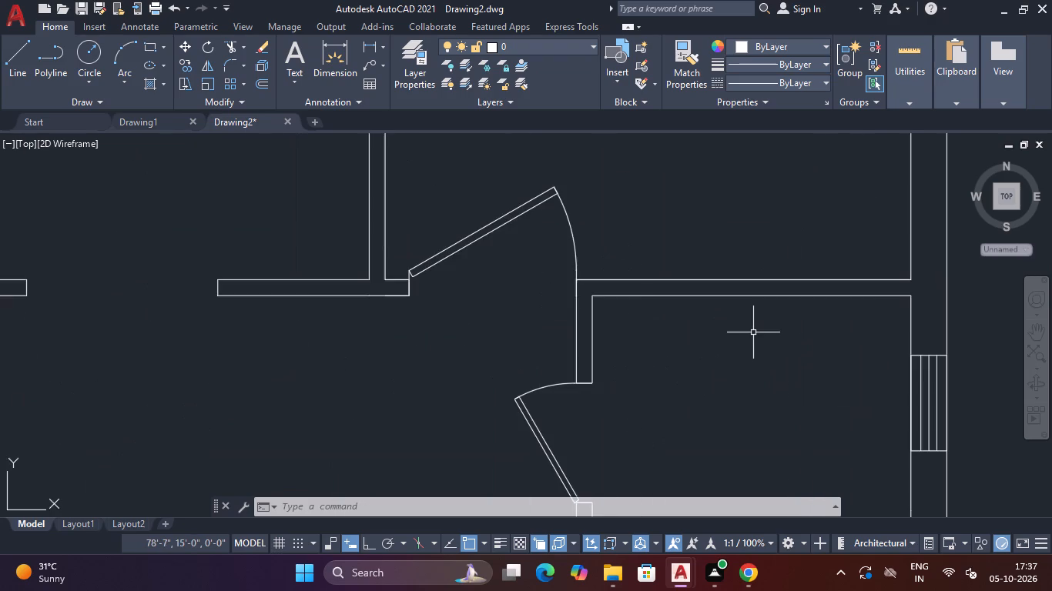
scroll(753, 332, down, 3)
scroll(753, 332, up, 2)
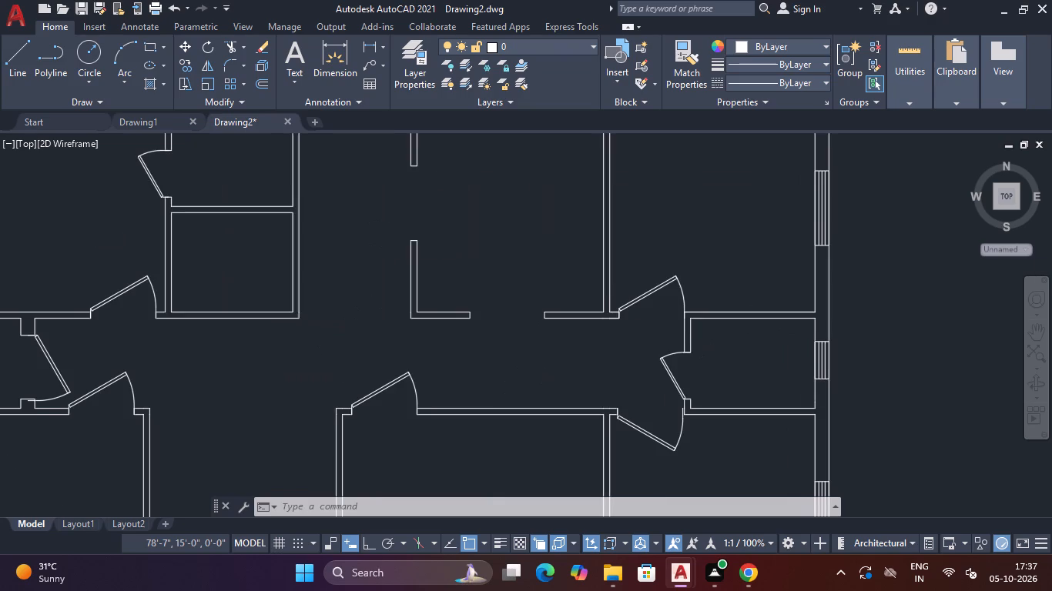
scroll(753, 332, down, 2)
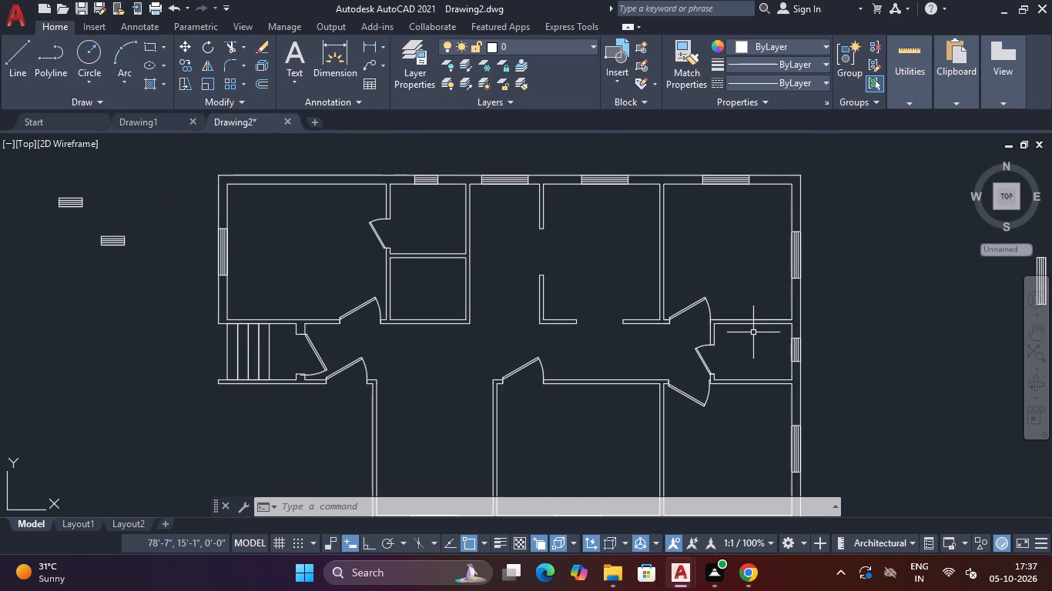
scroll(753, 332, down, 1)
scroll(753, 332, up, 2)
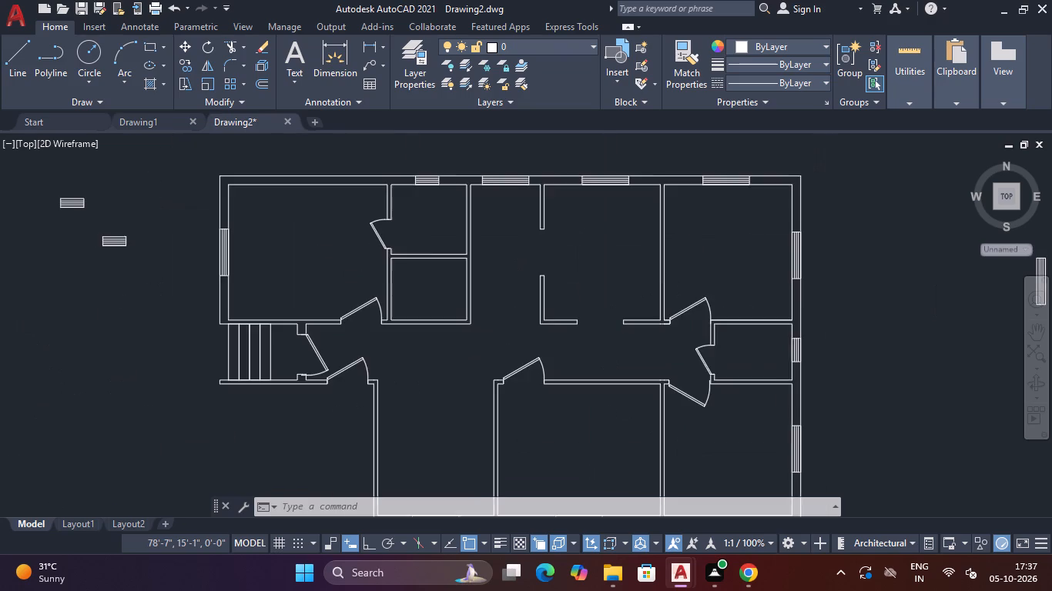
middle_drag(753, 332, 777, 336)
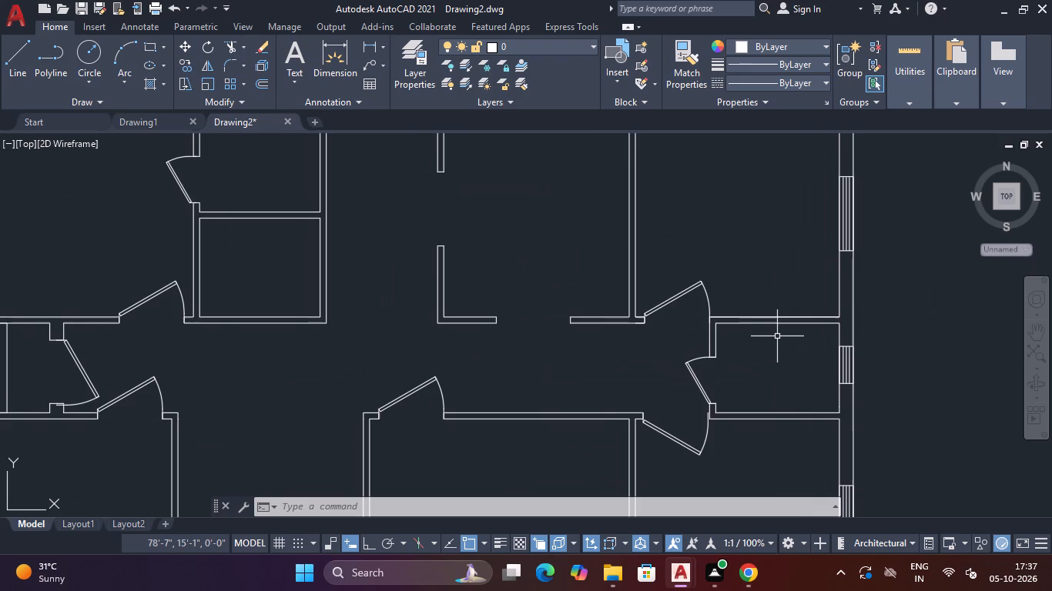
scroll(777, 336, up, 3)
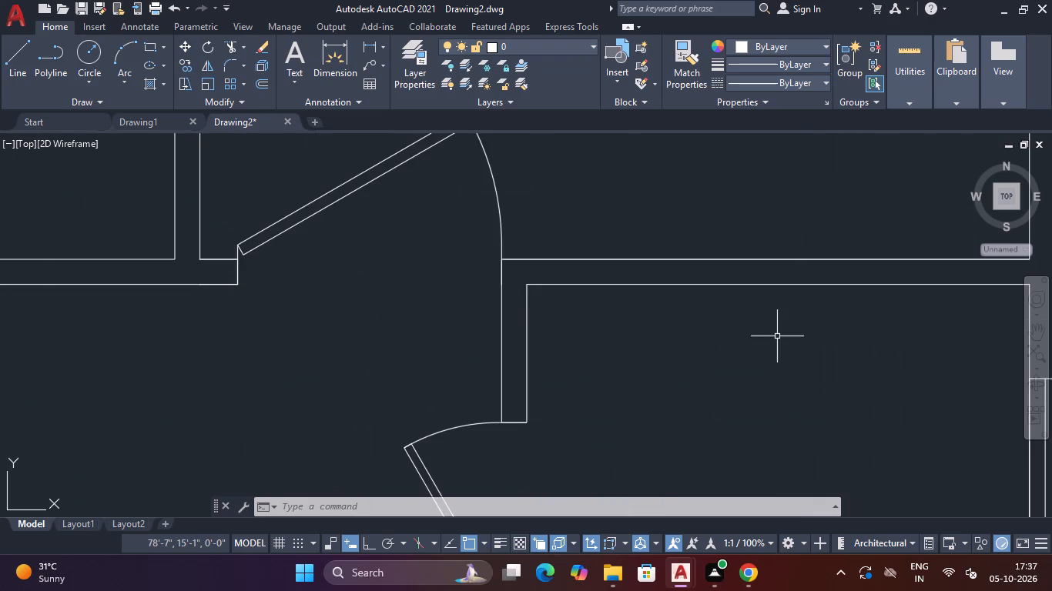
scroll(777, 336, down, 4)
scroll(777, 336, up, 1)
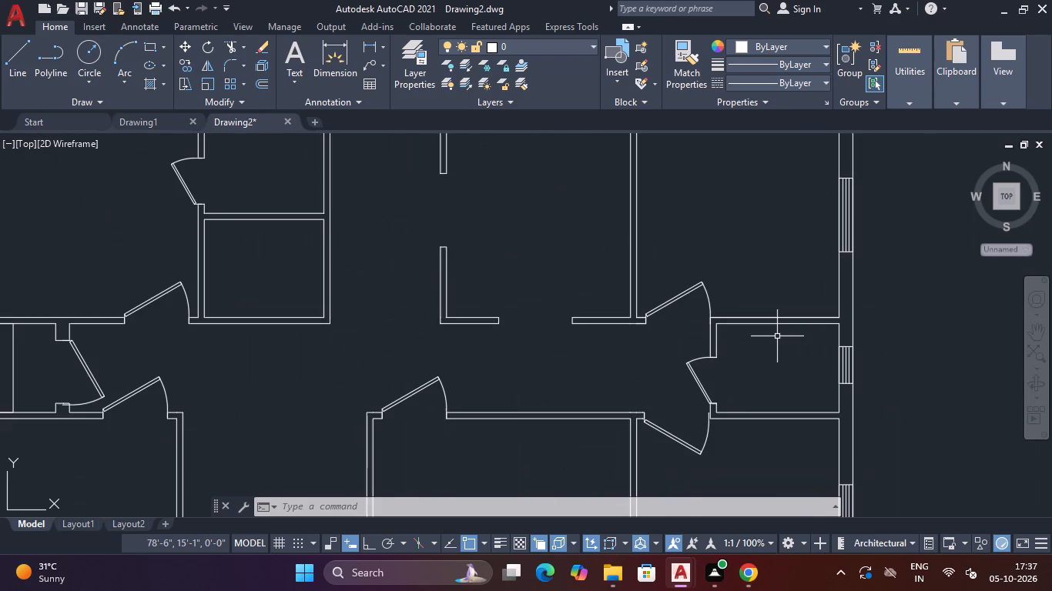
scroll(777, 336, up, 2)
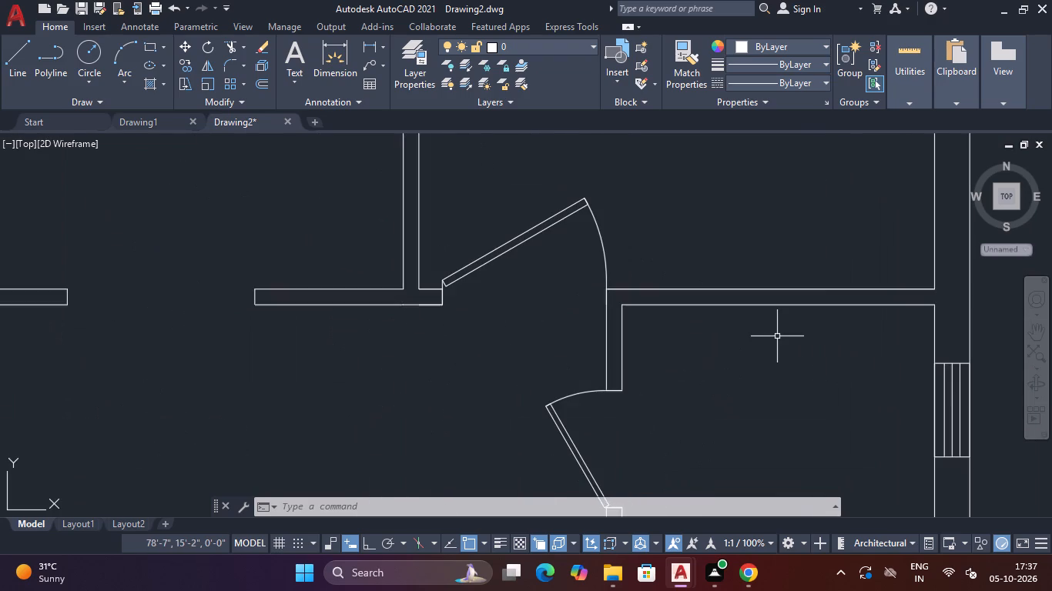
scroll(777, 336, up, 2)
scroll(777, 336, down, 2)
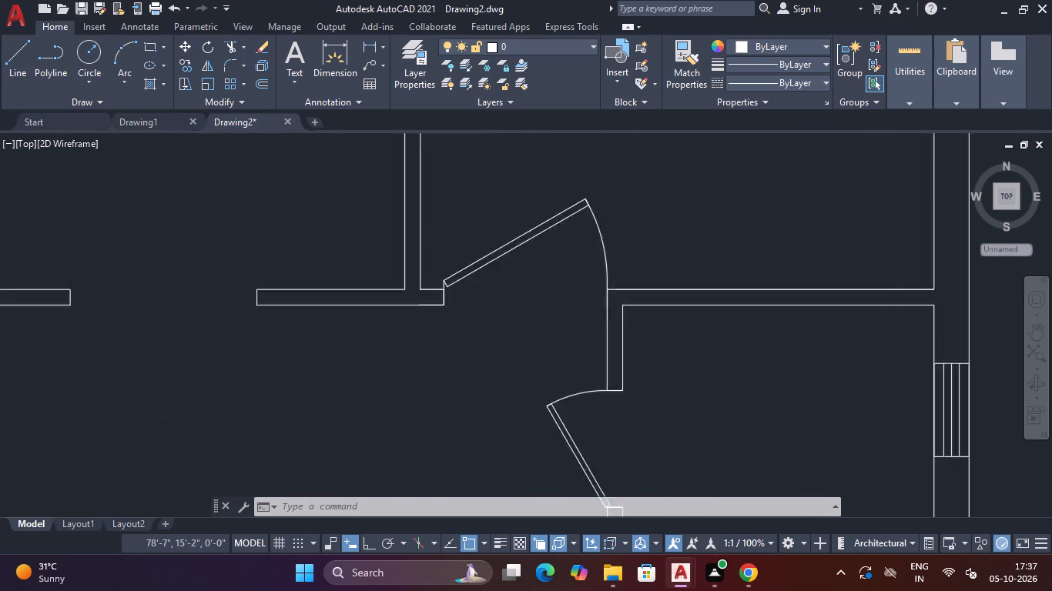
scroll(777, 336, down, 3)
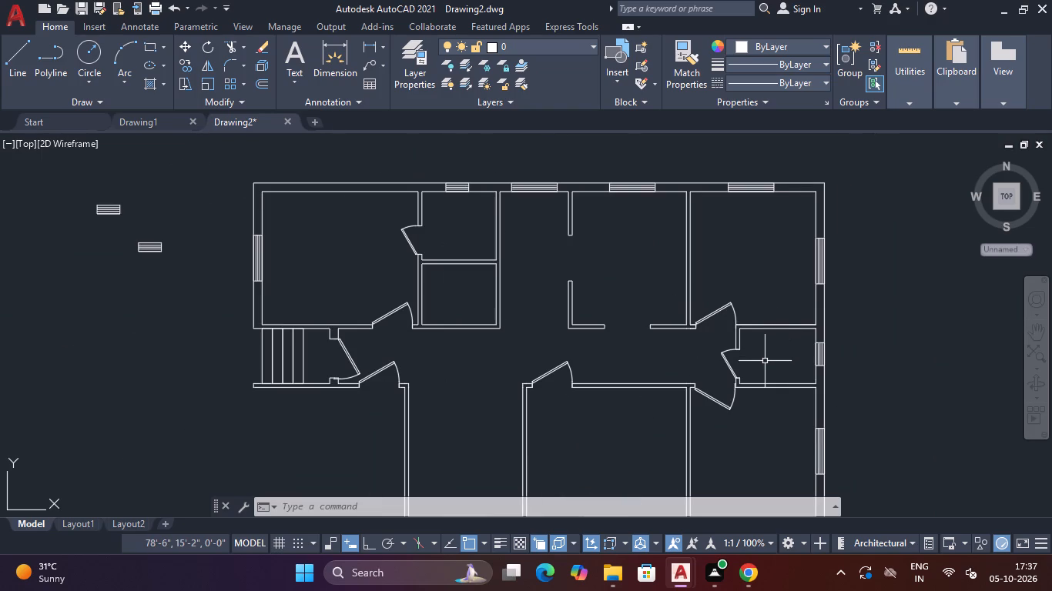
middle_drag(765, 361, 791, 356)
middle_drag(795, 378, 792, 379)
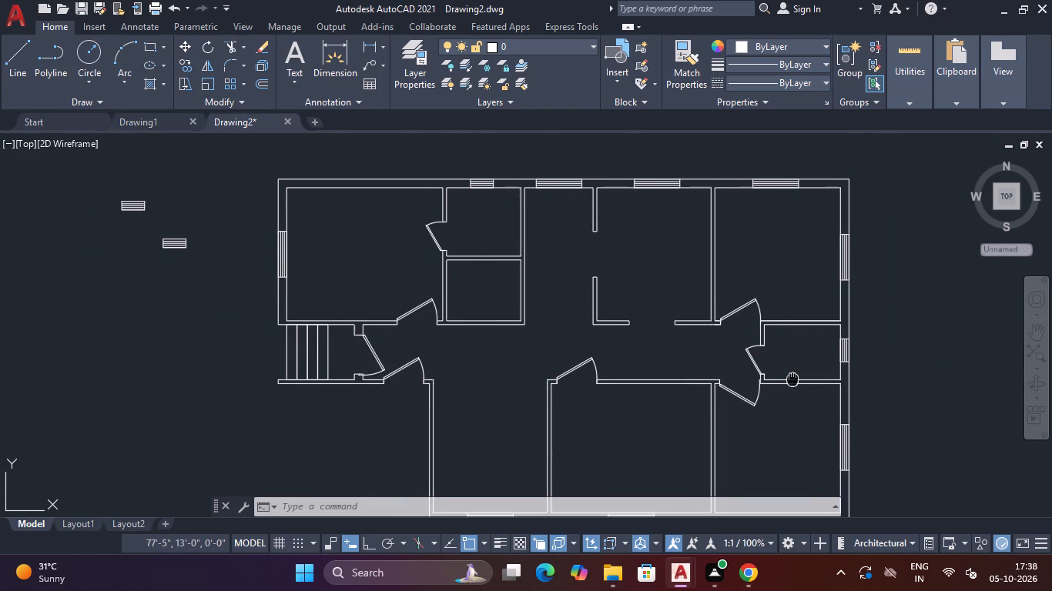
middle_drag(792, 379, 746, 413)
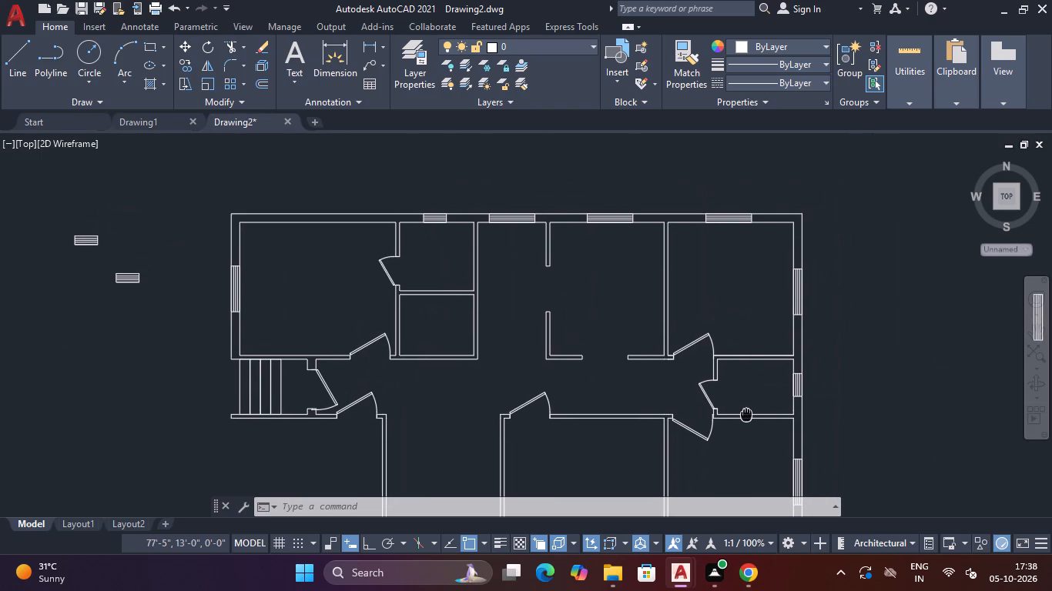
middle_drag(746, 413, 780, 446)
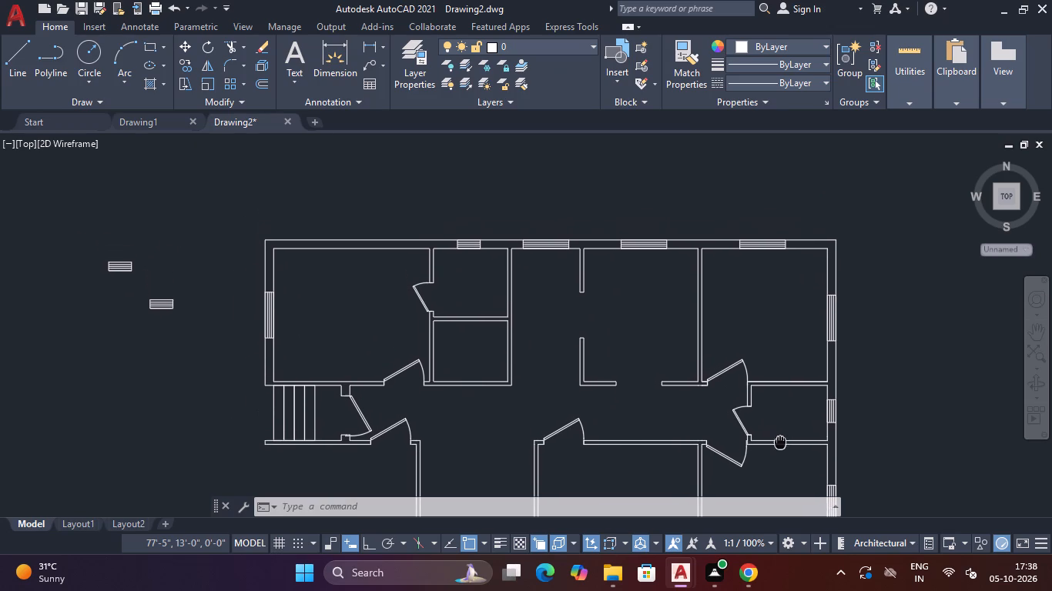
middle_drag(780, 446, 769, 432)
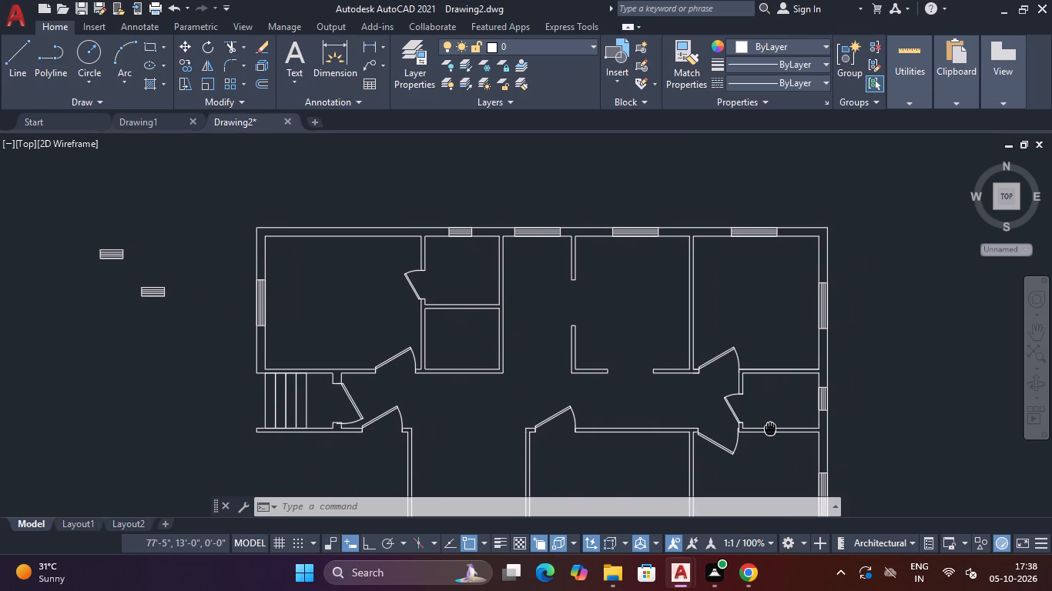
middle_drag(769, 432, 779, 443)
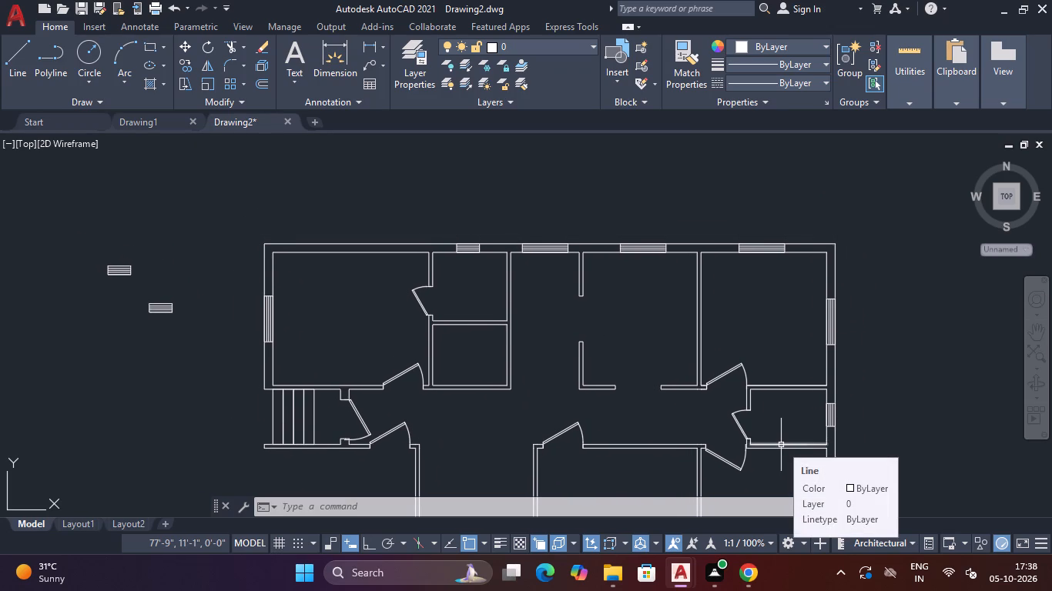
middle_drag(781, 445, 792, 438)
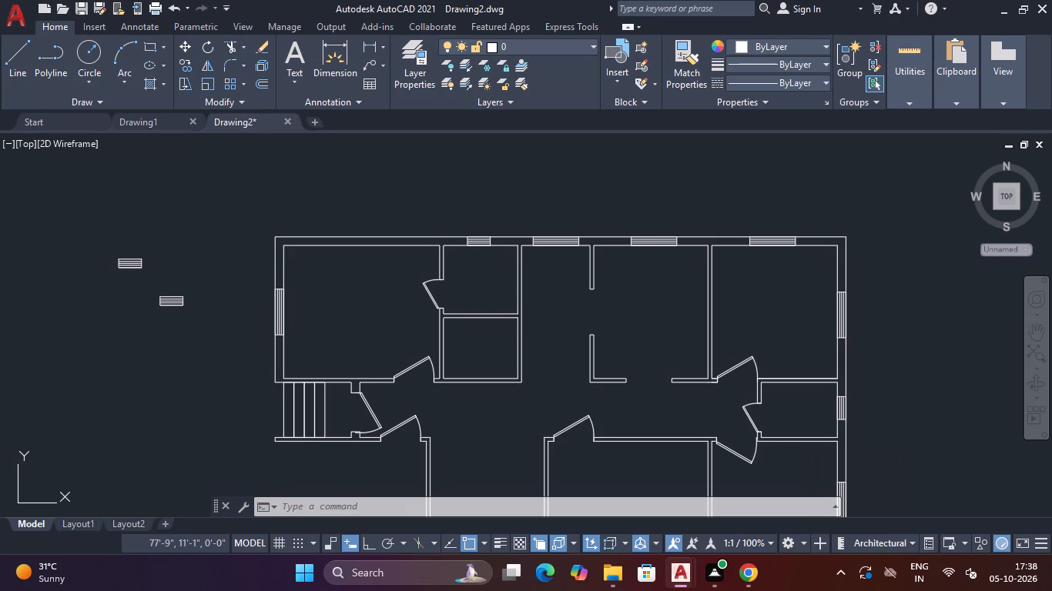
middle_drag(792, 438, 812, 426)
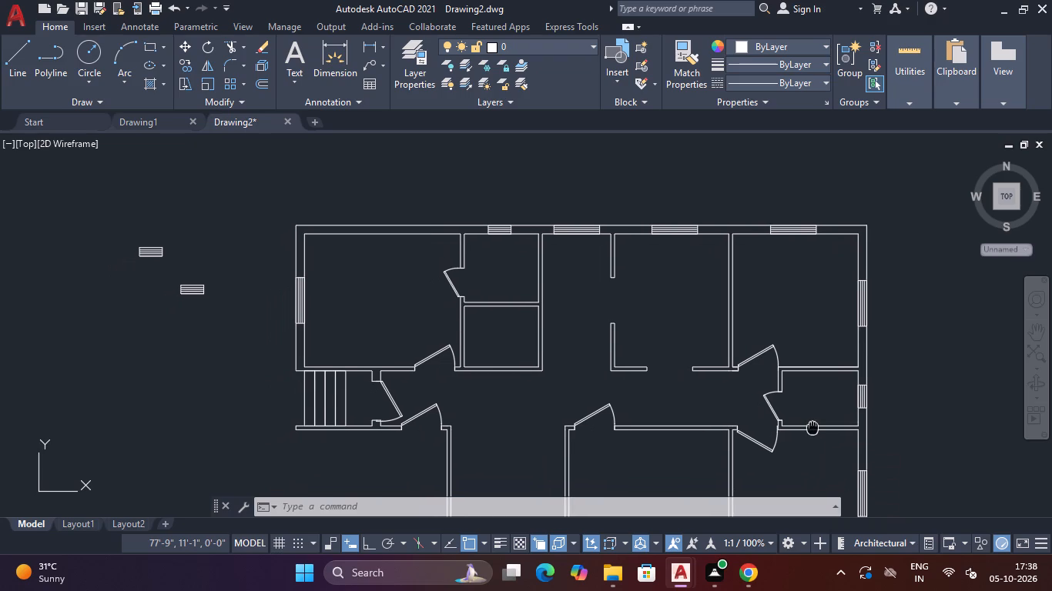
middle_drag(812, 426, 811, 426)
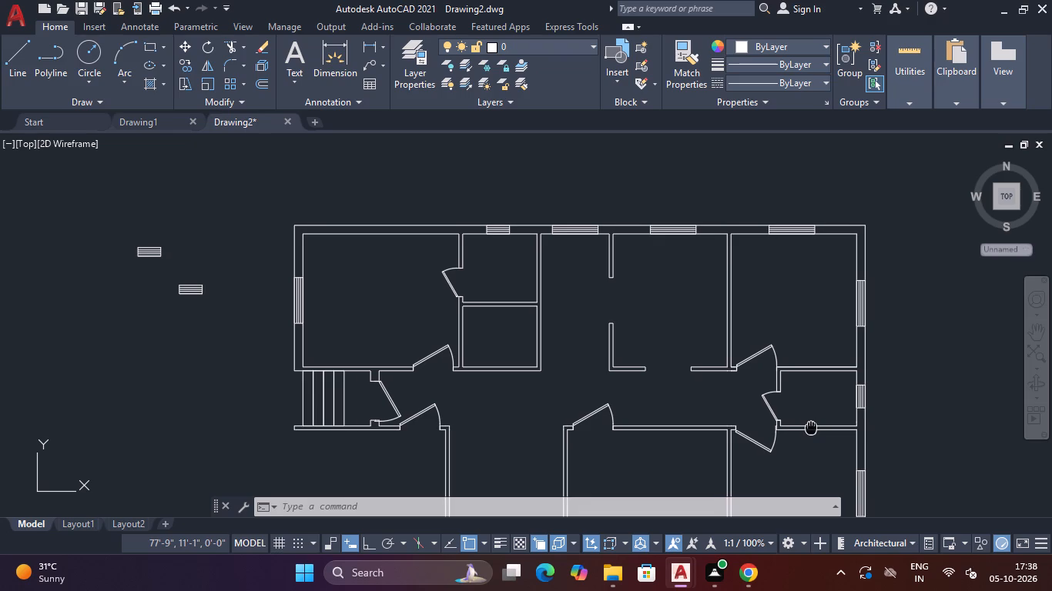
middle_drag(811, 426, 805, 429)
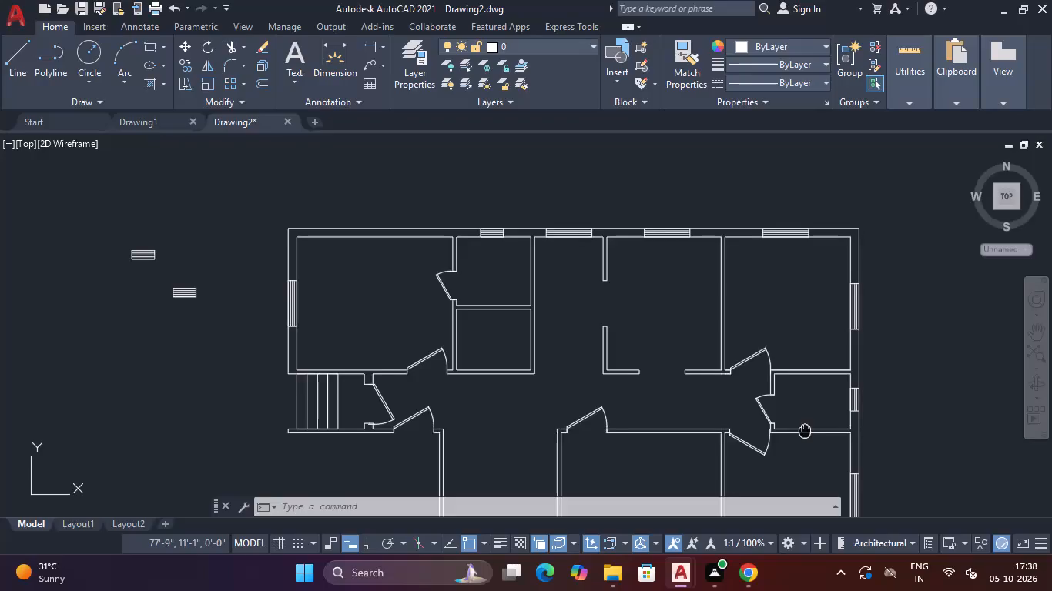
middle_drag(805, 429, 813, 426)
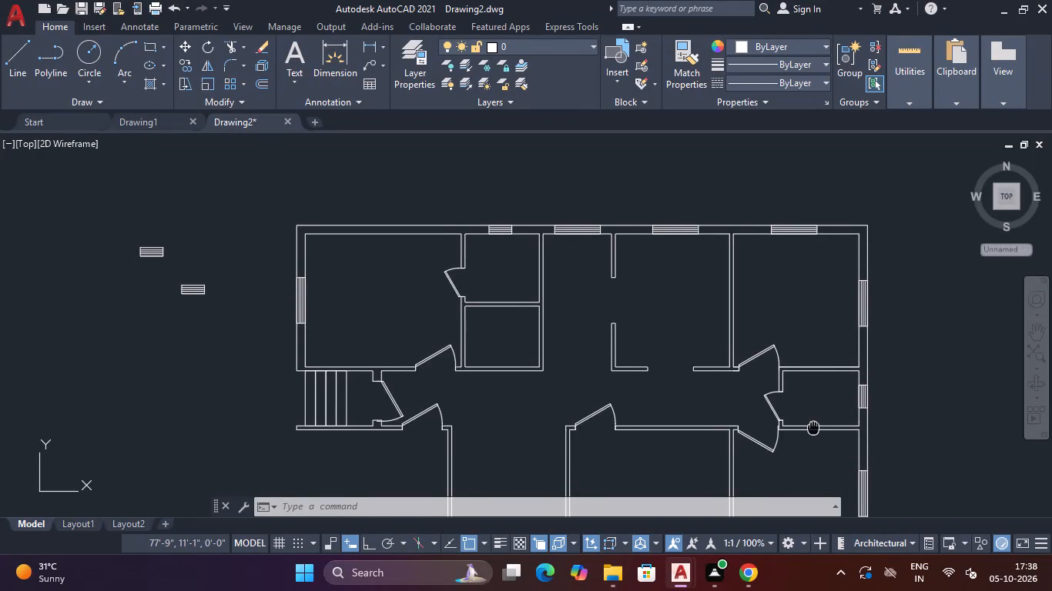
Review the whole floor plan, checking the room layout, door openings and the windows along the outer walls.
middle_drag(813, 426, 834, 402)
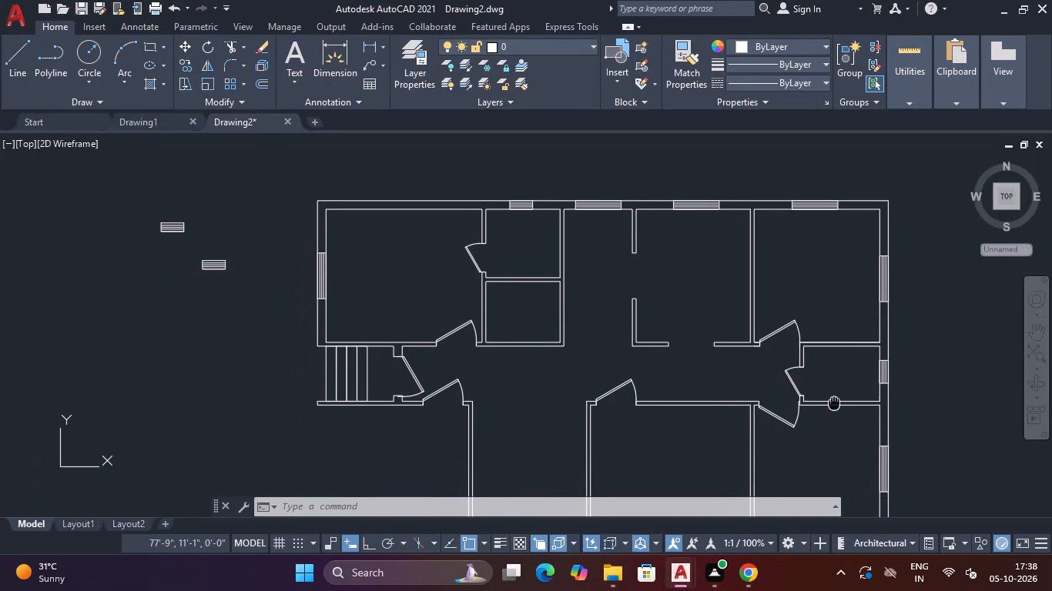
middle_drag(834, 402, 819, 404)
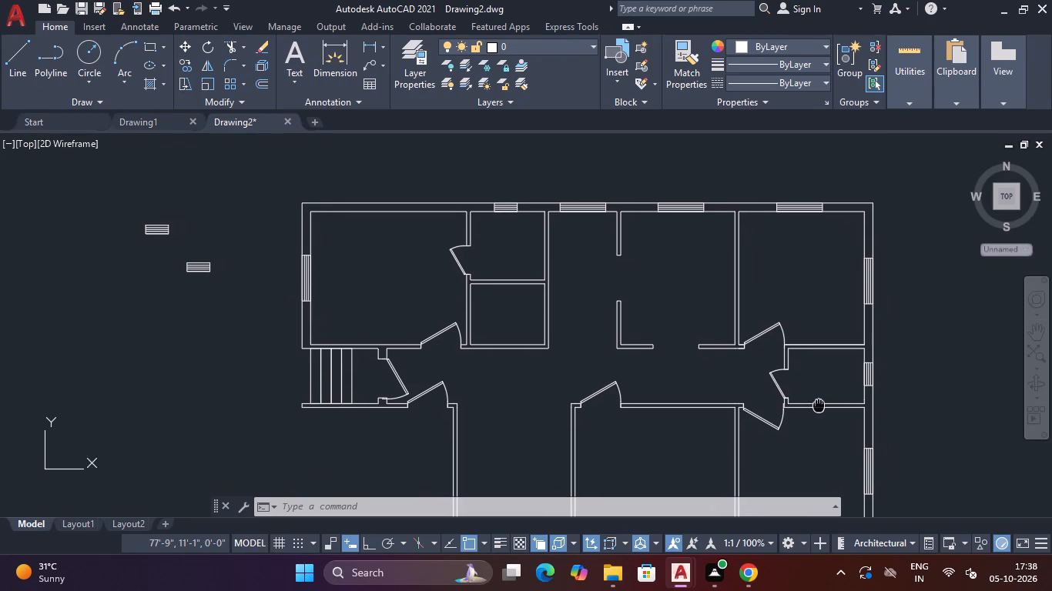
middle_drag(819, 404, 801, 356)
scroll(802, 356, down, 1)
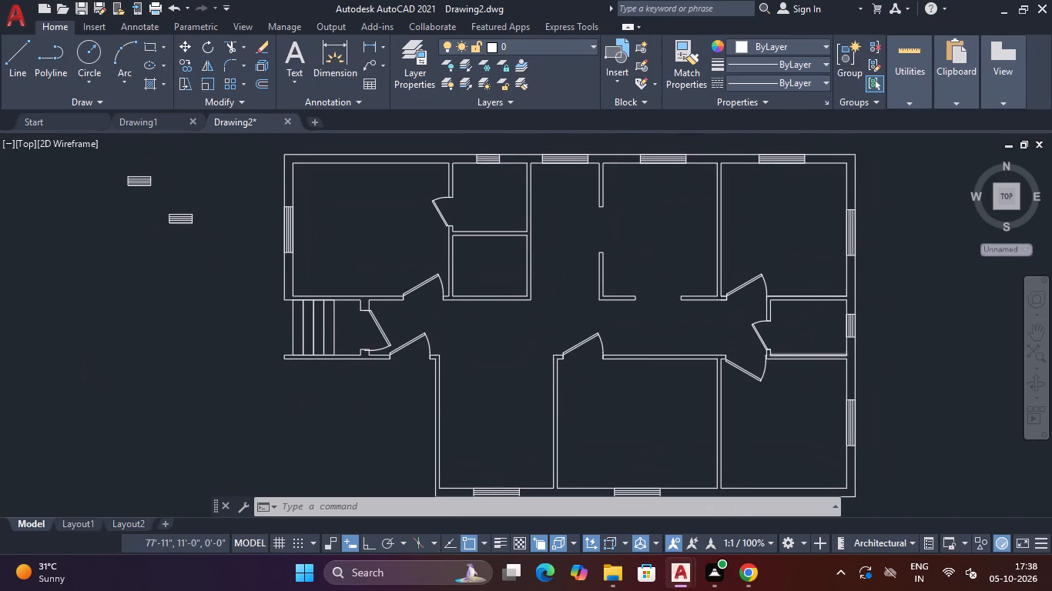
scroll(823, 359, up, 1)
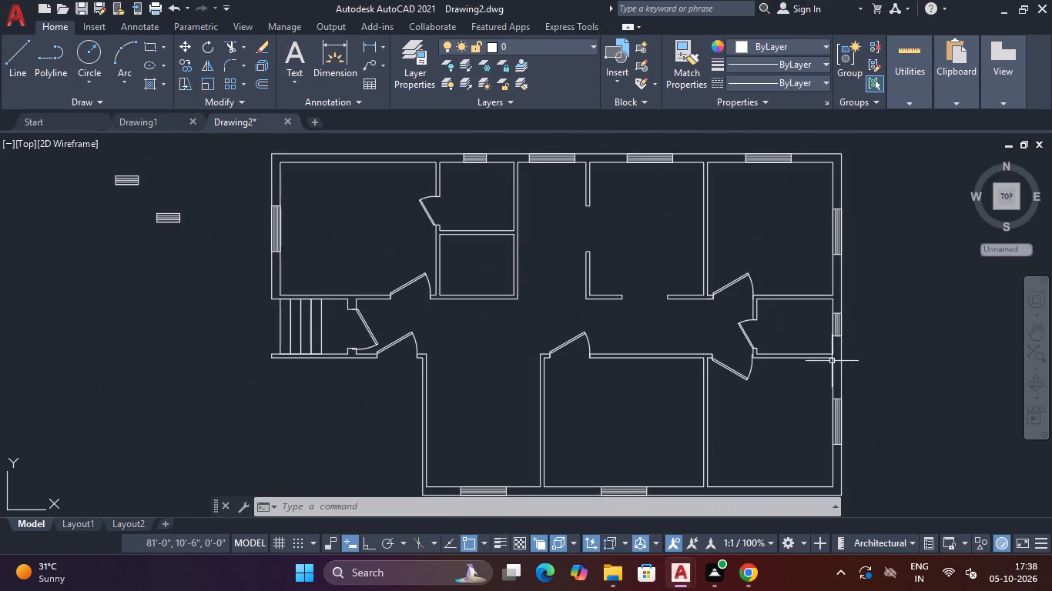
scroll(825, 380, down, 1)
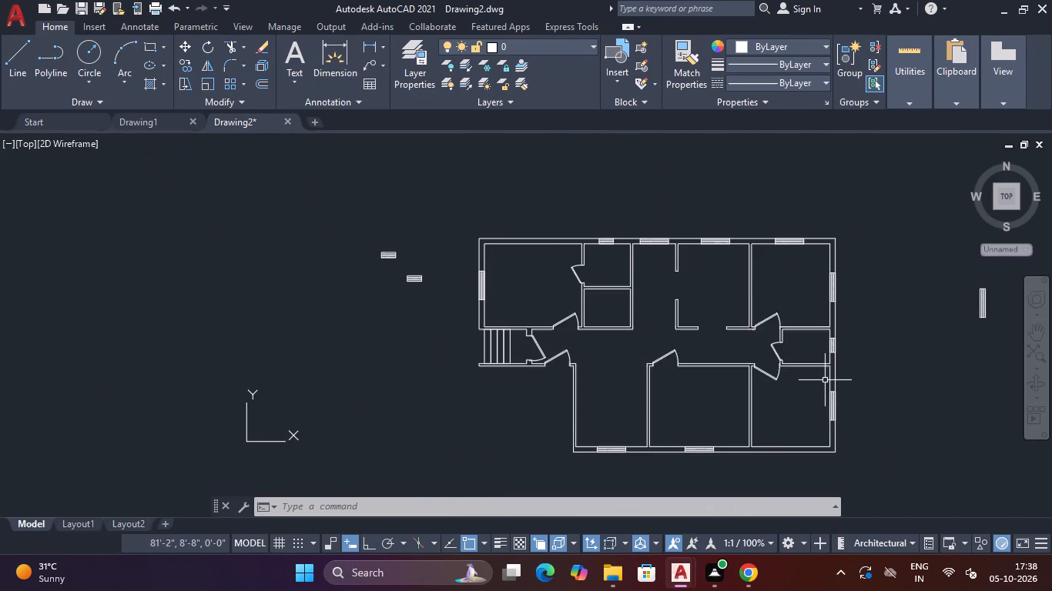
scroll(825, 380, up, 1)
middle_drag(777, 391, 779, 377)
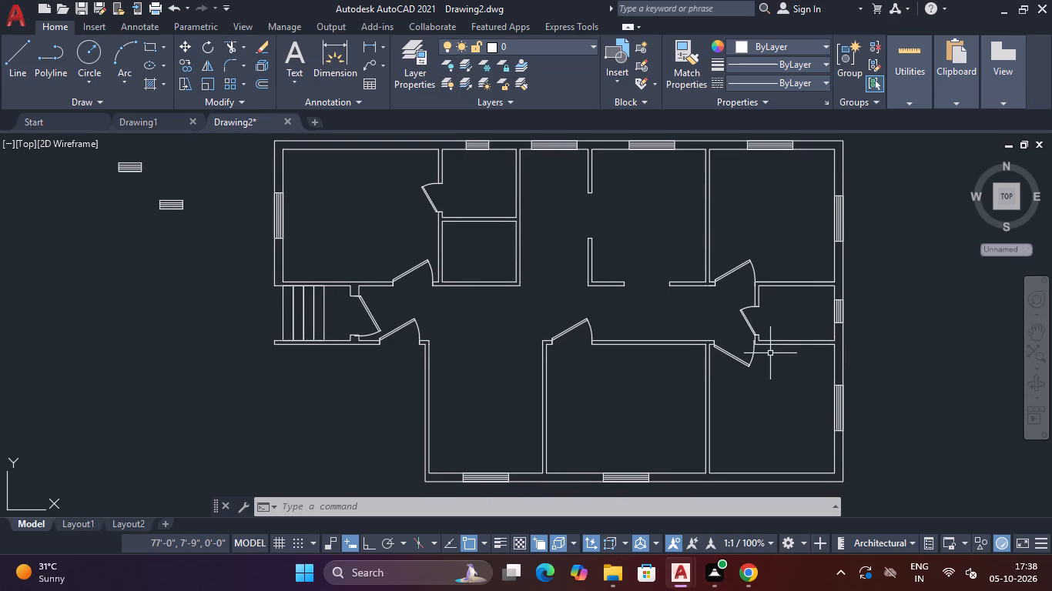
scroll(769, 353, down, 1)
scroll(766, 354, up, 2)
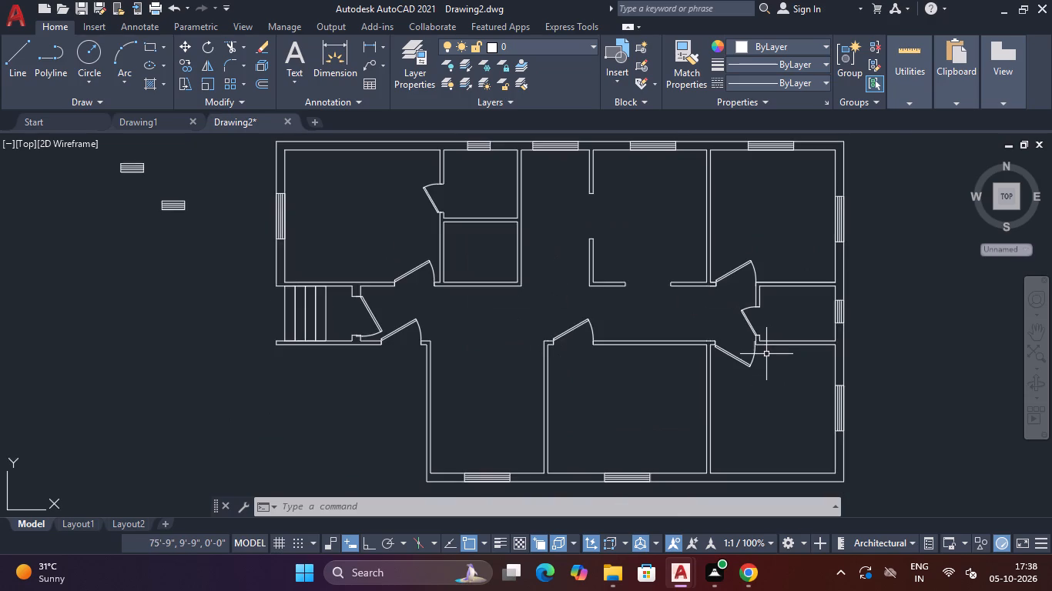
scroll(766, 354, down, 1)
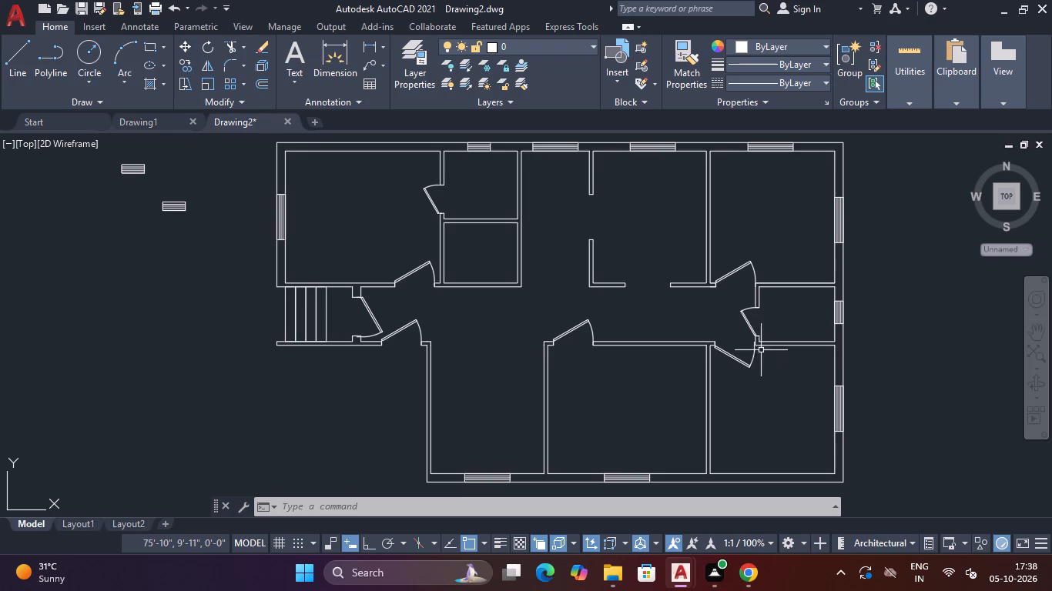
scroll(759, 319, down, 1)
scroll(739, 327, up, 1)
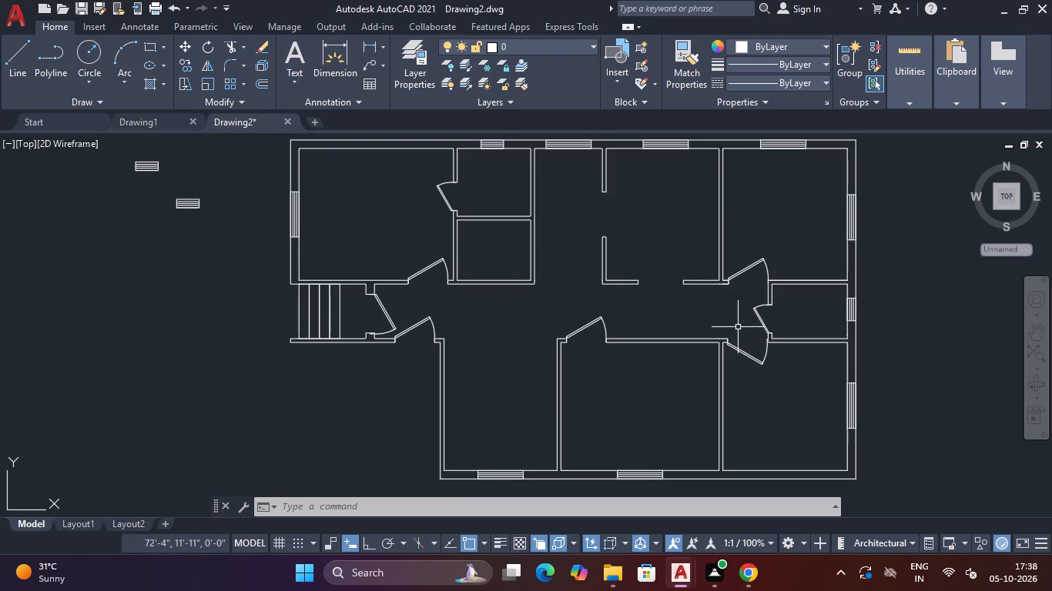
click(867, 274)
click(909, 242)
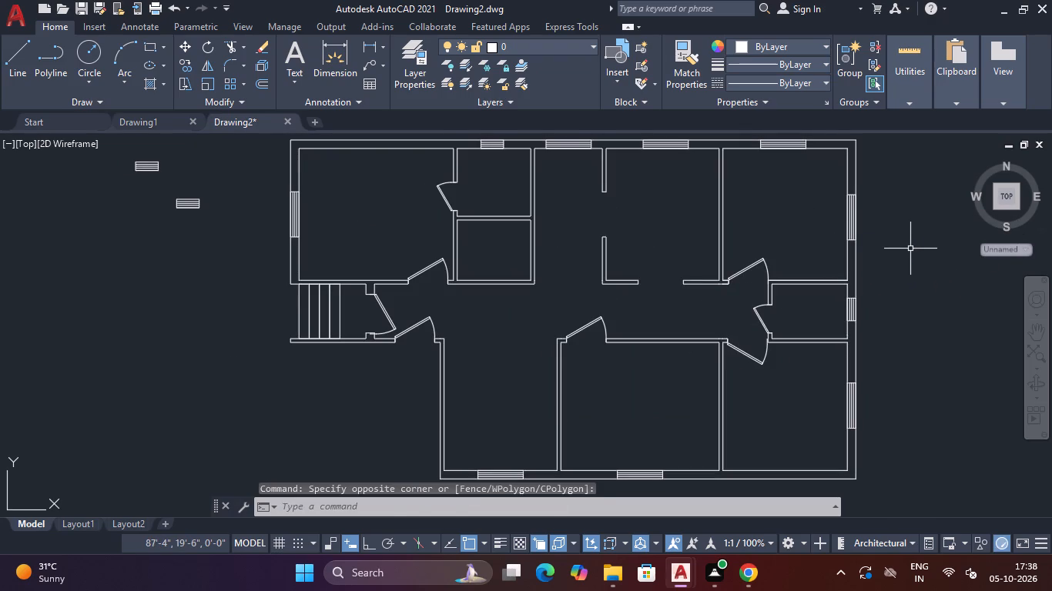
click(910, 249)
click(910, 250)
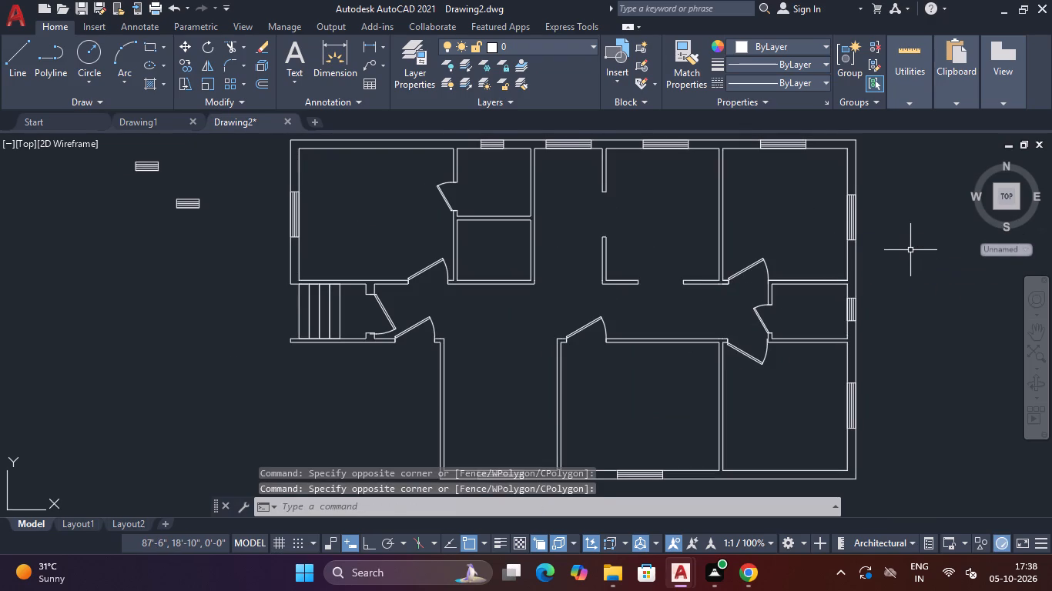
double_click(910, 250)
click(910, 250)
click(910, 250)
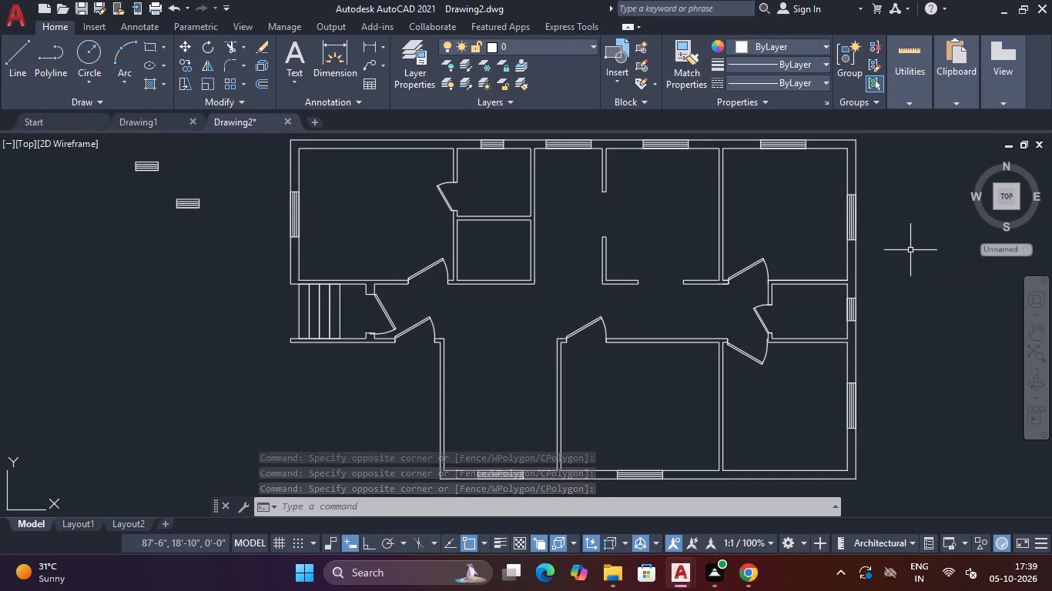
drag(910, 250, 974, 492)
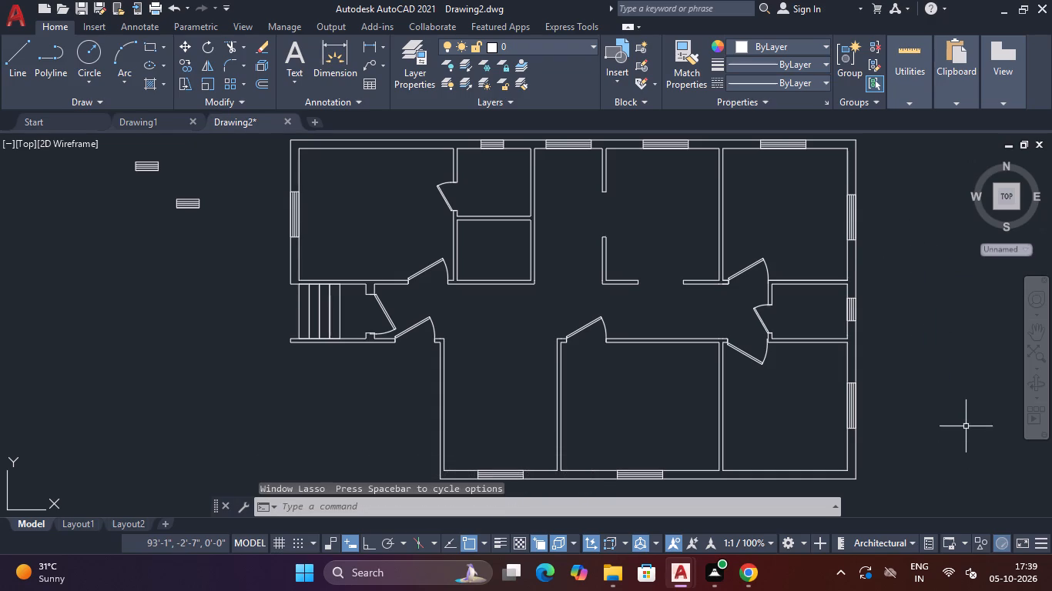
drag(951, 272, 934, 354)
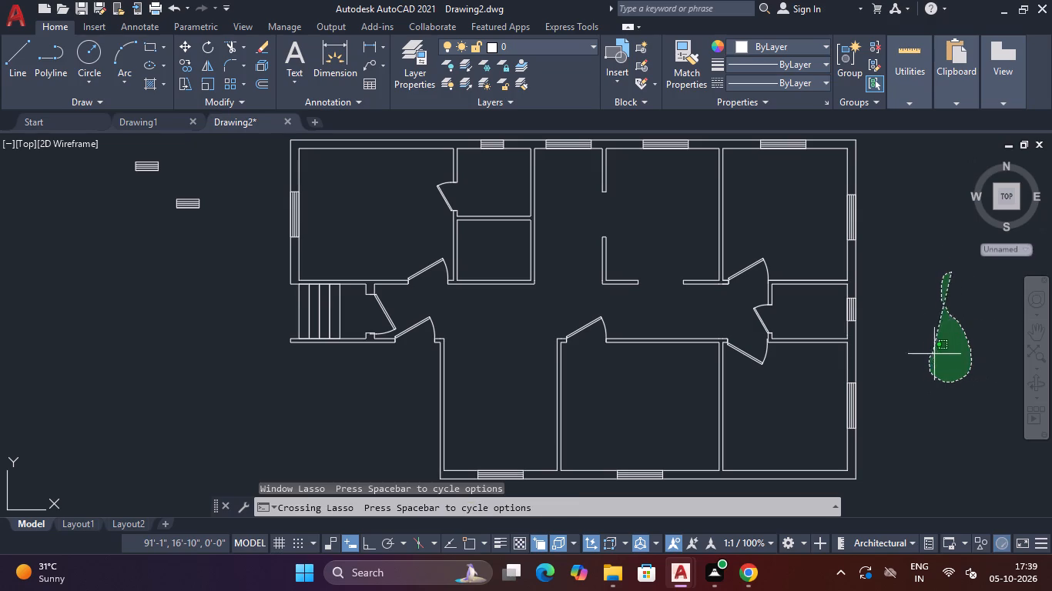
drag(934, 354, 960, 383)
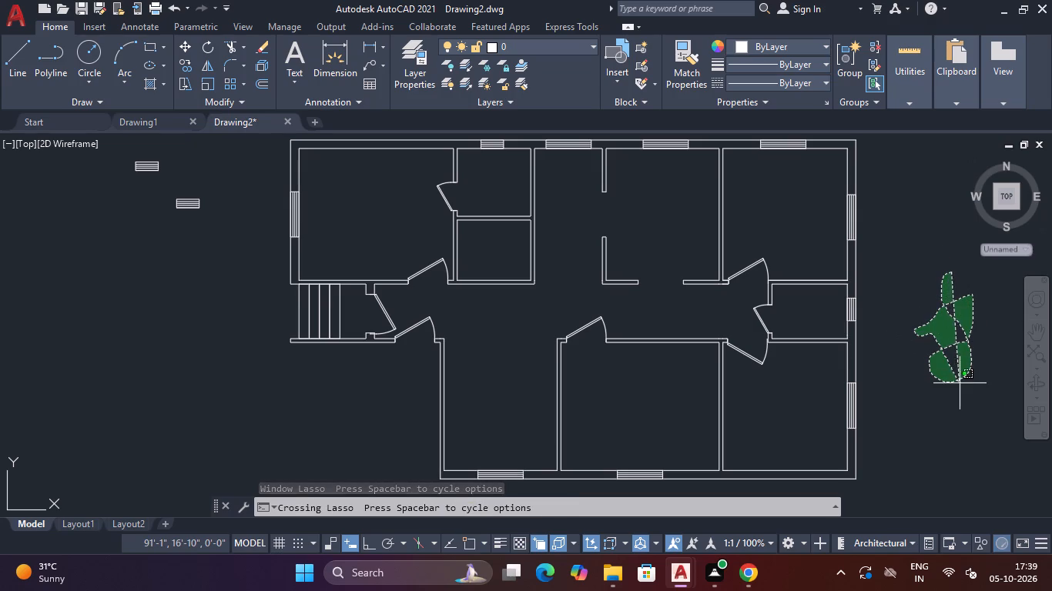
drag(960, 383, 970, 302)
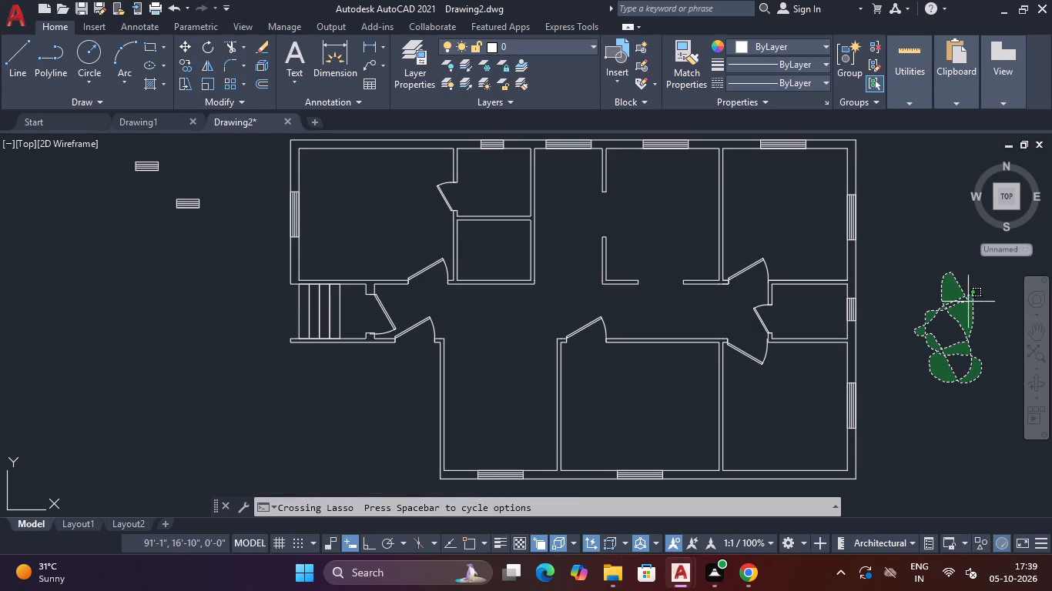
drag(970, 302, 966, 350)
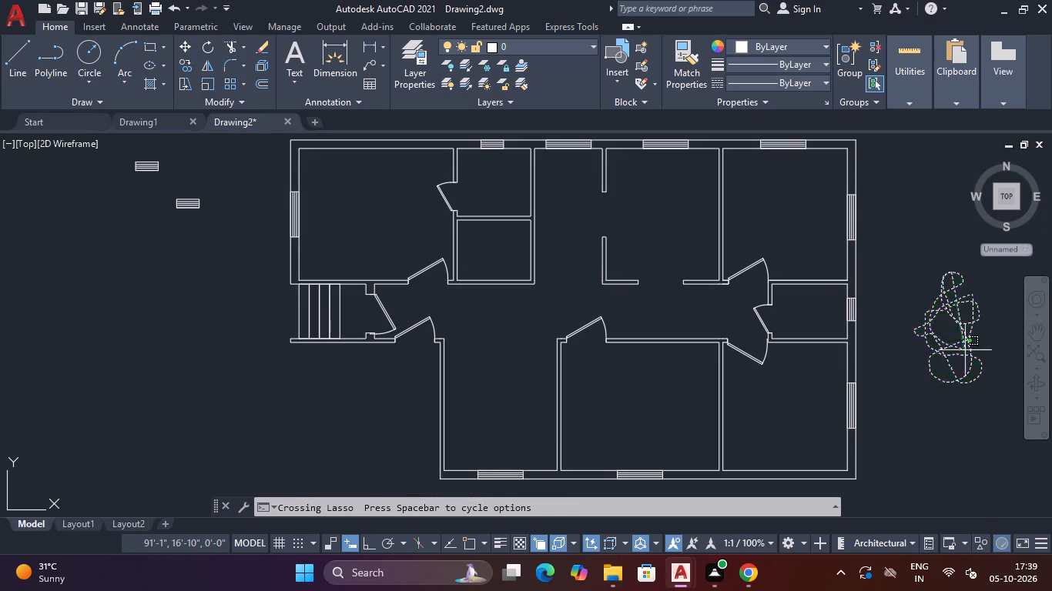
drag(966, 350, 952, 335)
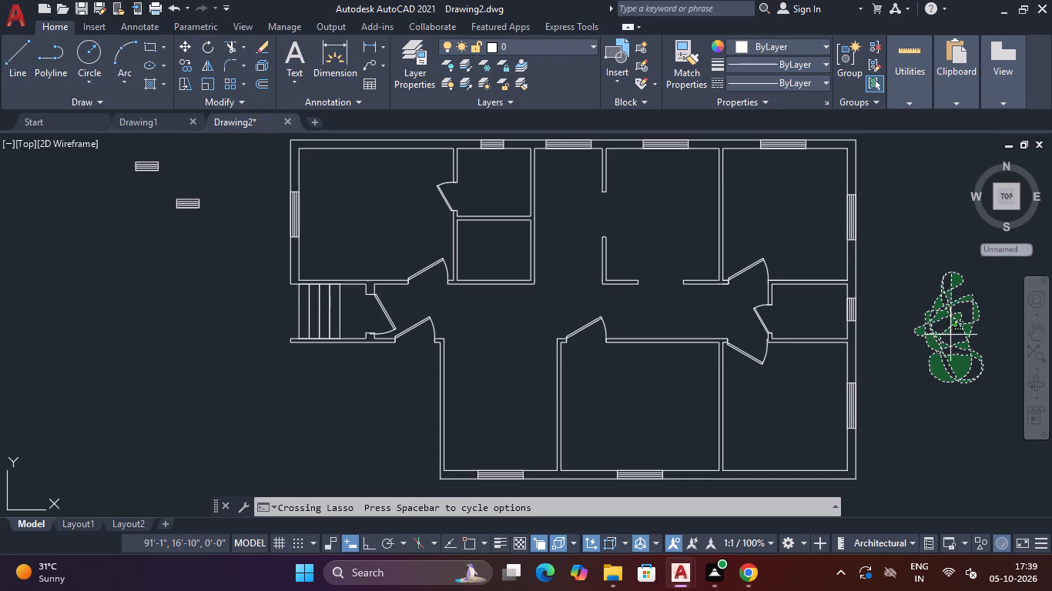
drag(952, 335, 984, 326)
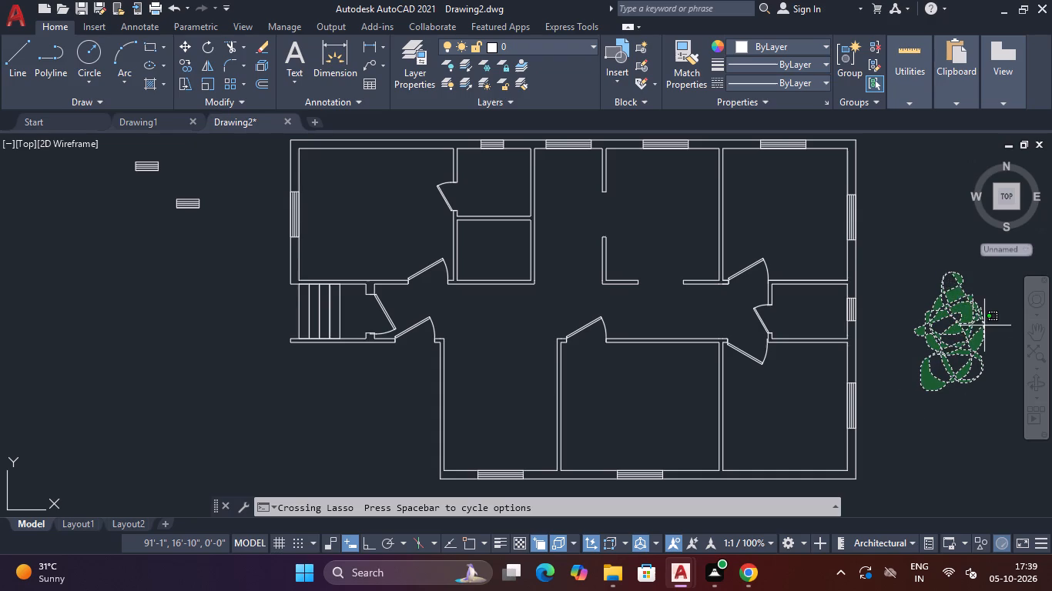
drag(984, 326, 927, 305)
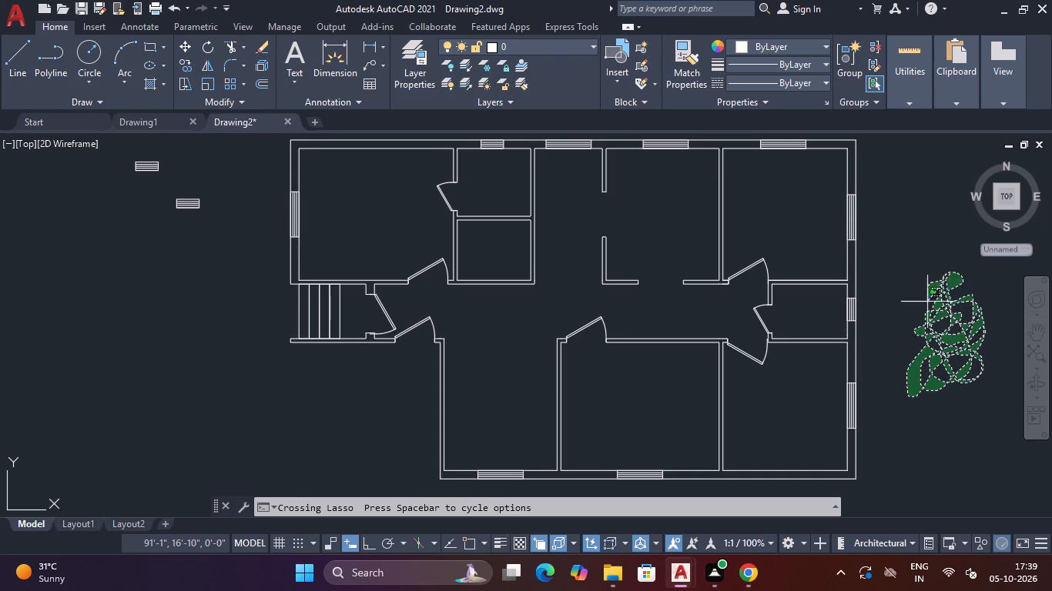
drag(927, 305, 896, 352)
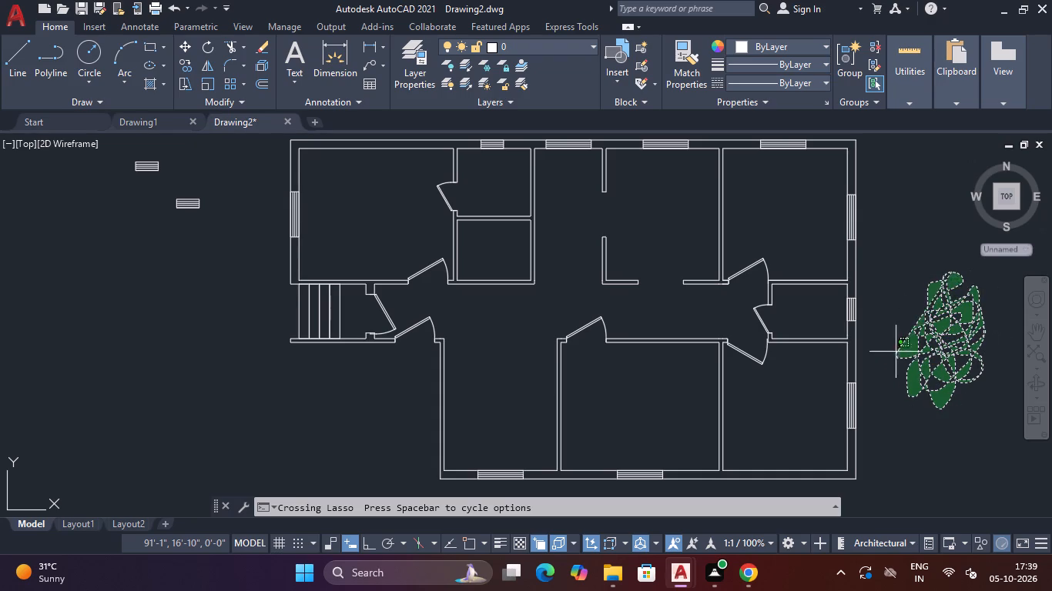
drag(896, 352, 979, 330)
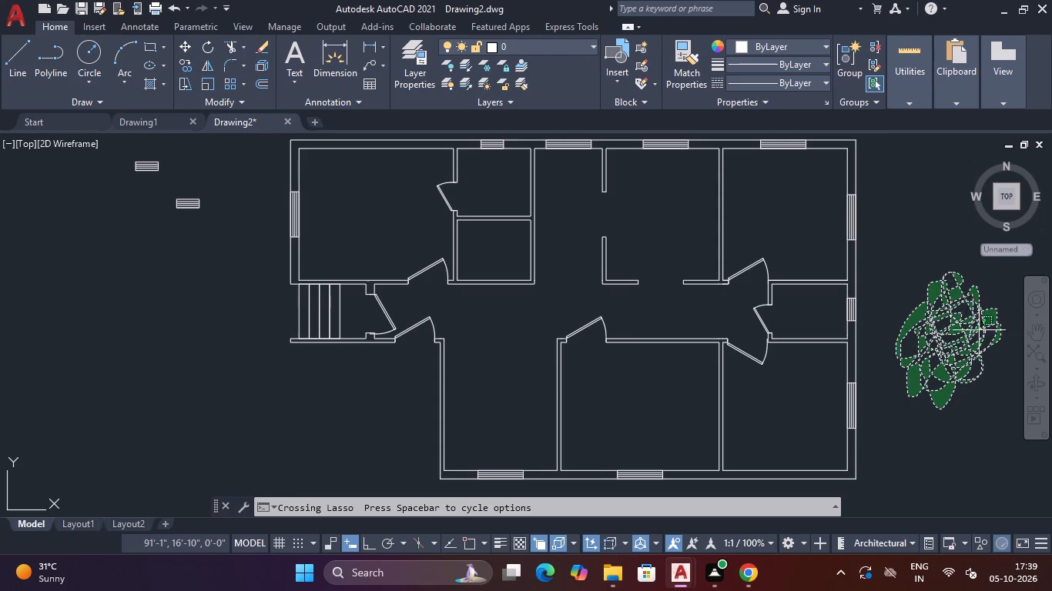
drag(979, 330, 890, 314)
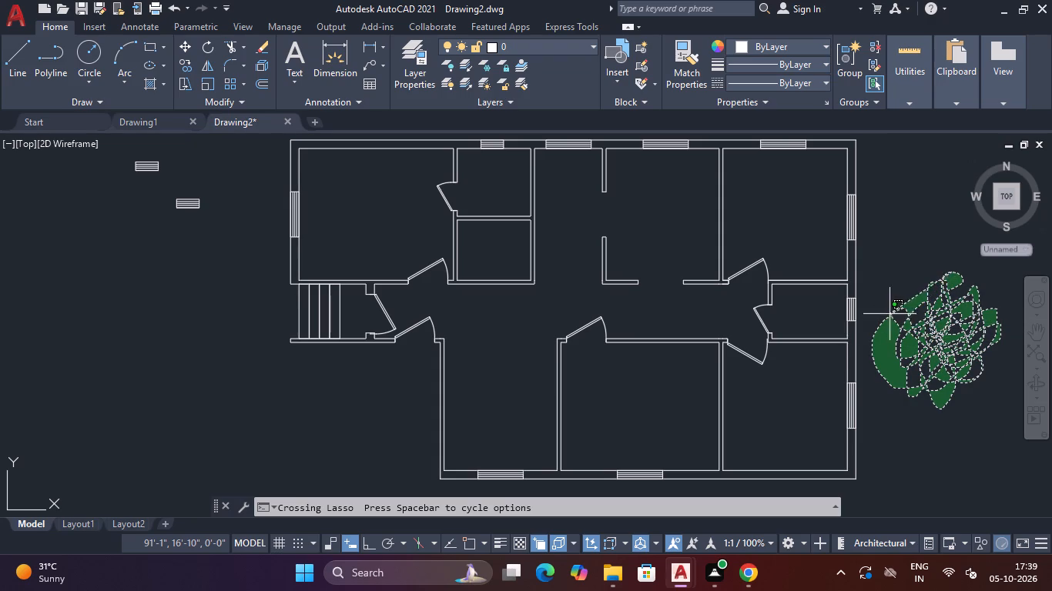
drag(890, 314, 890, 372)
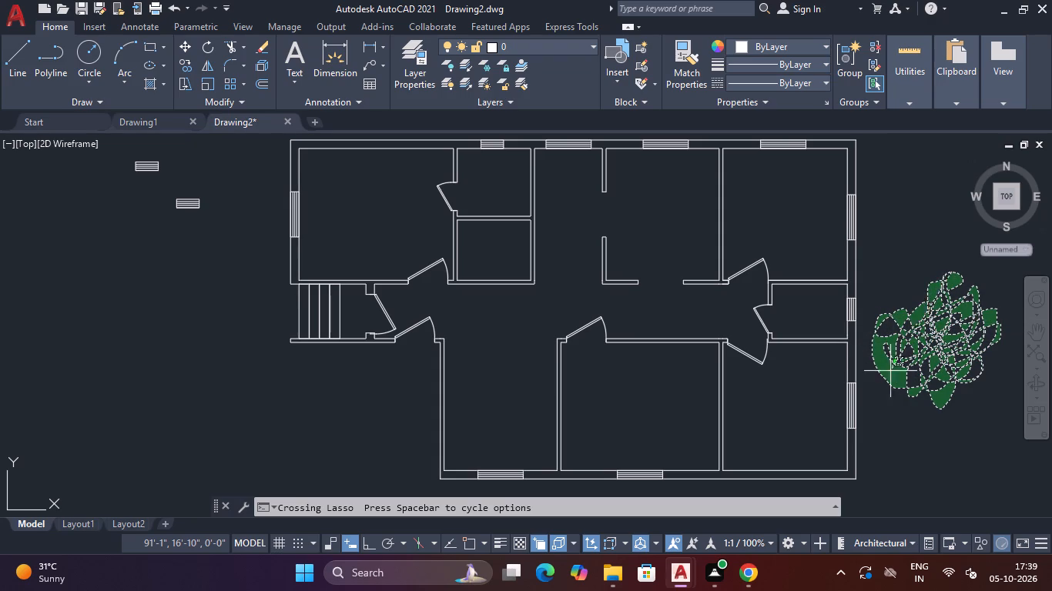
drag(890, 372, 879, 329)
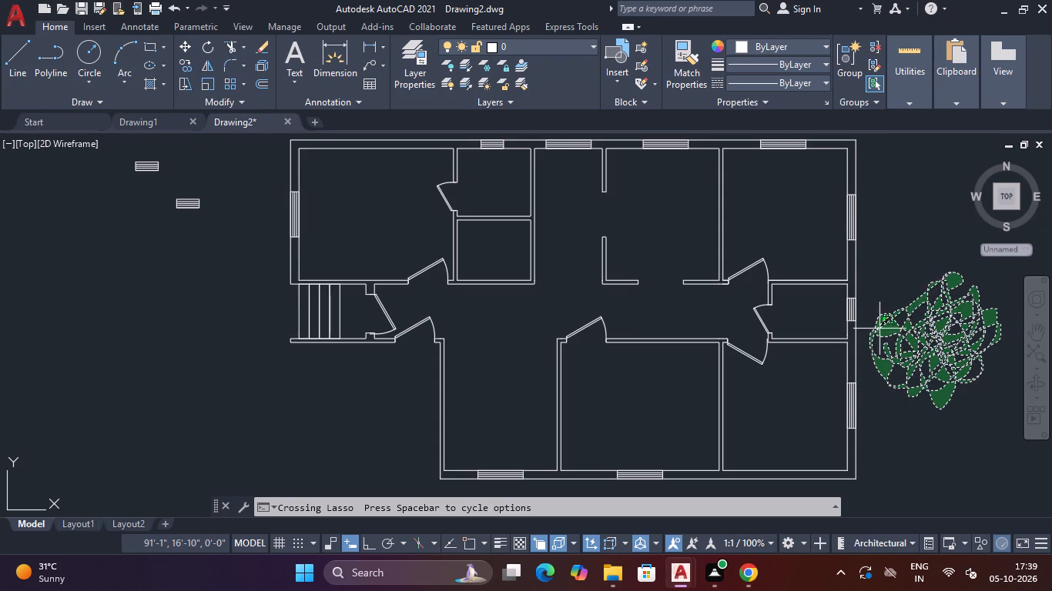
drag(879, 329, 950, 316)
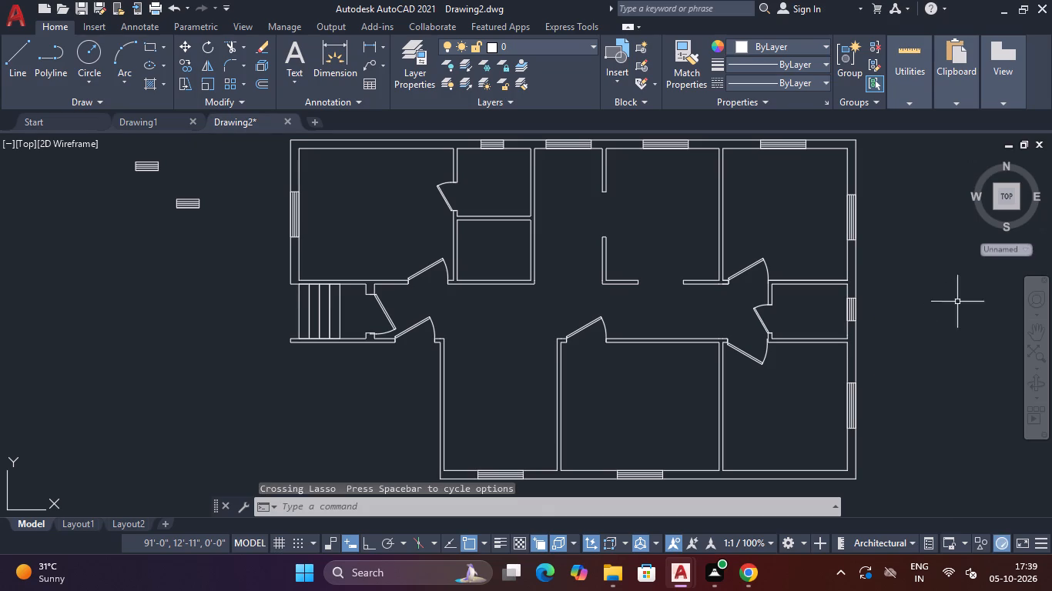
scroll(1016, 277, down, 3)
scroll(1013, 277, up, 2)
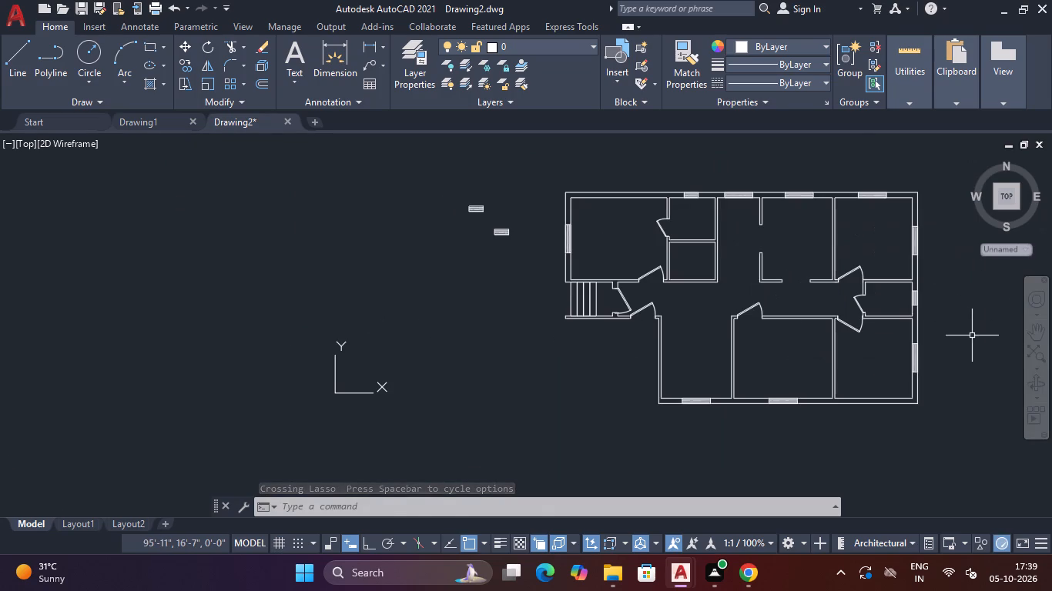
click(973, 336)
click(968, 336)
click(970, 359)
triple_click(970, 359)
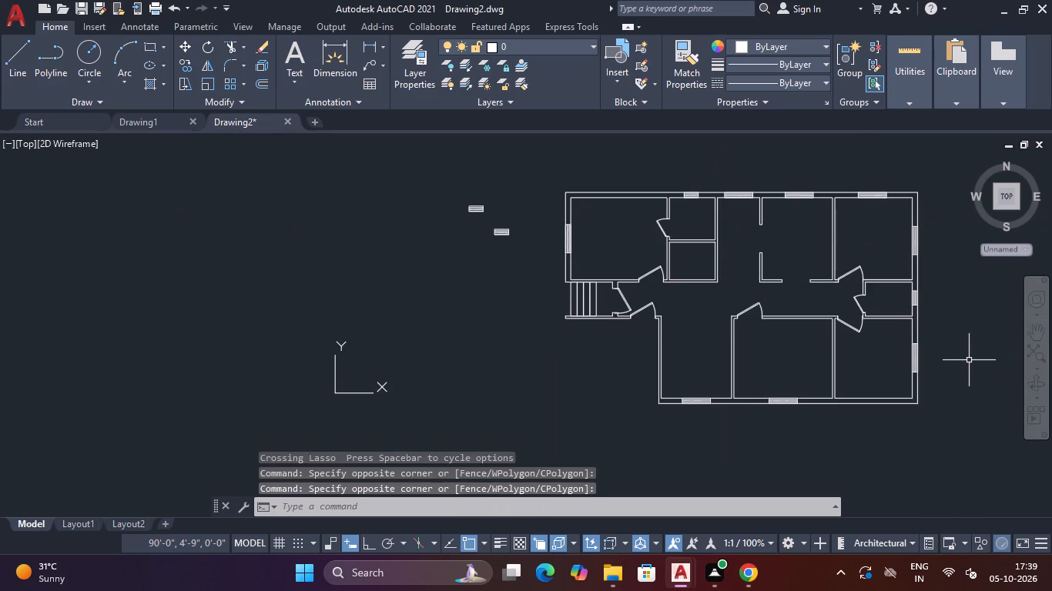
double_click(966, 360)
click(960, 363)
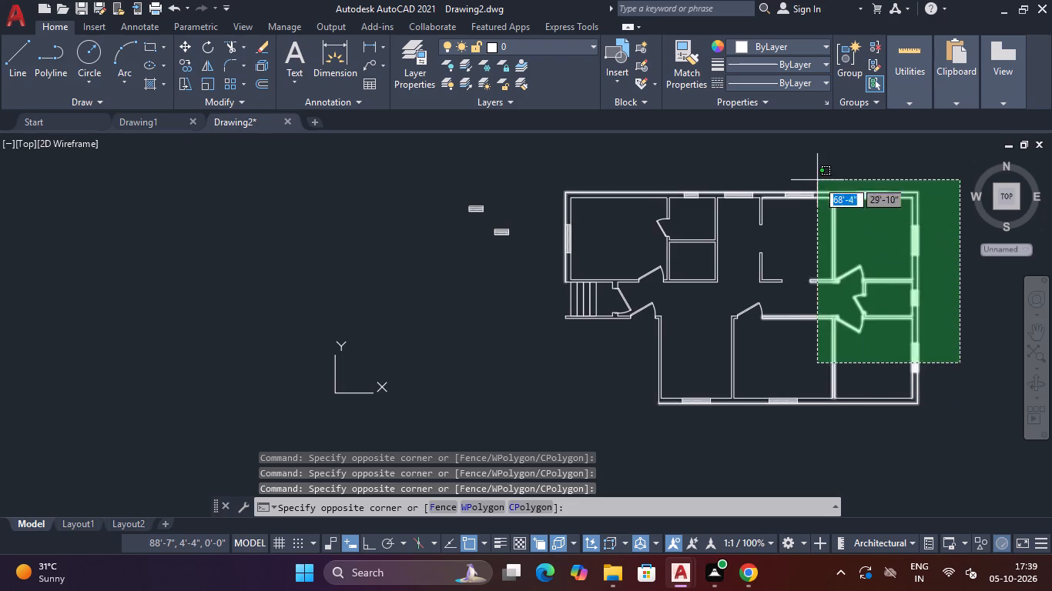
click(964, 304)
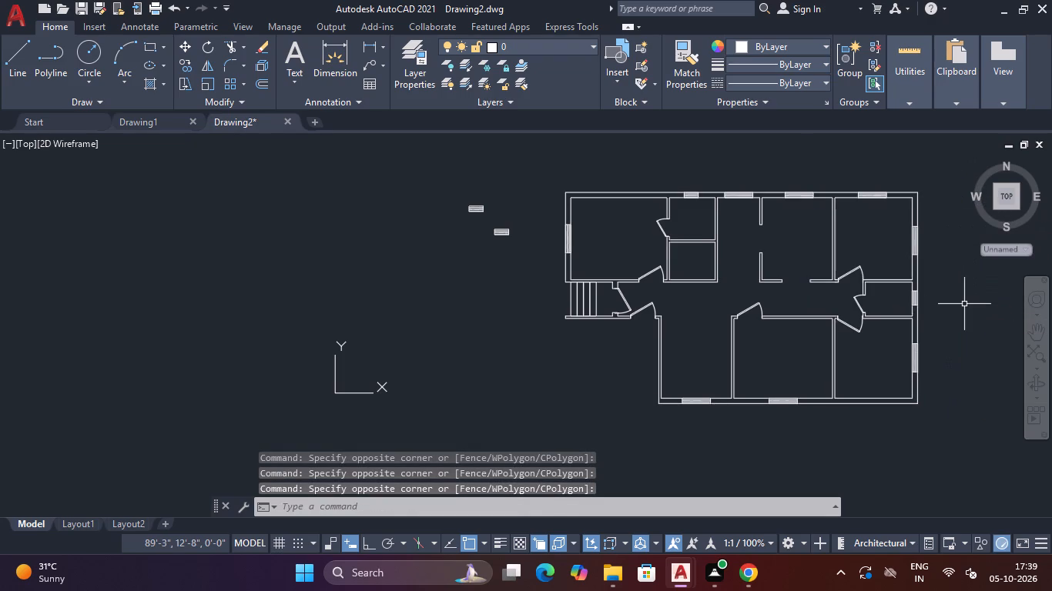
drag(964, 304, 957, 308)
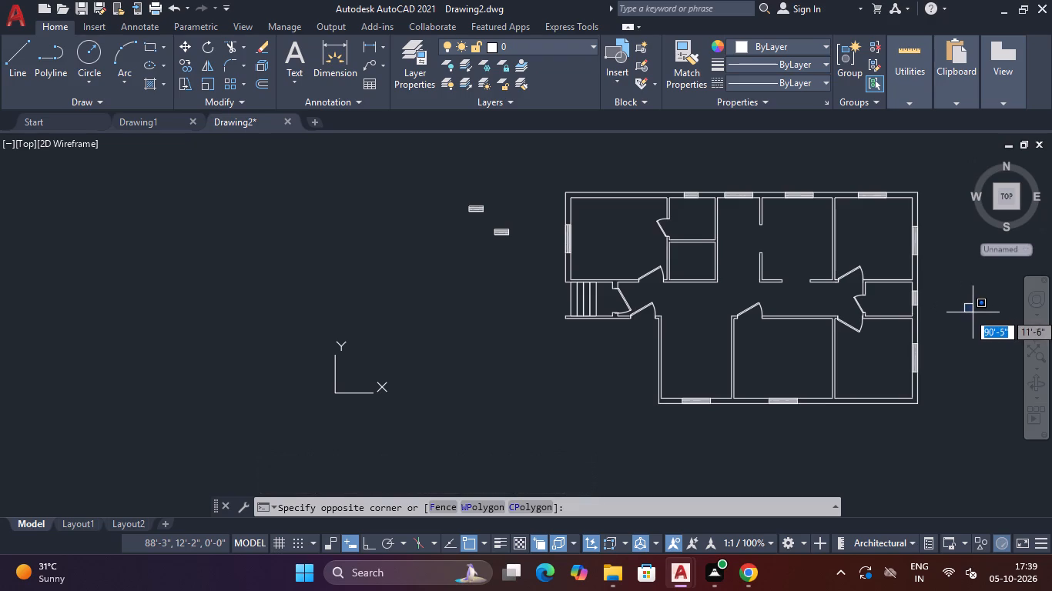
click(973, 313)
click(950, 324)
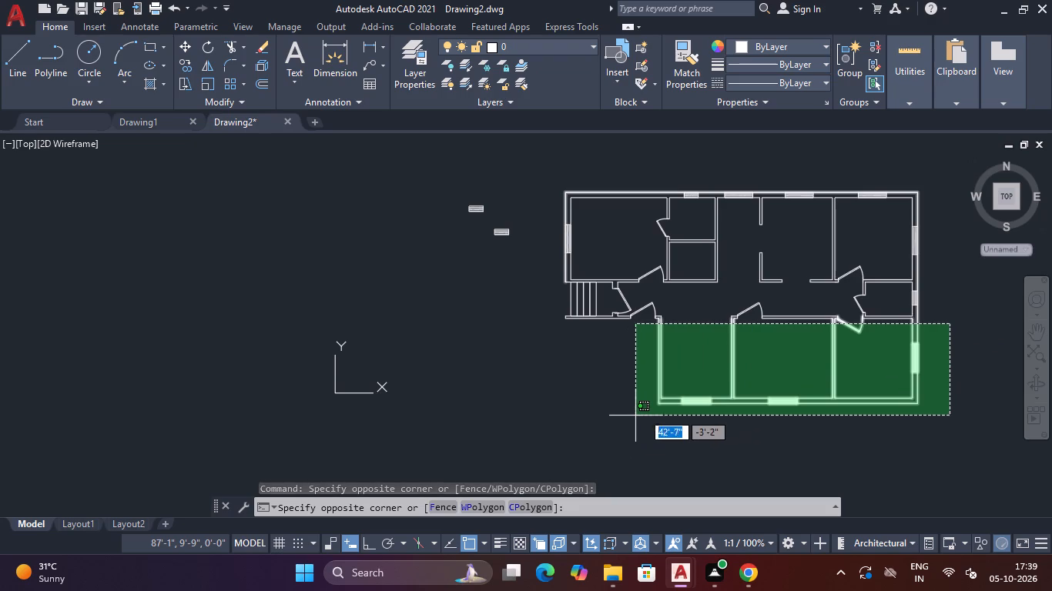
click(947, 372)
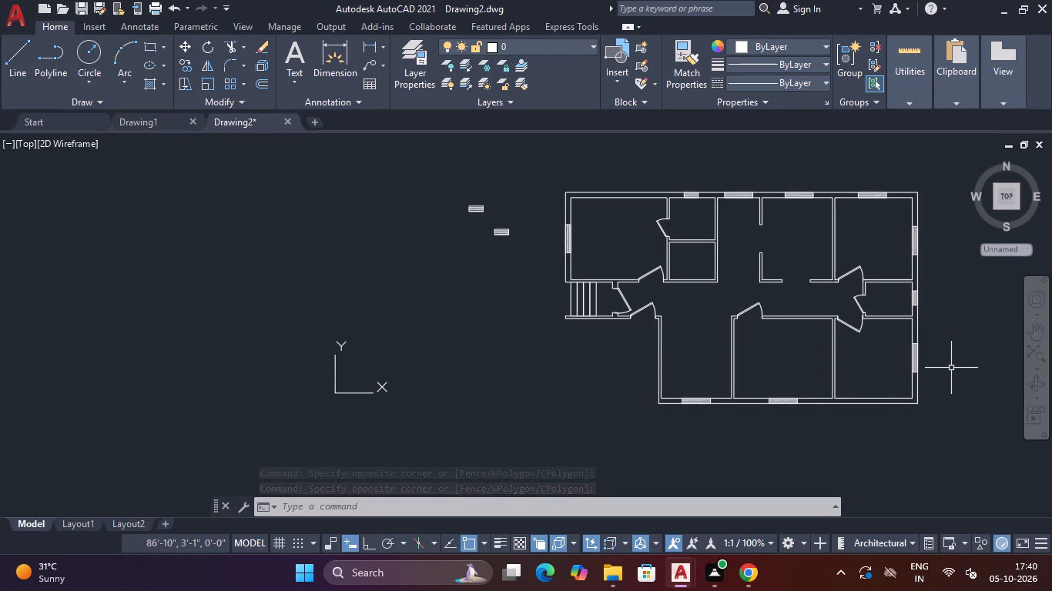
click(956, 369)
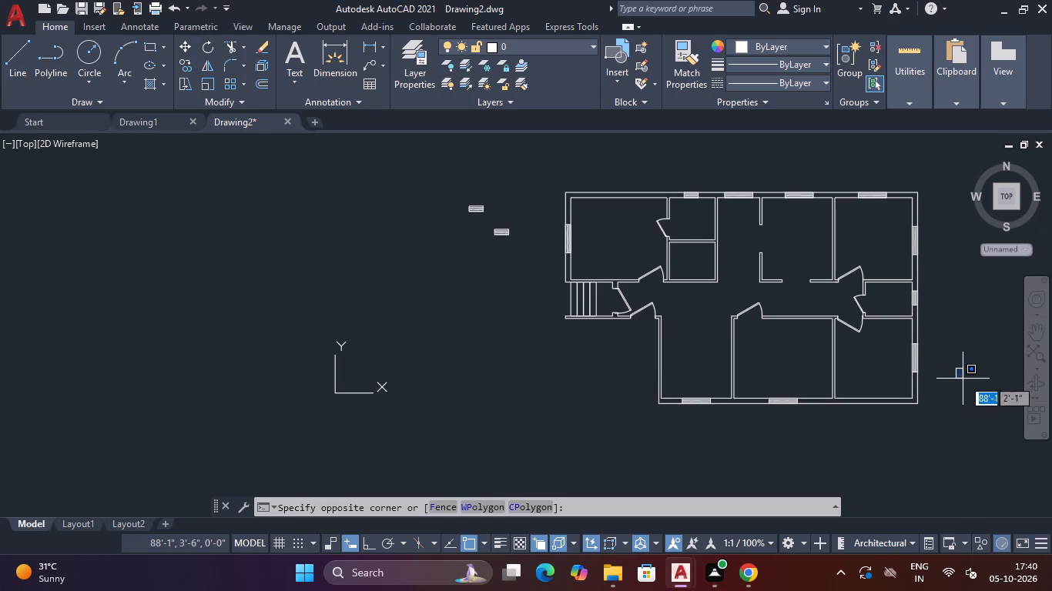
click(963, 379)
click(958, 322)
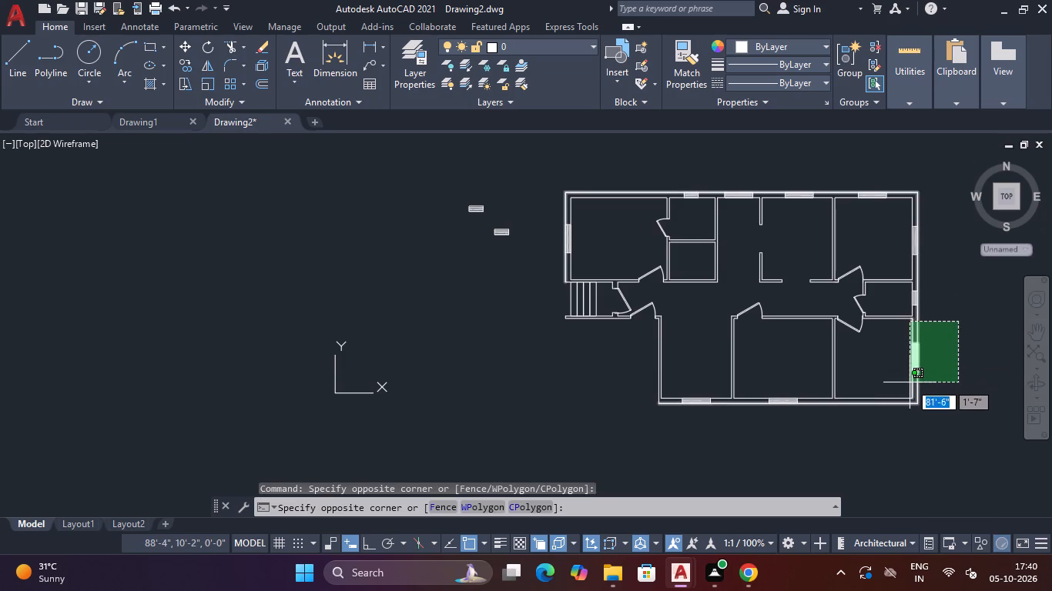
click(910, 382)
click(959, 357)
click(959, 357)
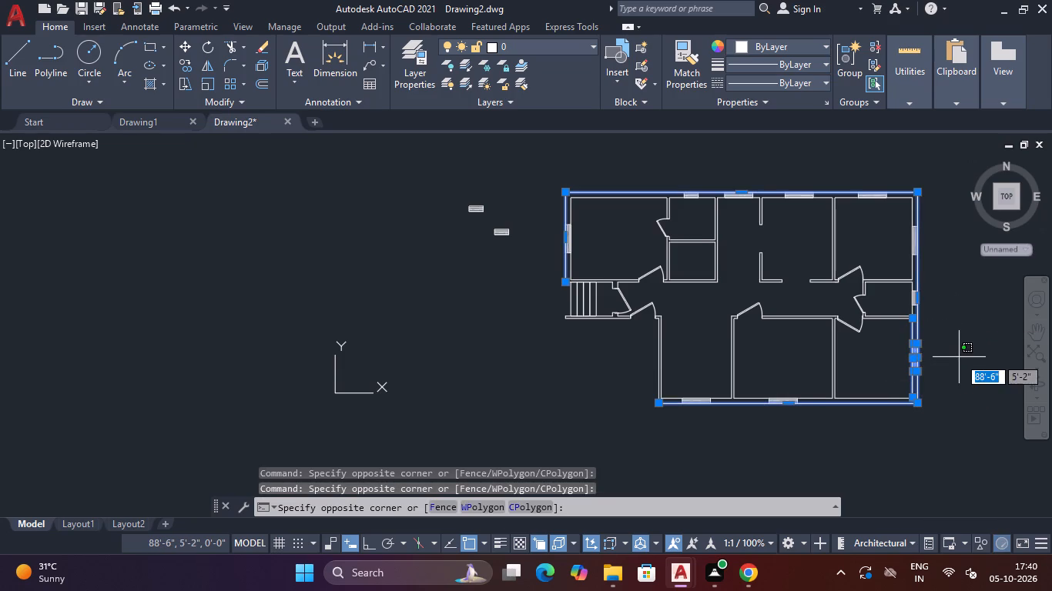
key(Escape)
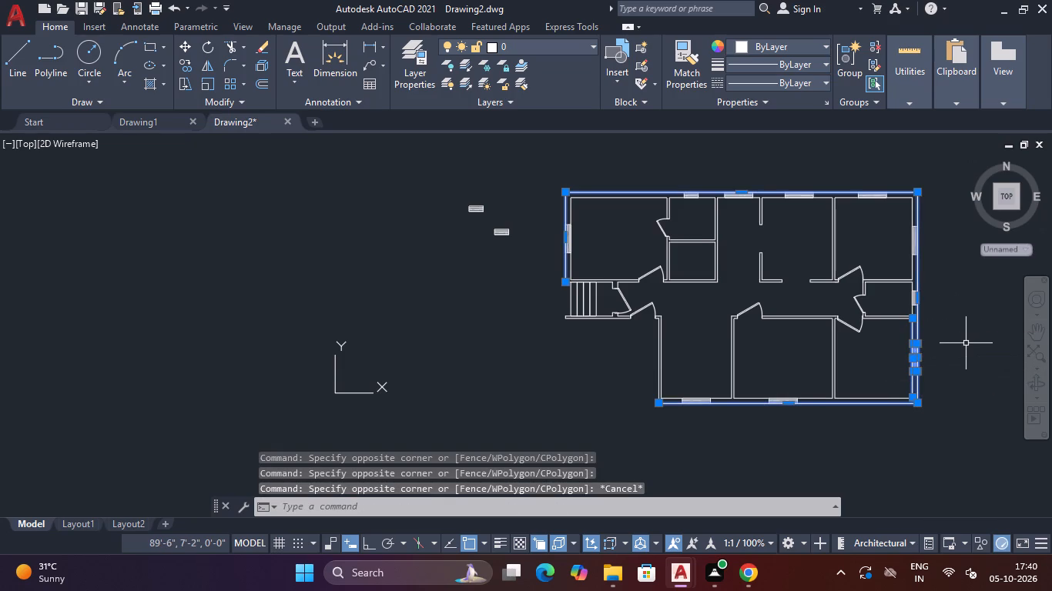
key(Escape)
Review the whole floor plan, checking the windows and wall lines along the east side.
scroll(952, 346, up, 1)
scroll(952, 346, down, 2)
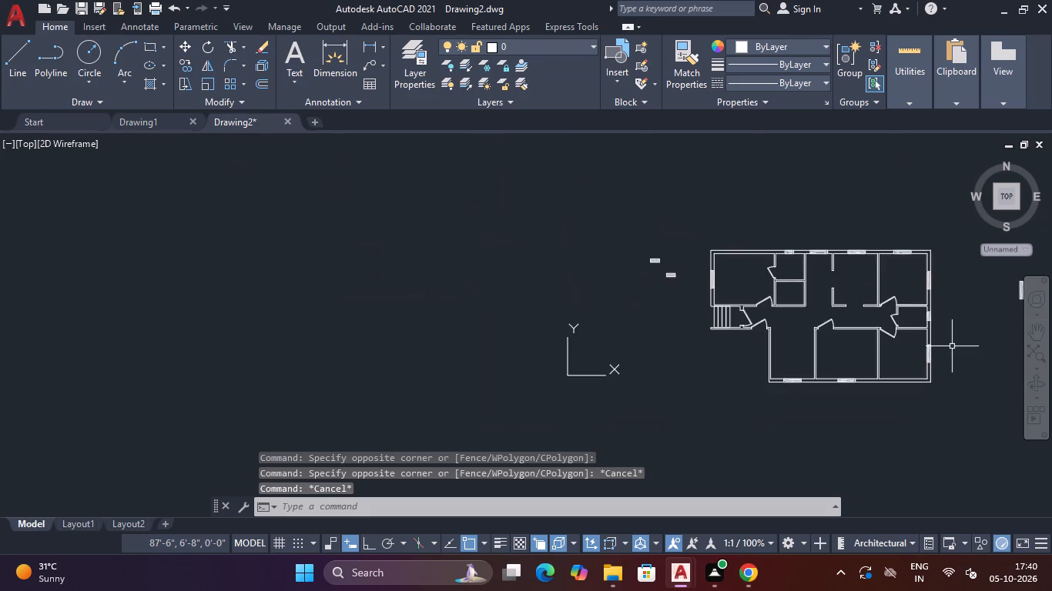
scroll(952, 346, up, 2)
scroll(910, 382, down, 2)
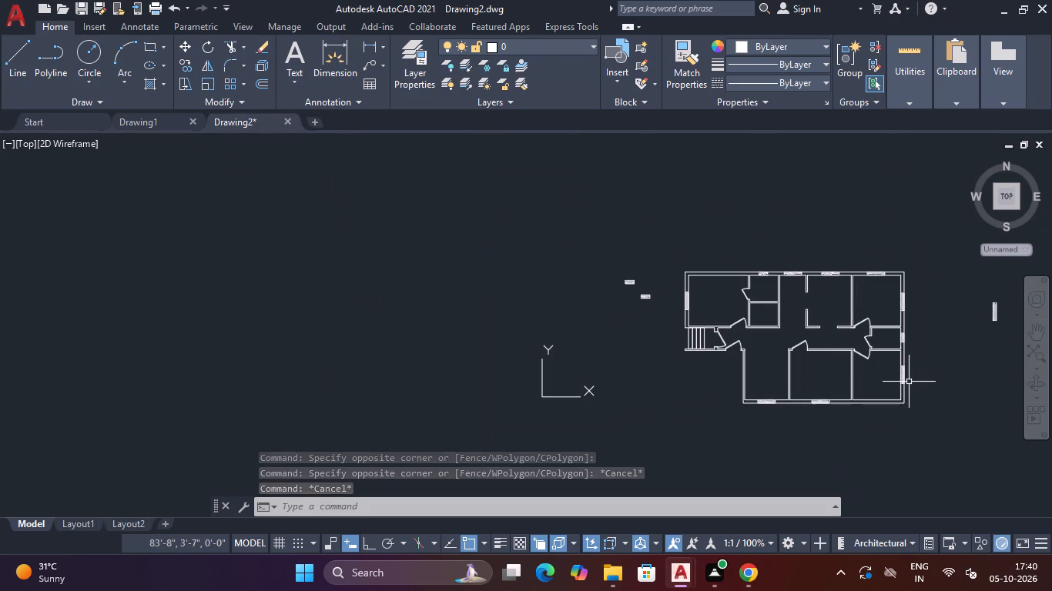
middle_drag(918, 355, 910, 385)
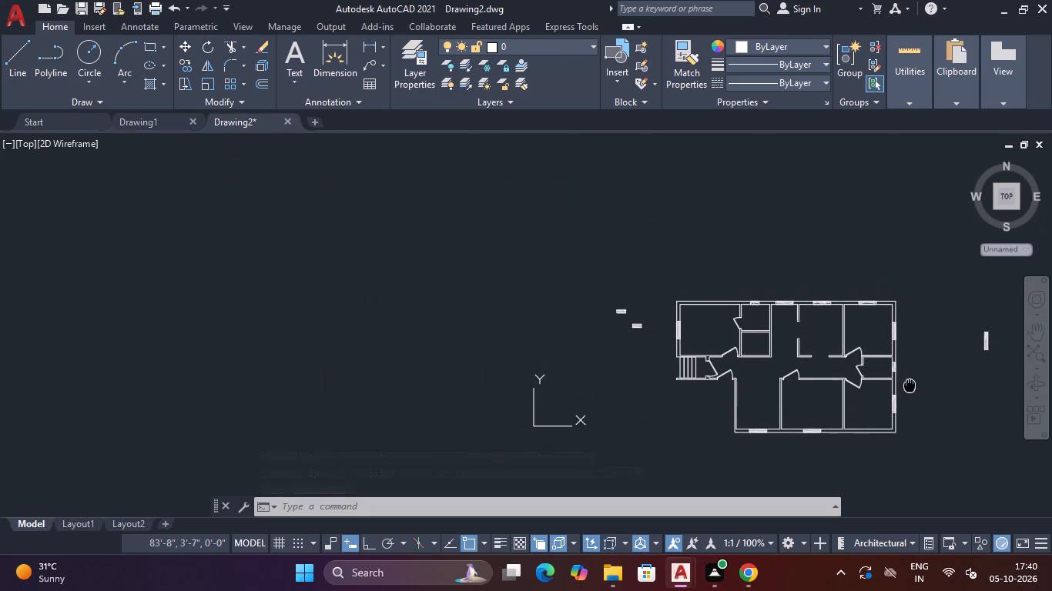
middle_drag(910, 385, 904, 400)
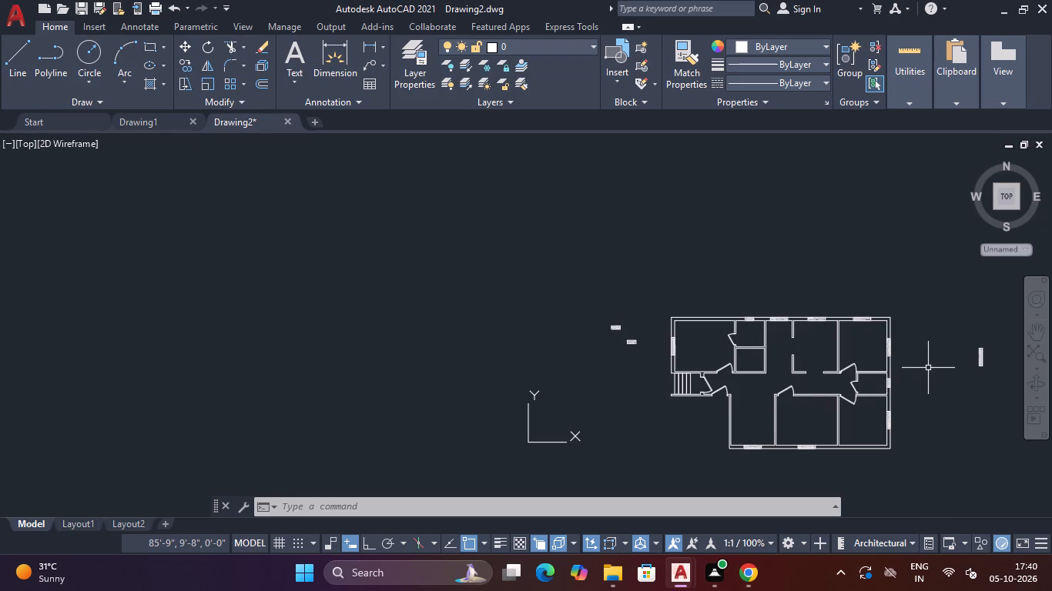
scroll(926, 370, up, 2)
middle_drag(924, 371, 963, 332)
scroll(929, 343, down, 2)
middle_drag(921, 346, 918, 299)
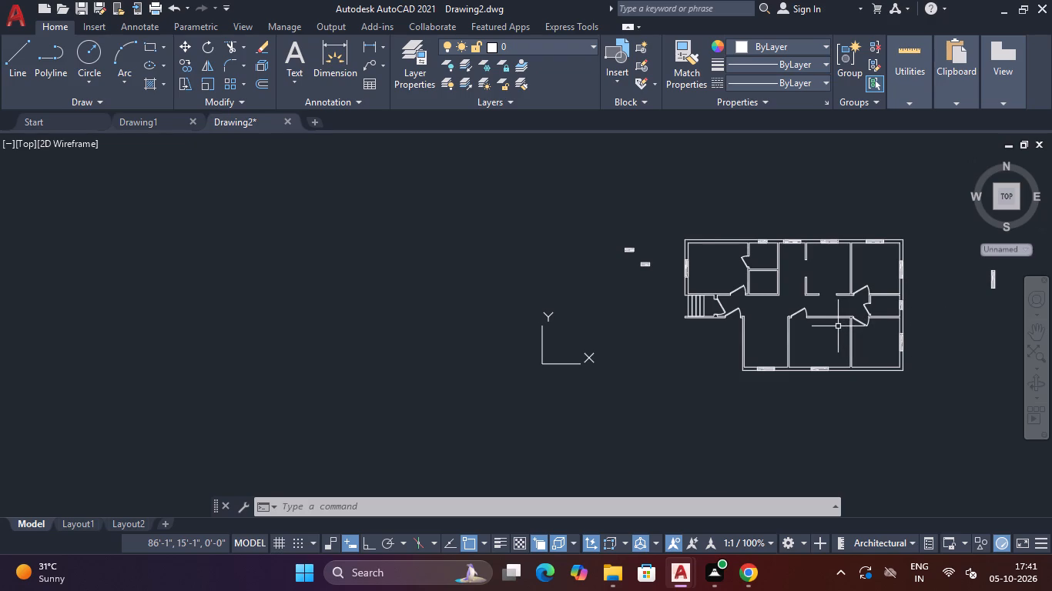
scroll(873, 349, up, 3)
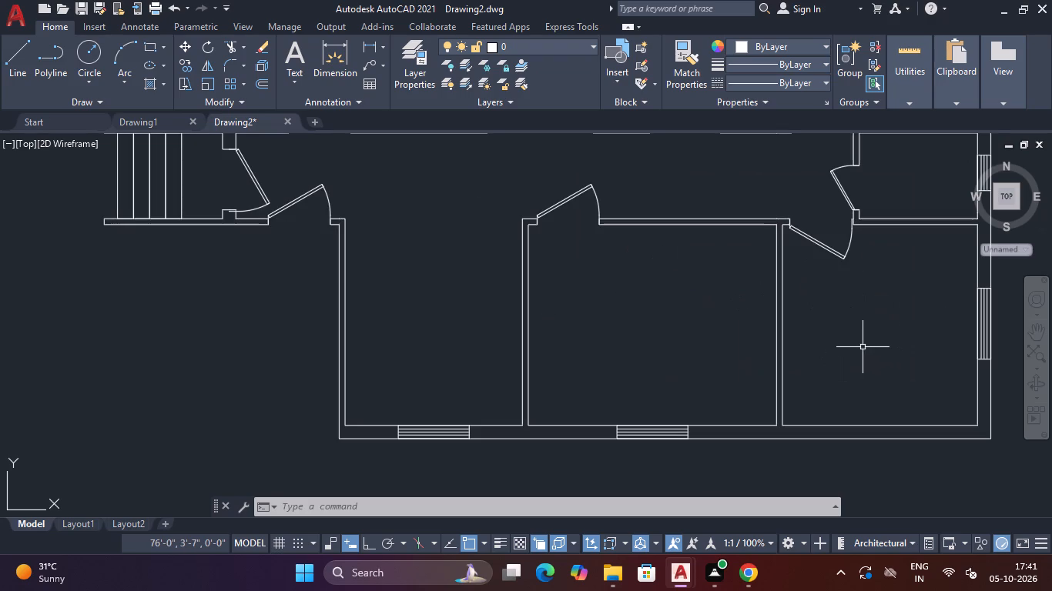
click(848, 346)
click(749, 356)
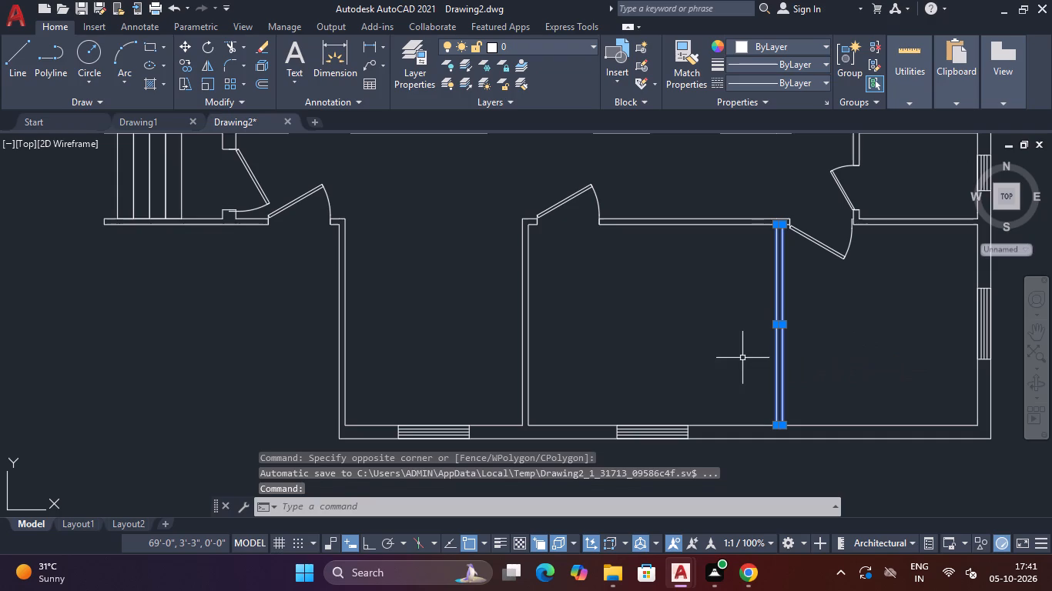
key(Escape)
Review the floor plan, examining the entrance steps, the entrance door and the door swings of the southern rooms.
scroll(752, 355, down, 3)
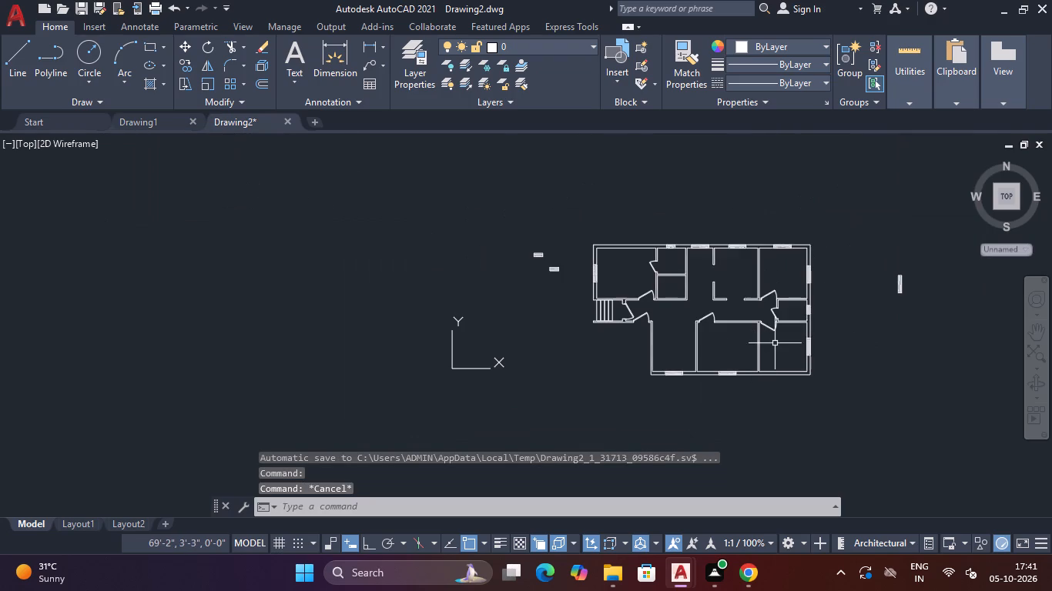
scroll(705, 319, up, 2)
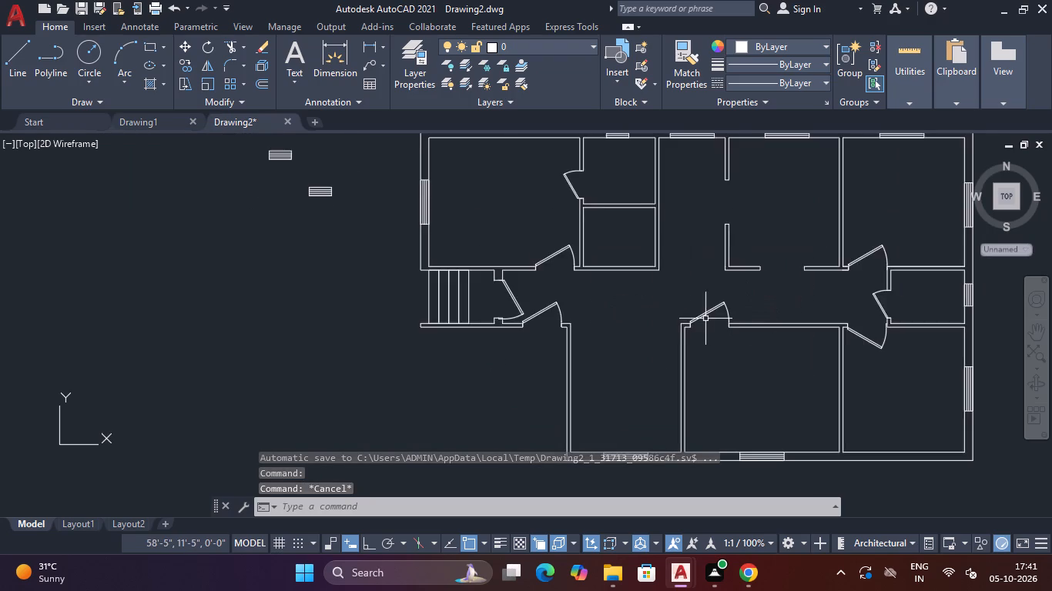
scroll(705, 319, down, 2)
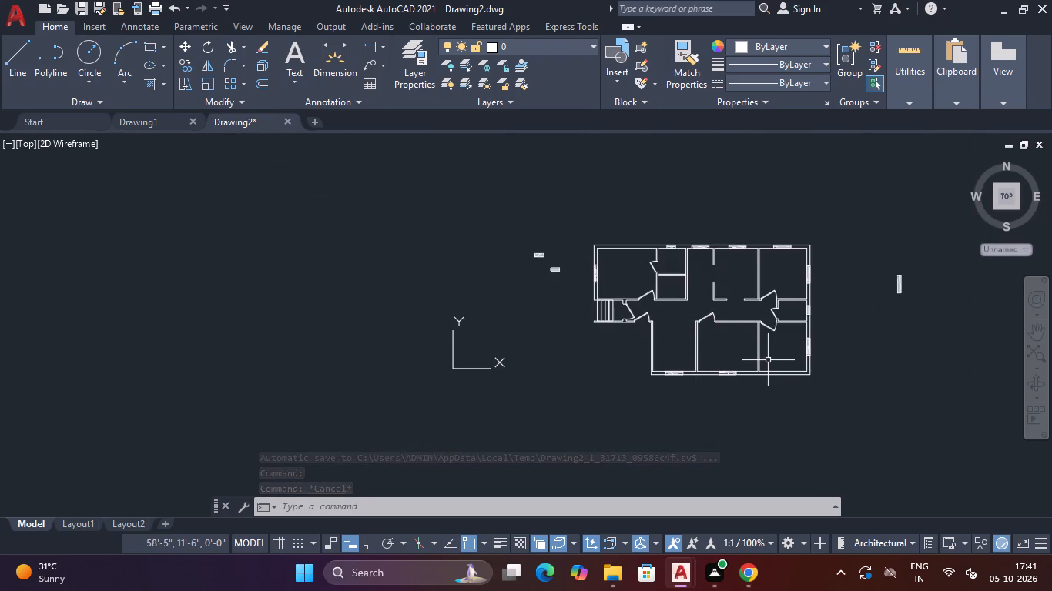
scroll(768, 360, up, 2)
scroll(763, 361, down, 1)
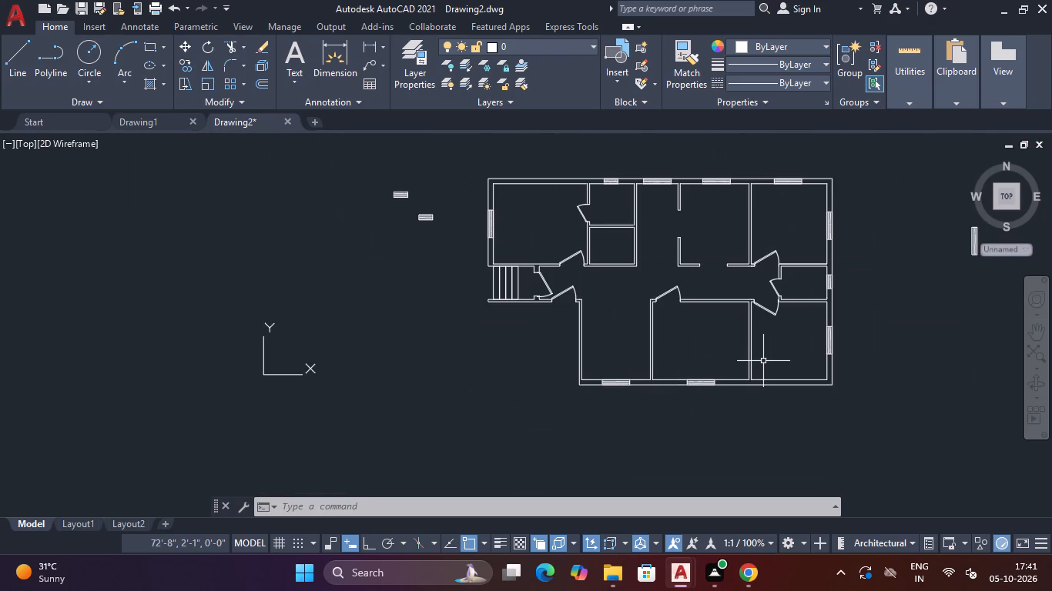
middle_drag(764, 429, 906, 476)
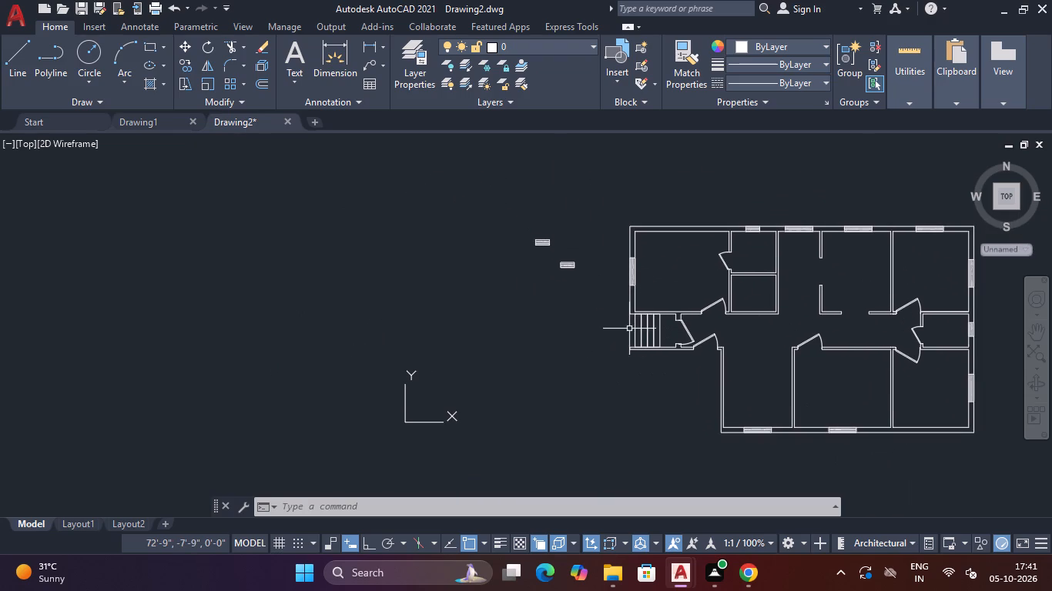
scroll(615, 329, up, 3)
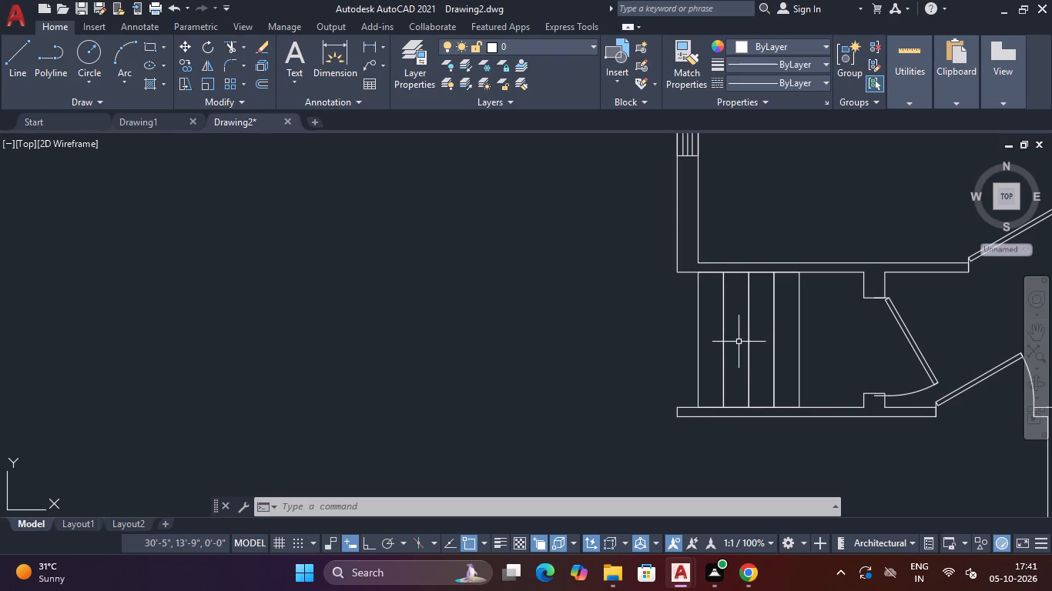
scroll(727, 347, down, 2)
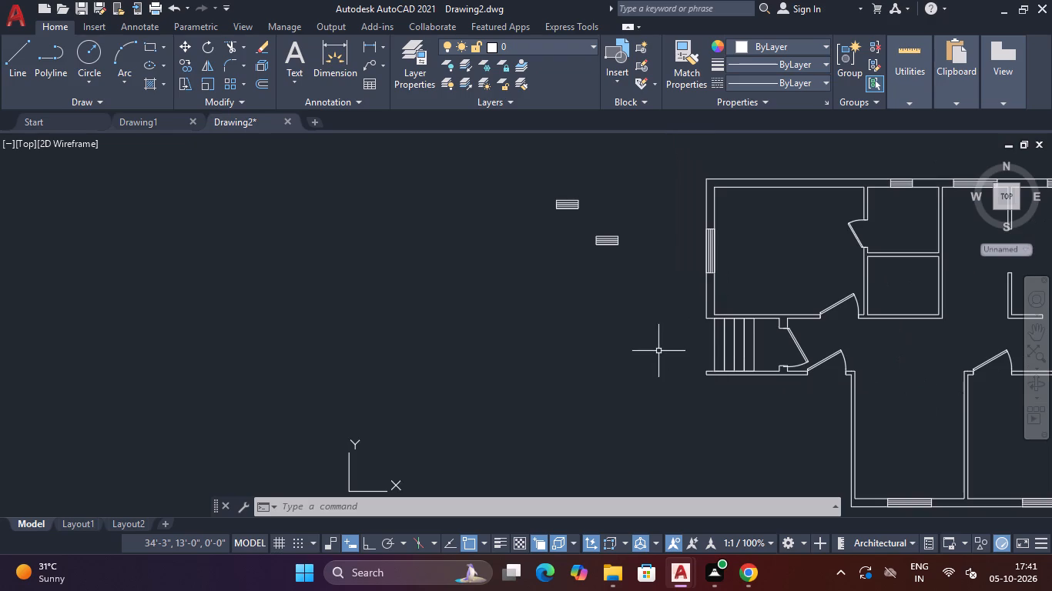
scroll(705, 382, up, 2)
scroll(705, 381, down, 2)
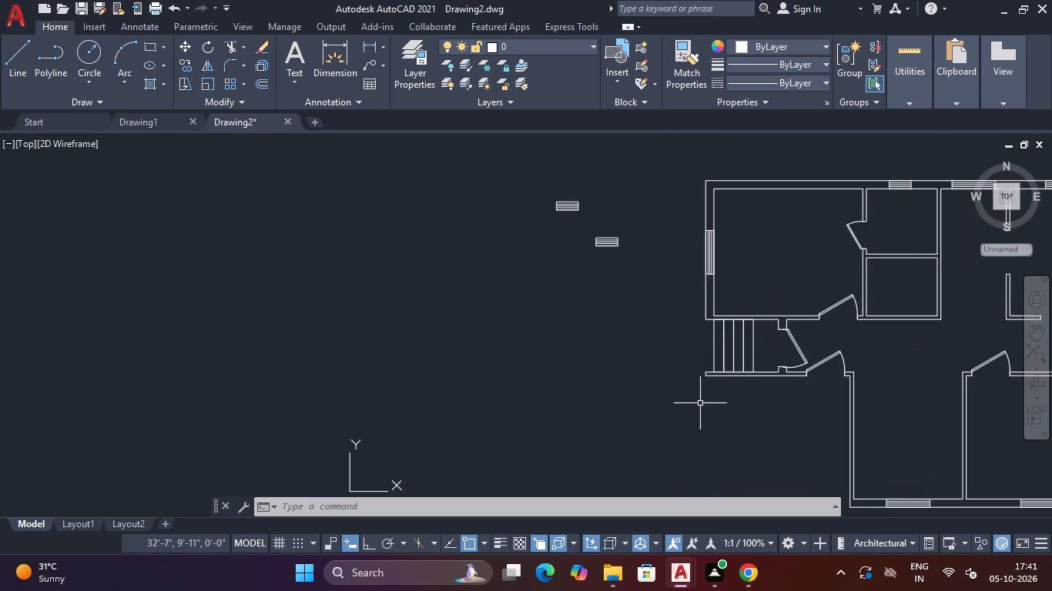
scroll(700, 403, down, 1)
middle_drag(699, 424, 737, 341)
scroll(736, 340, down, 1)
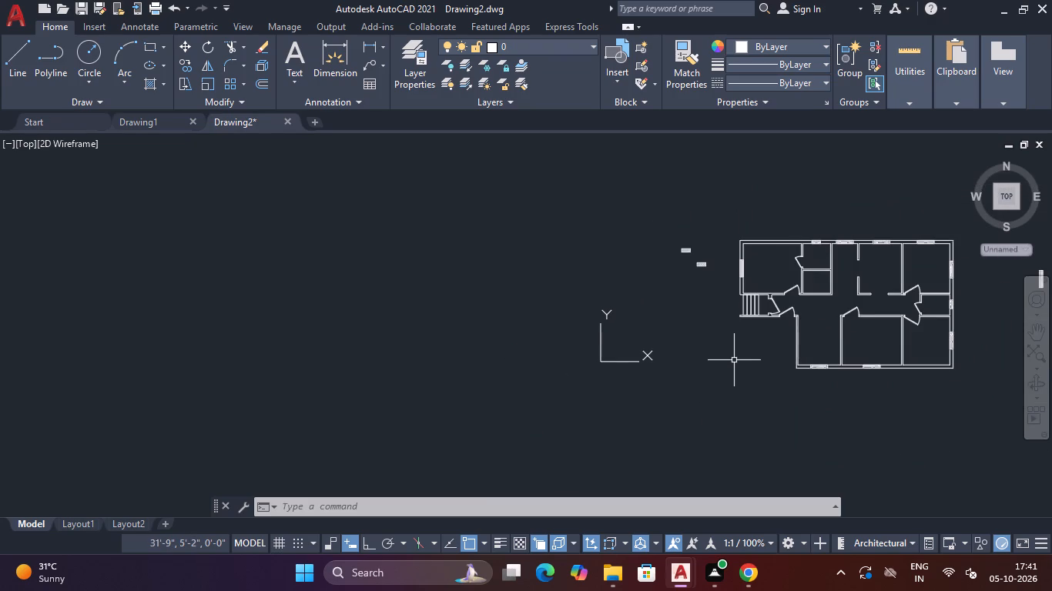
scroll(734, 361, up, 2)
scroll(734, 361, down, 3)
scroll(734, 362, up, 3)
scroll(733, 364, down, 3)
scroll(732, 366, up, 3)
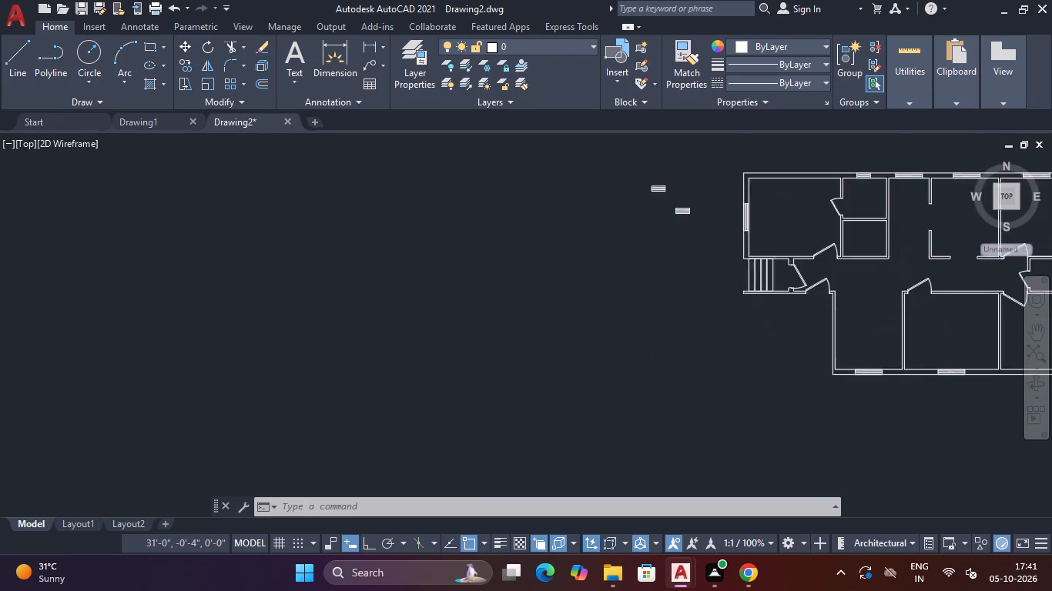
middle_drag(666, 397, 640, 408)
middle_drag(880, 337, 702, 387)
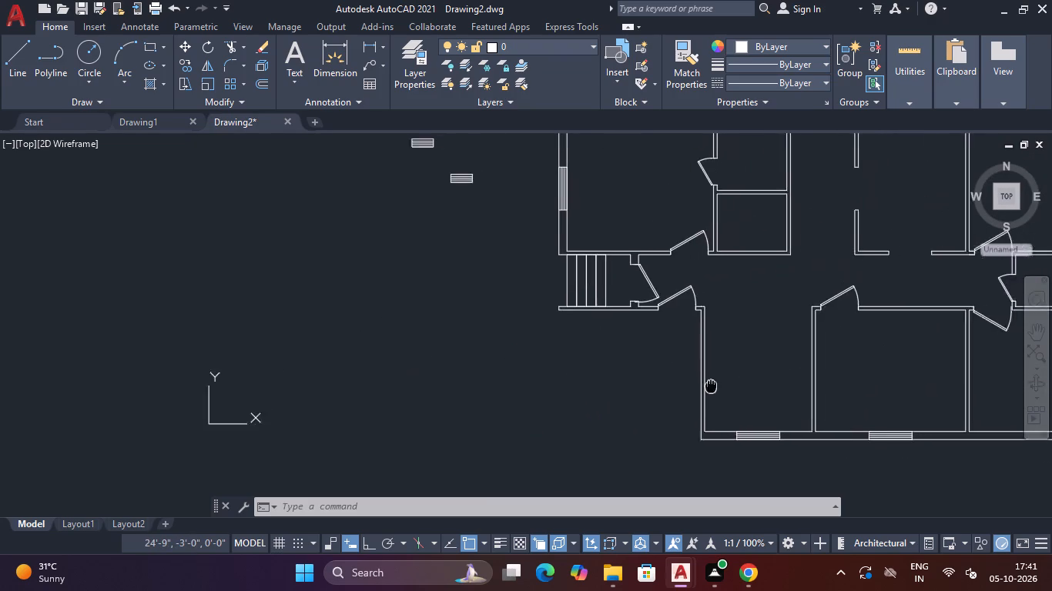
middle_drag(702, 387, 657, 377)
scroll(761, 329, down, 2)
scroll(883, 347, up, 2)
scroll(879, 349, down, 2)
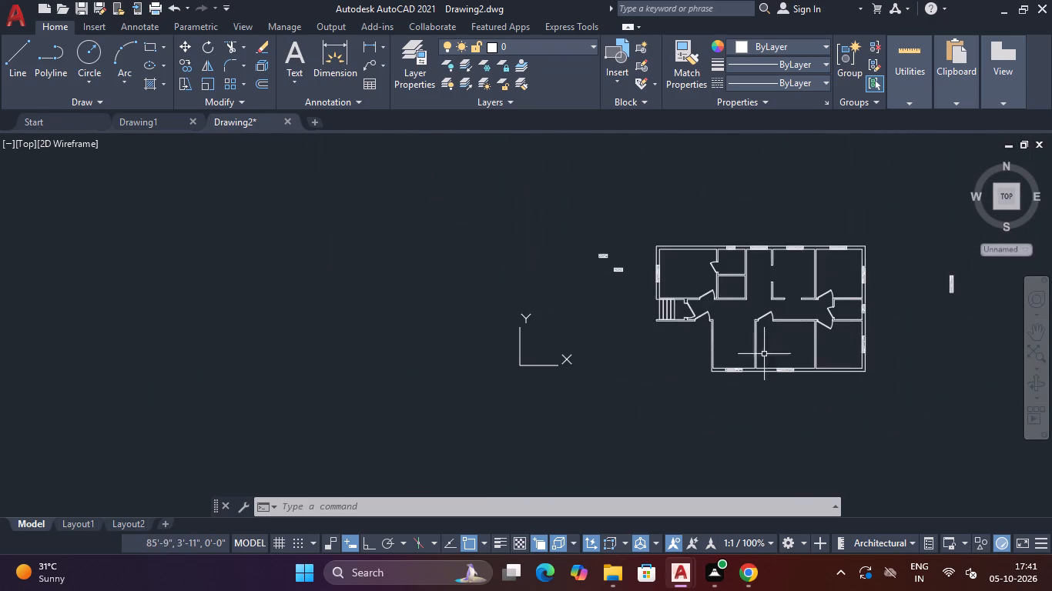
Flip the door of the middle southern room so that it swings south into the room.
scroll(730, 319, up, 3)
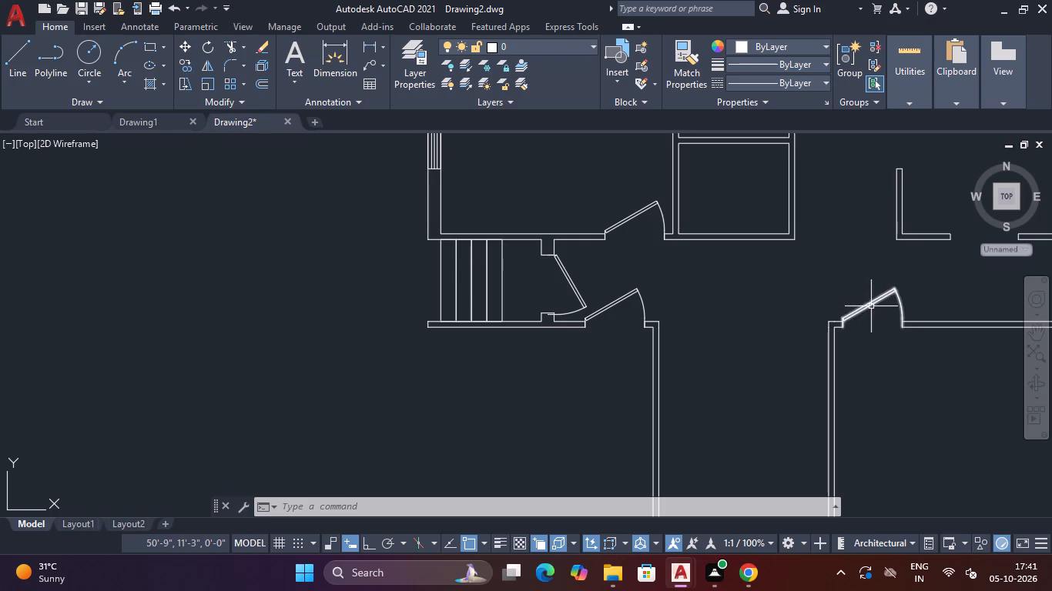
click(870, 306)
click(869, 329)
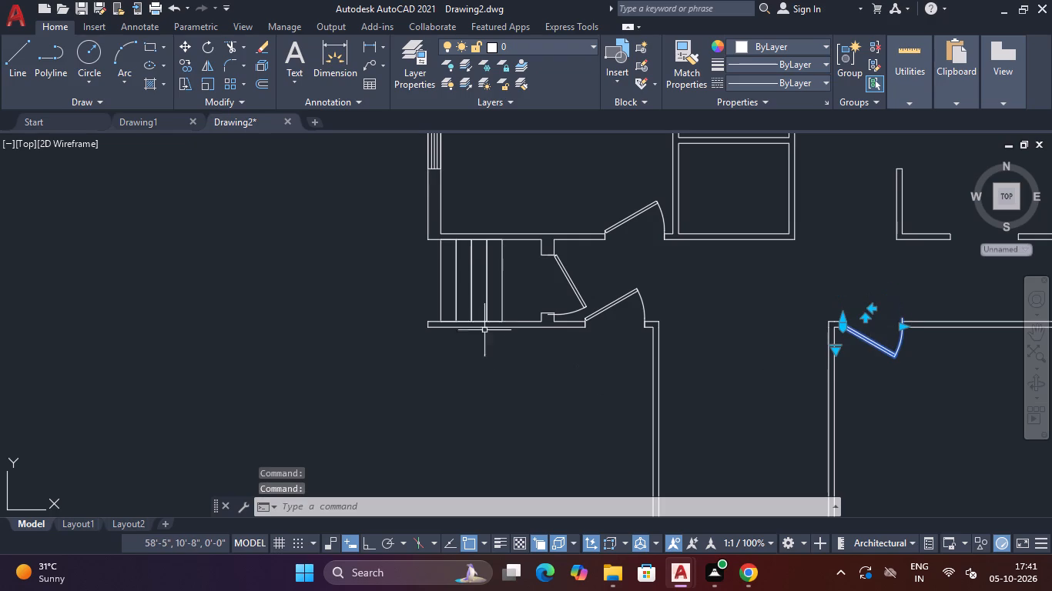
click(675, 269)
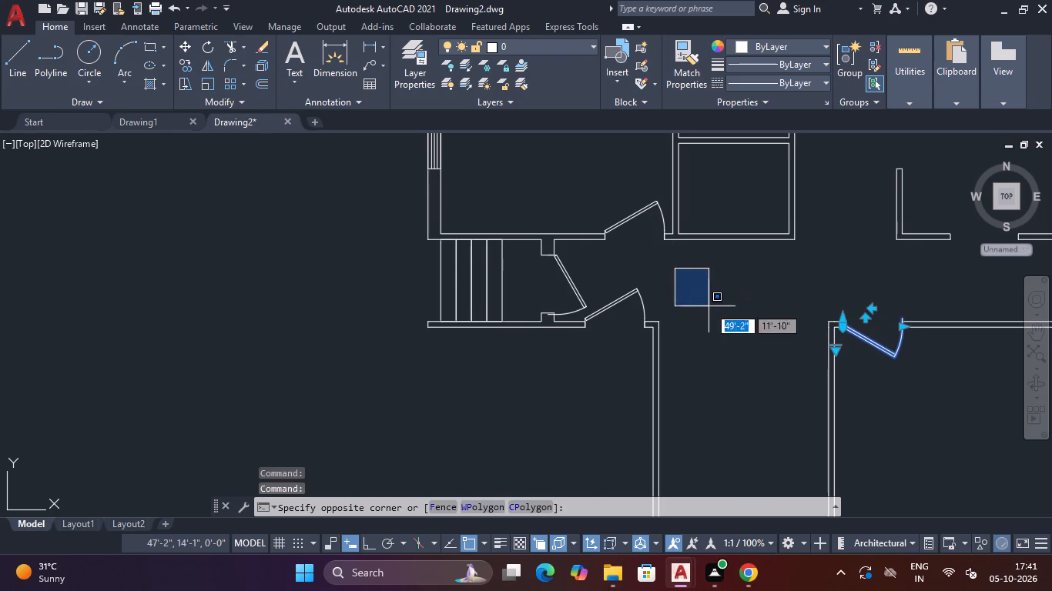
click(709, 306)
key(Escape)
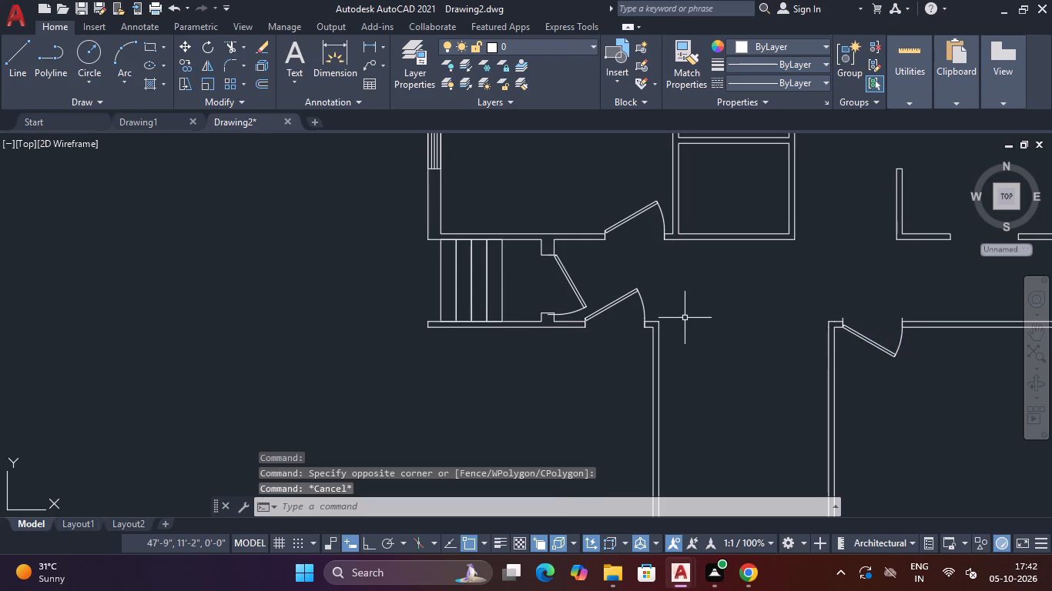
Move the middle southern room's door south so its frame end snaps to the passage-side corner of the wall opening.
click(881, 335)
click(861, 356)
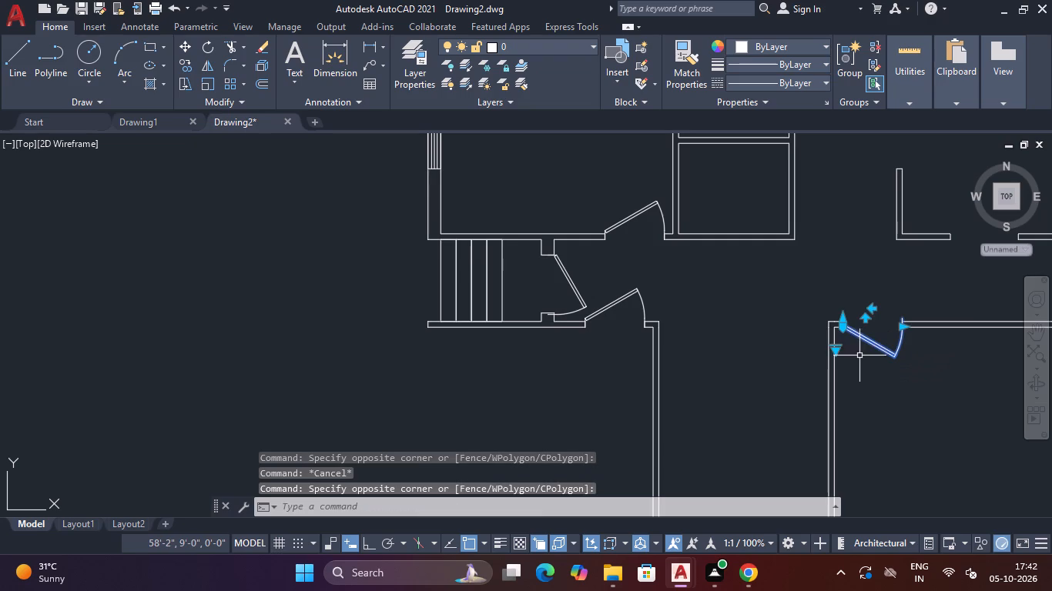
key(m)
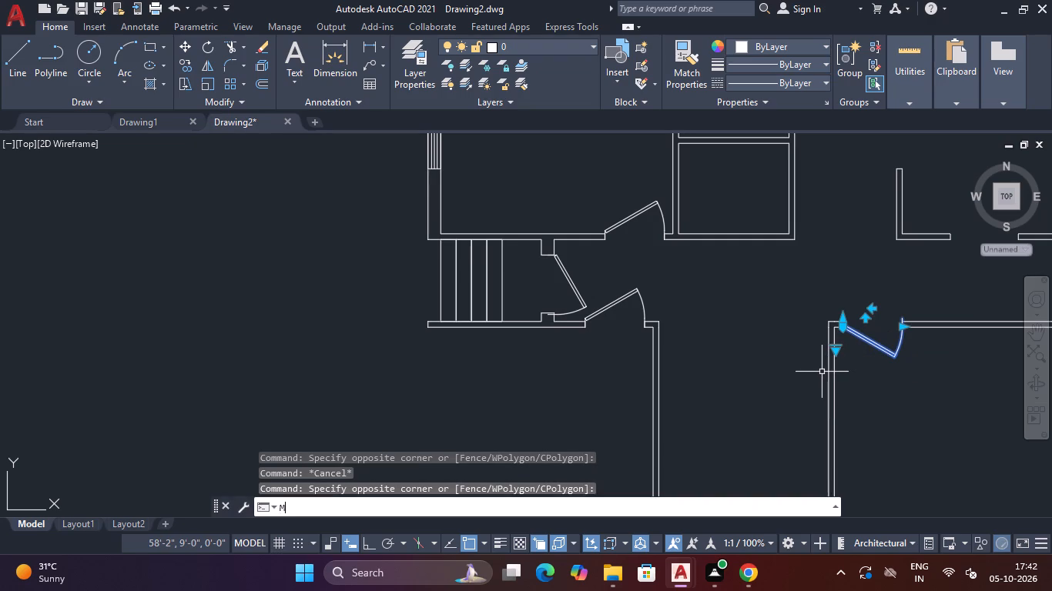
key(space)
scroll(842, 343, up, 3)
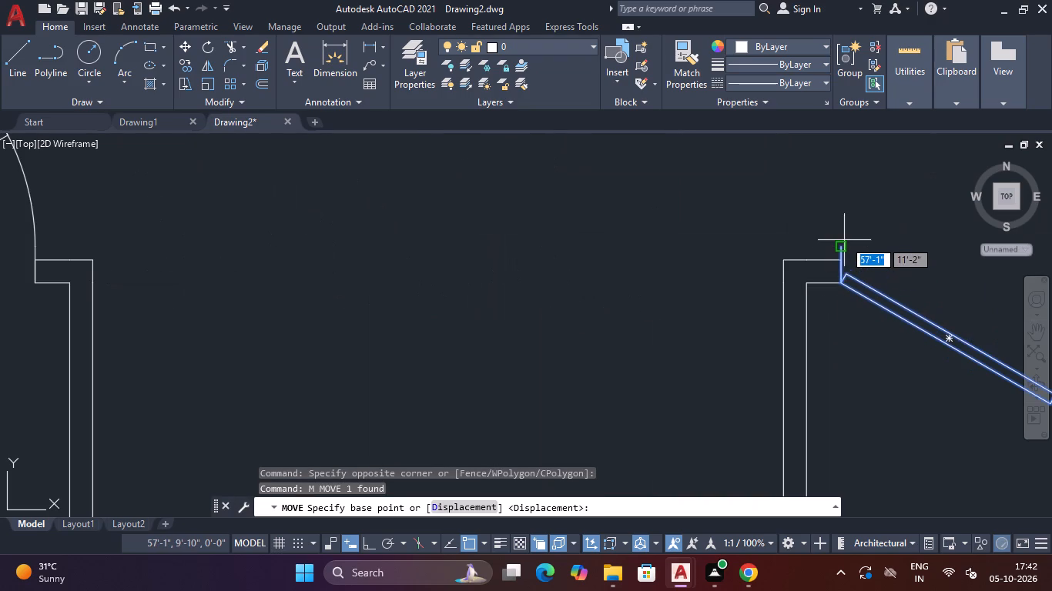
click(839, 244)
click(839, 260)
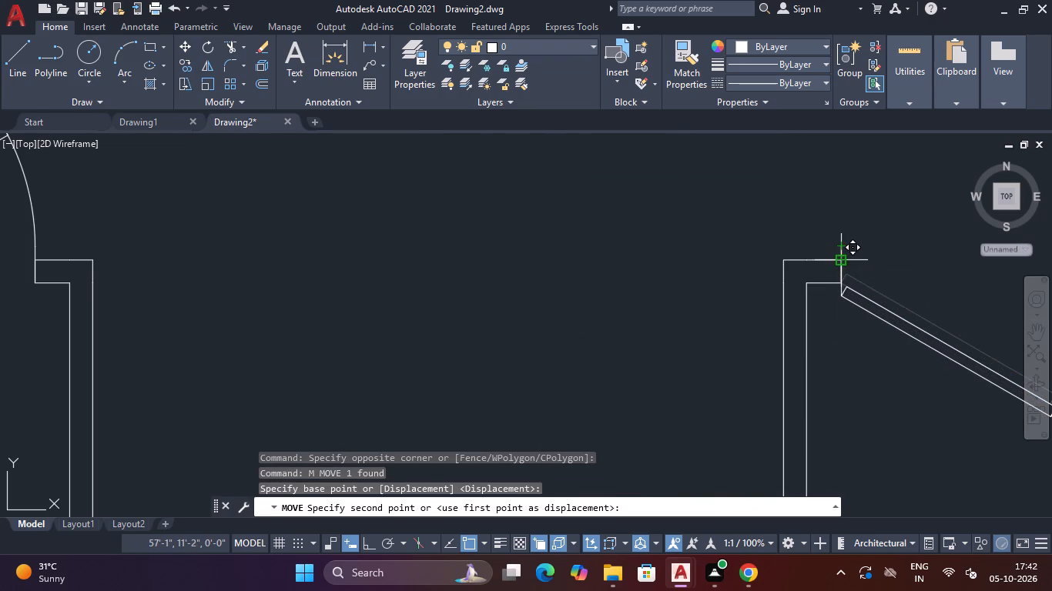
Flip the door between the northwest room and the adjoining small north room so that it swings east into the small room.
scroll(839, 260, down, 4)
middle_drag(903, 316, 881, 429)
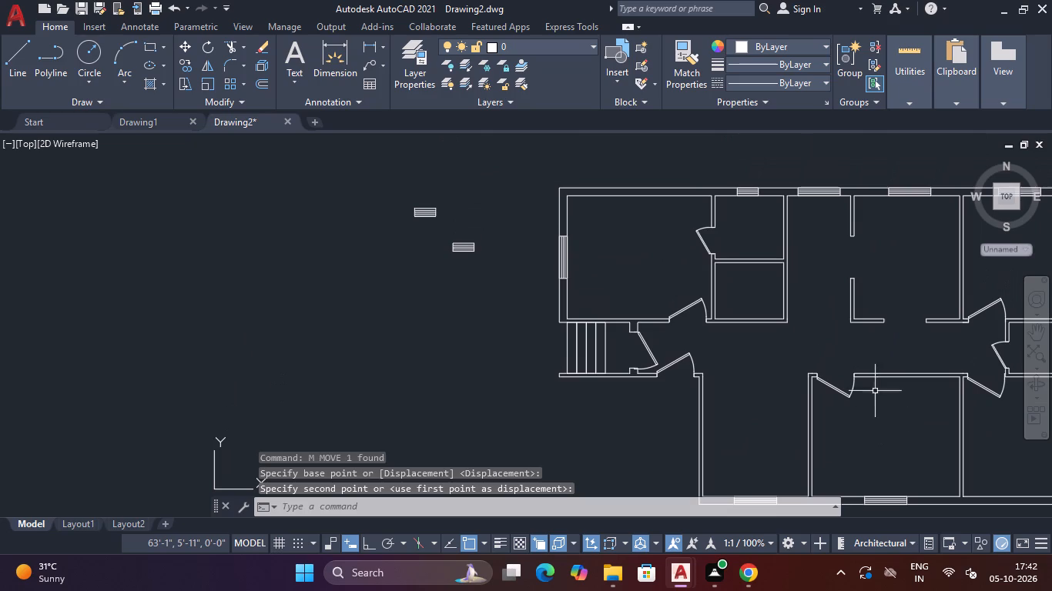
scroll(703, 245, up, 3)
click(705, 242)
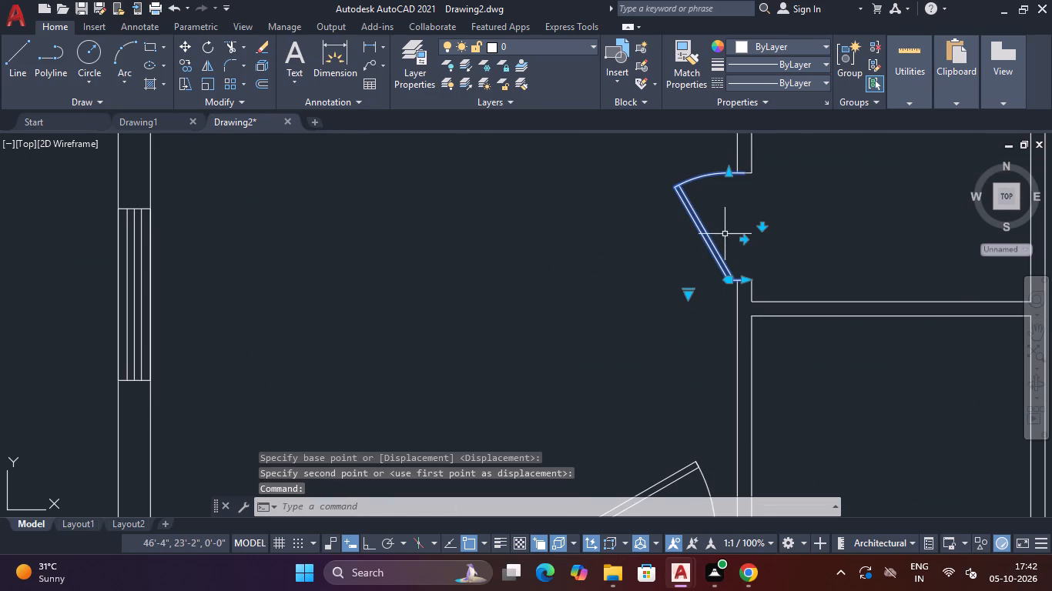
click(741, 241)
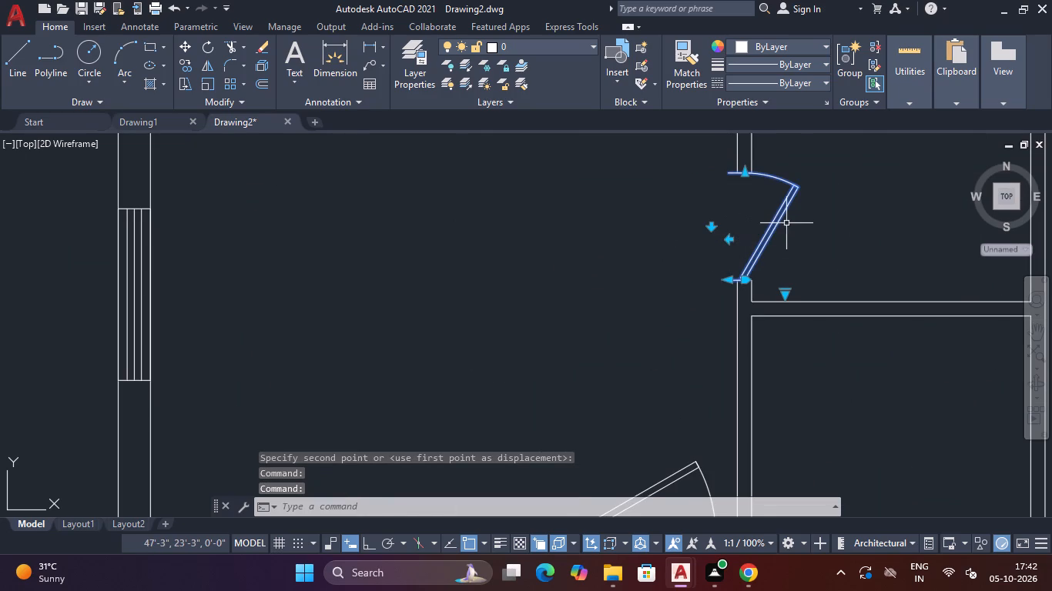
Move the small north room's door about 2" east so its frame end snaps to the partition's west face at the opening.
text(M)
key(space)
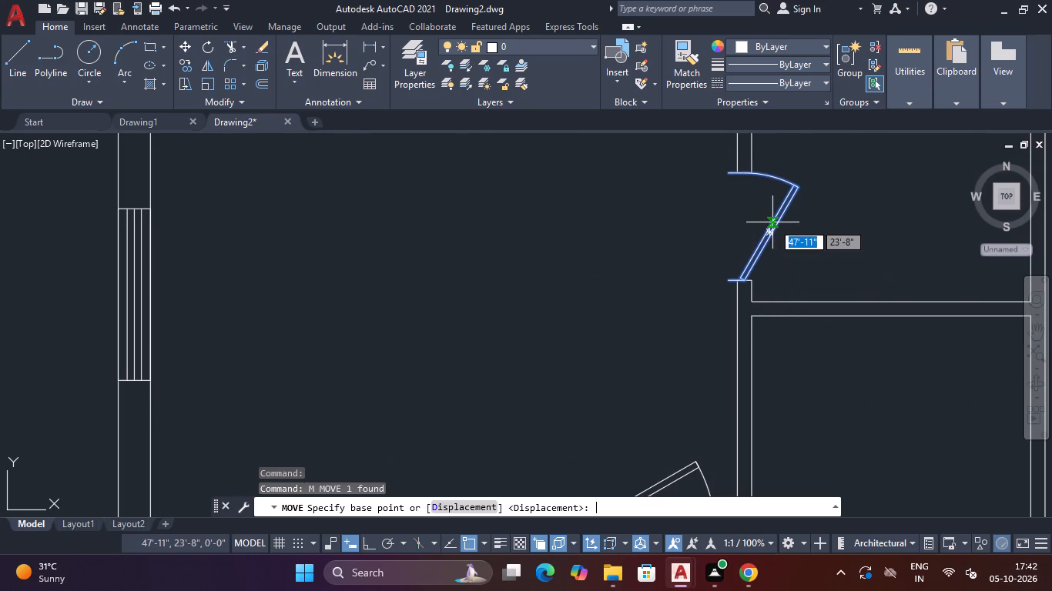
click(729, 282)
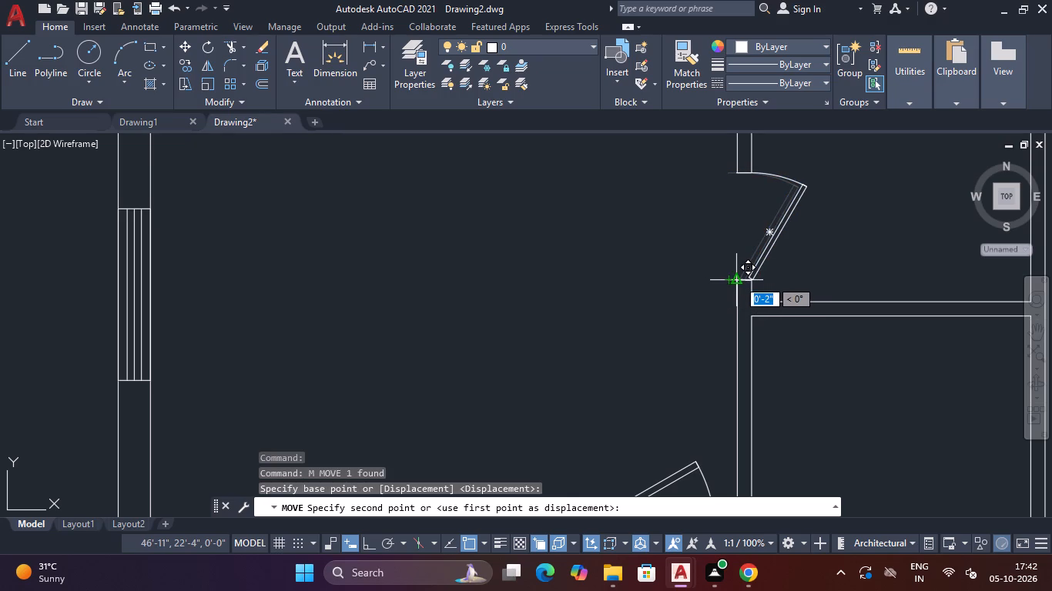
click(738, 279)
scroll(637, 339, down, 2)
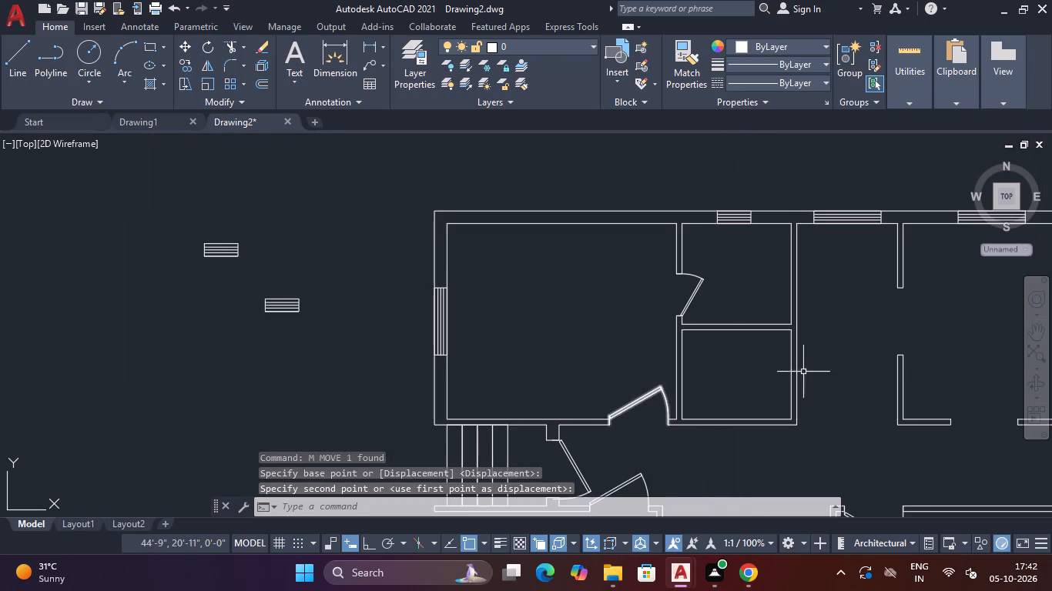
Flip the door of the small eastern room off the passage so that it swings east into the room.
middle_drag(878, 347, 835, 381)
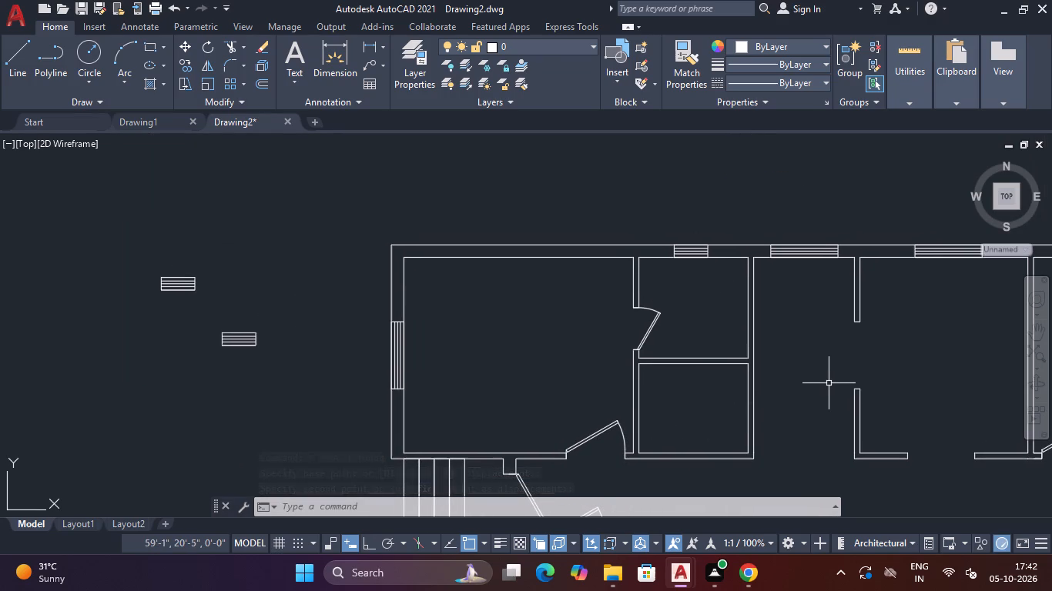
scroll(829, 383, down, 3)
scroll(829, 383, up, 2)
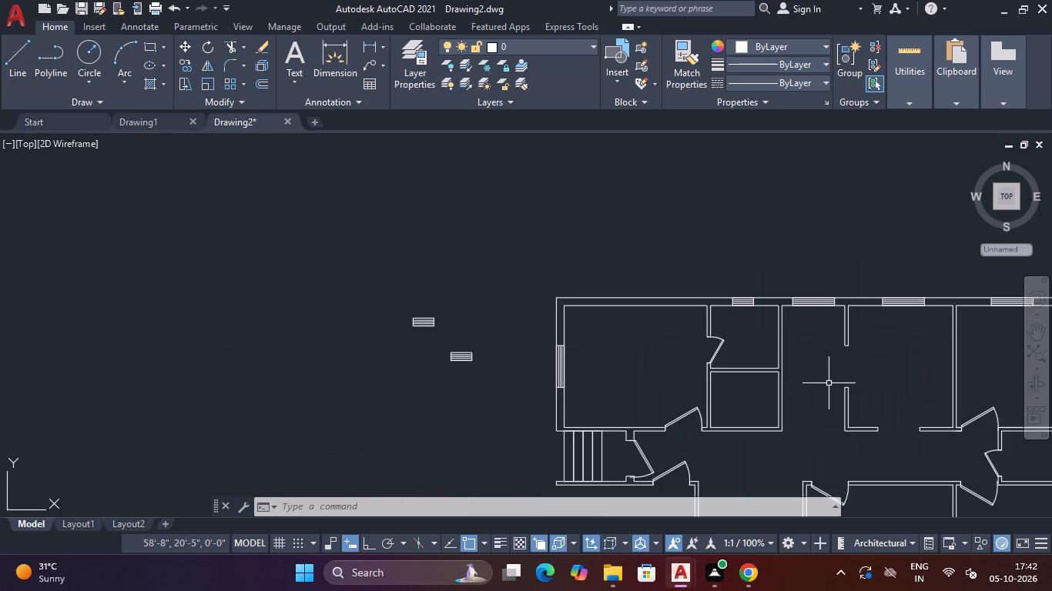
middle_drag(829, 383, 744, 372)
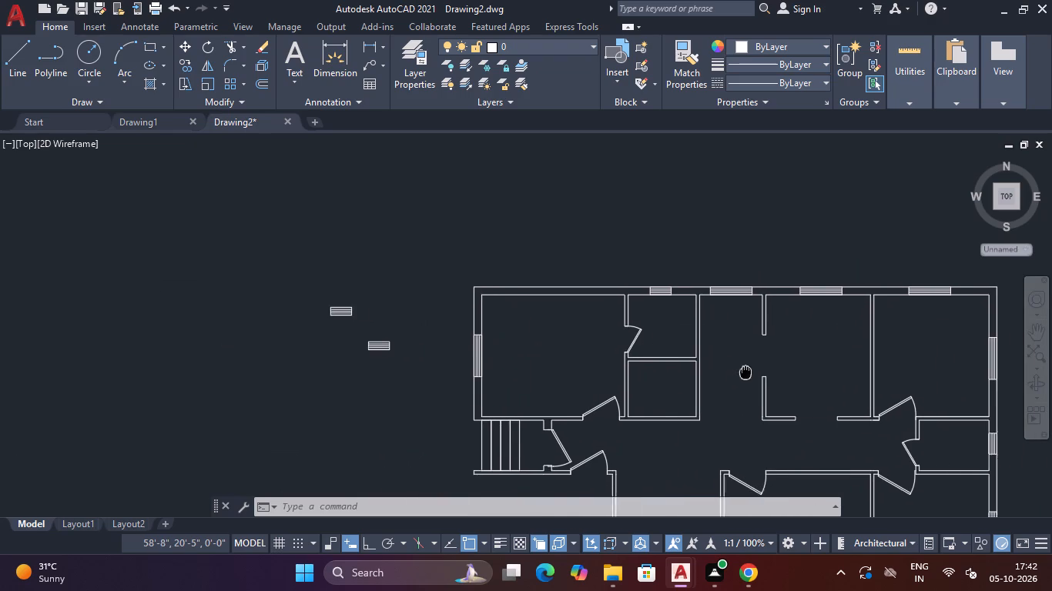
middle_drag(744, 372, 697, 369)
scroll(855, 449, up, 2)
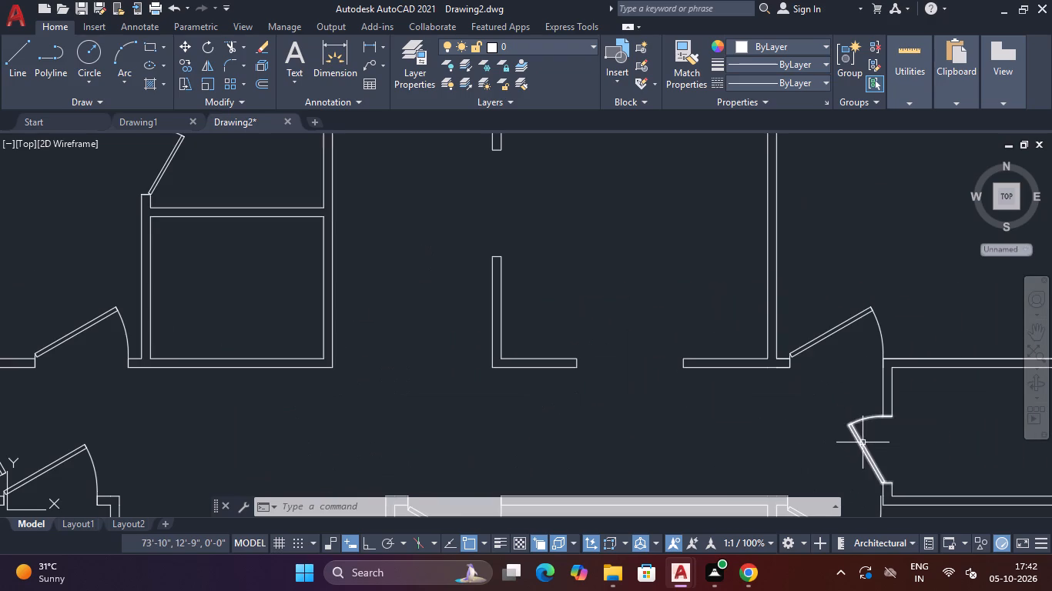
click(863, 442)
click(889, 459)
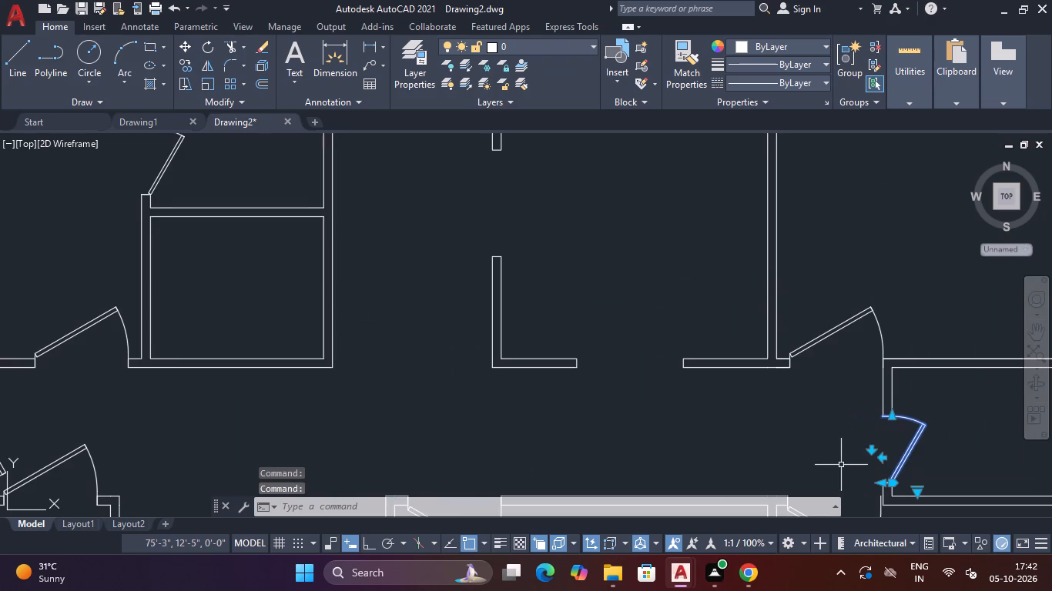
middle_drag(834, 457, 771, 427)
click(771, 426)
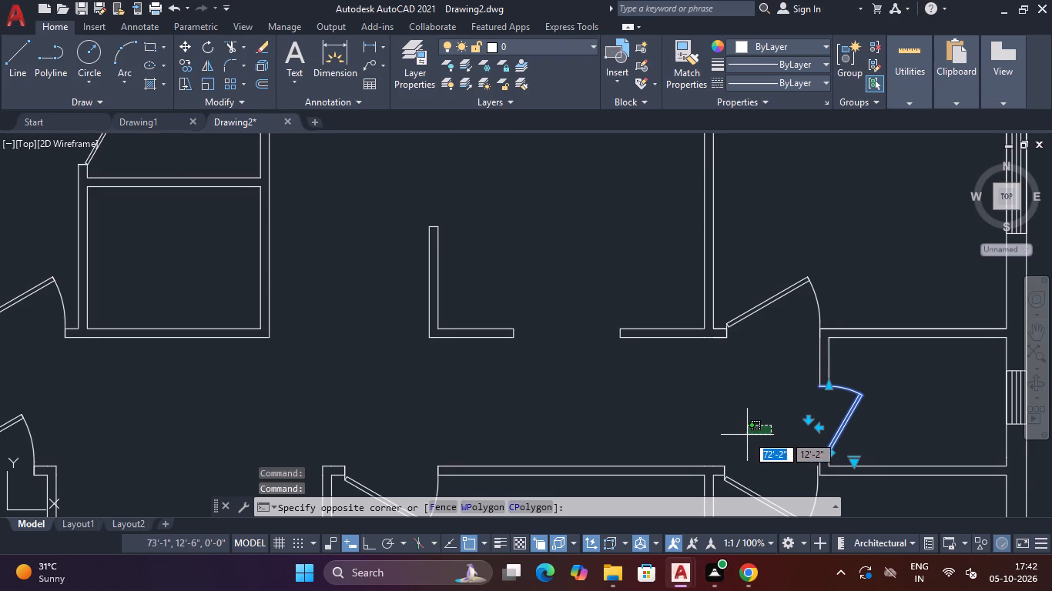
key(Escape)
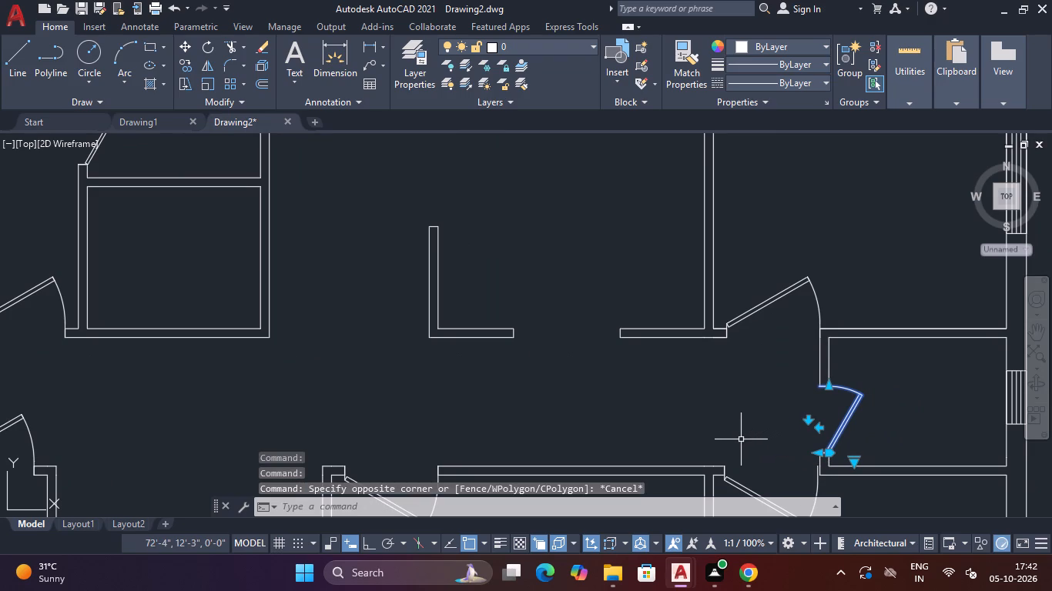
key(Escape)
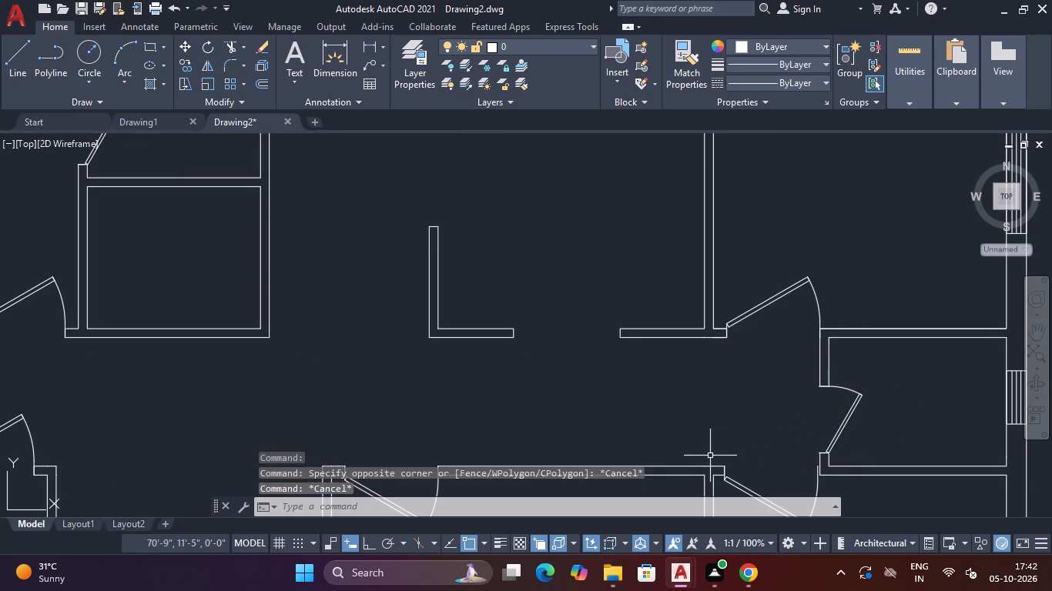
Examine the door swings and wall openings along the central passage and around the northern rooms.
middle_drag(736, 433, 731, 392)
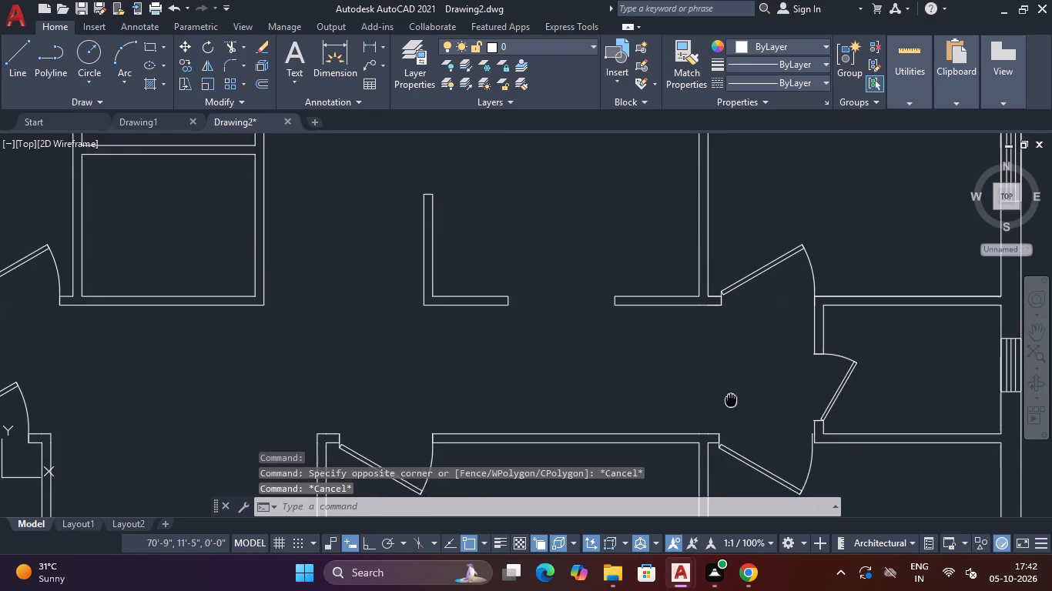
middle_drag(731, 392, 731, 379)
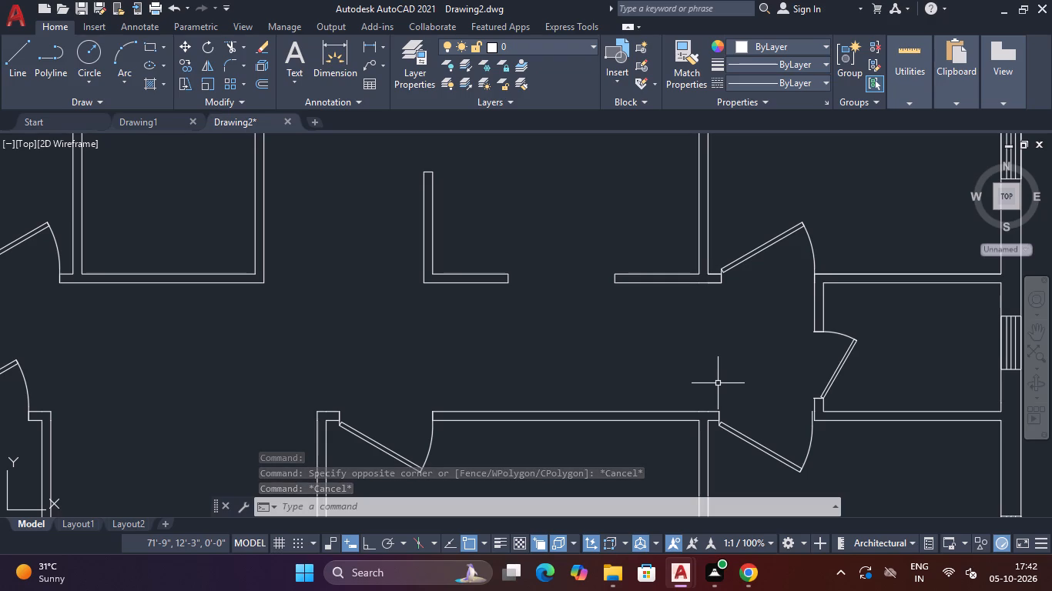
scroll(712, 385, down, 1)
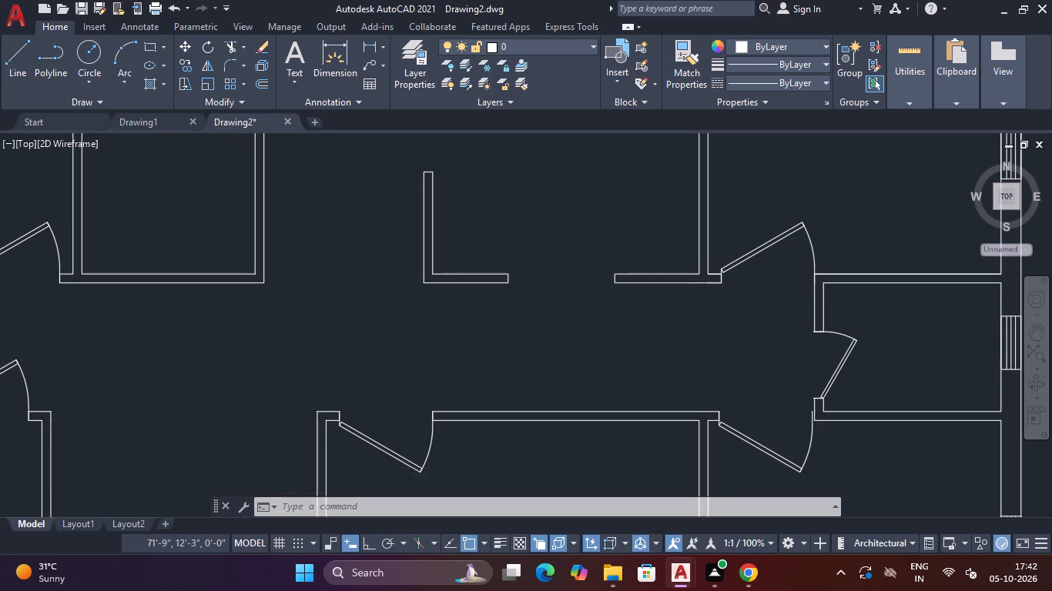
scroll(712, 385, down, 1)
scroll(712, 385, up, 2)
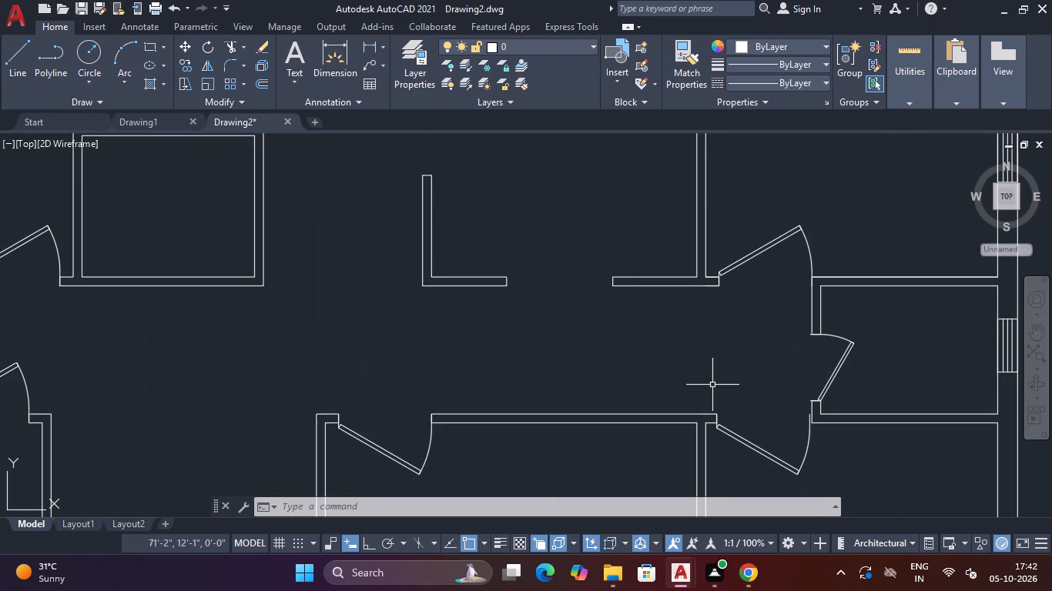
scroll(712, 385, down, 2)
scroll(712, 385, up, 1)
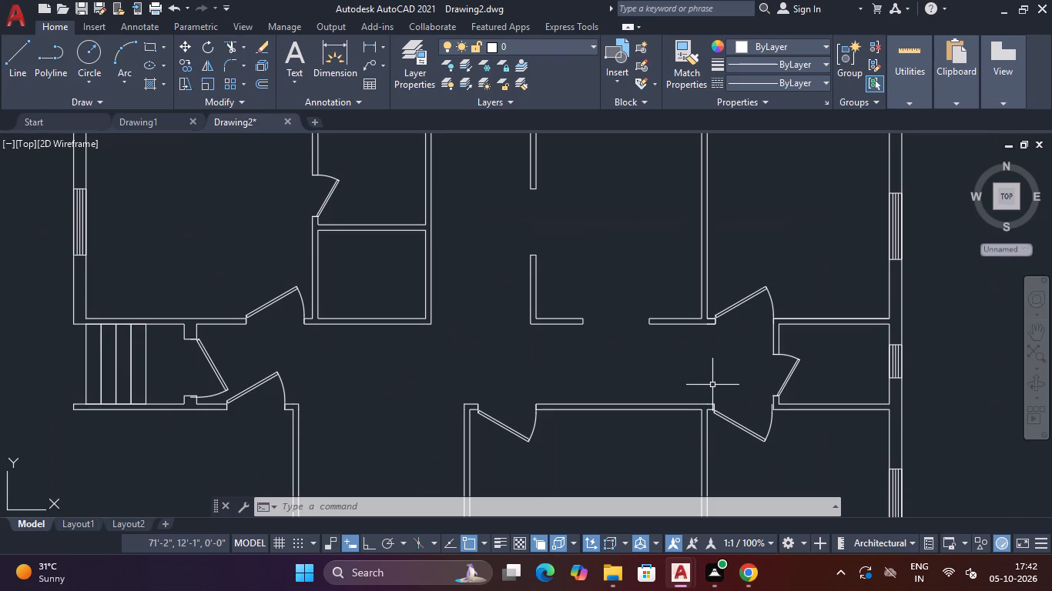
scroll(712, 385, down, 1)
scroll(712, 385, up, 3)
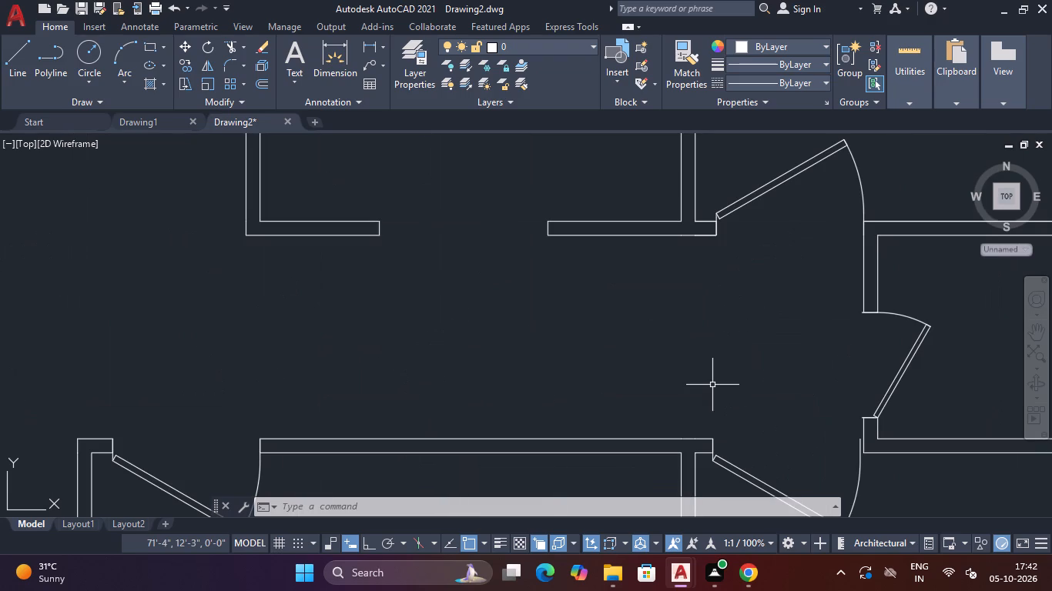
scroll(712, 385, up, 1)
scroll(712, 385, down, 2)
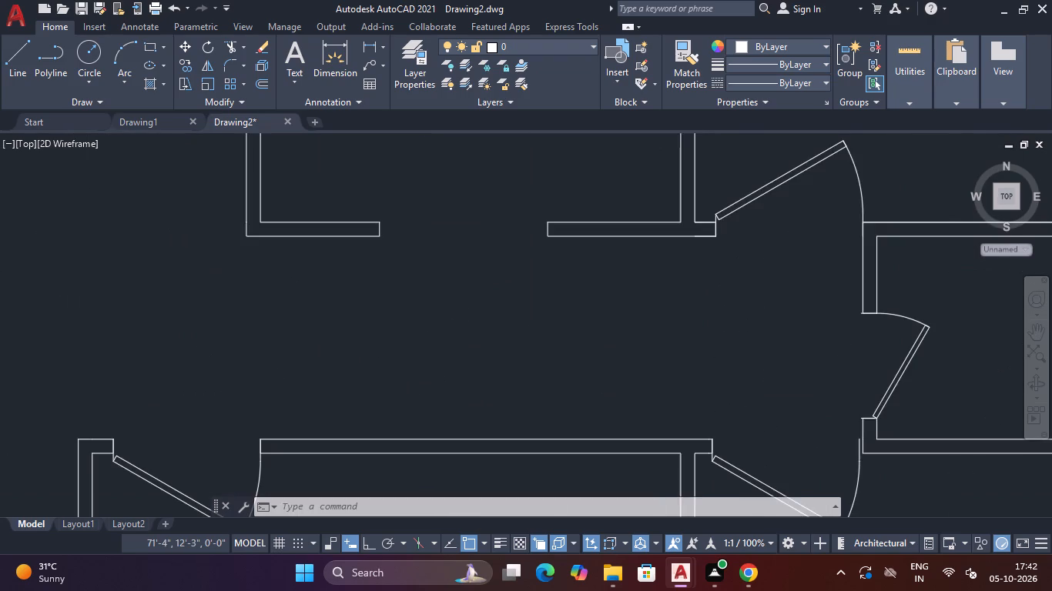
scroll(712, 385, up, 1)
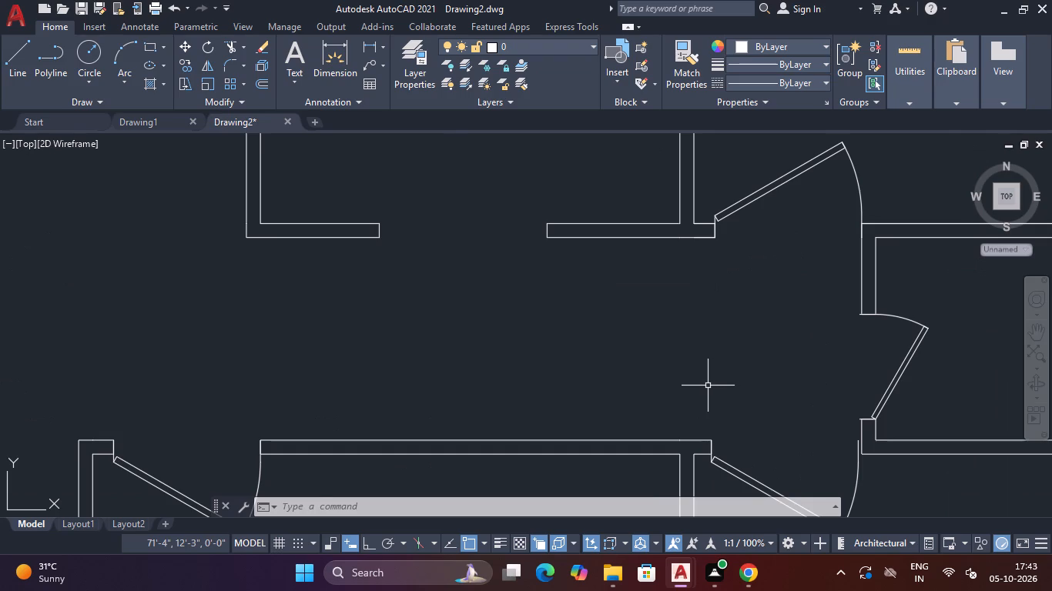
scroll(701, 389, down, 2)
scroll(701, 389, up, 1)
scroll(701, 389, down, 1)
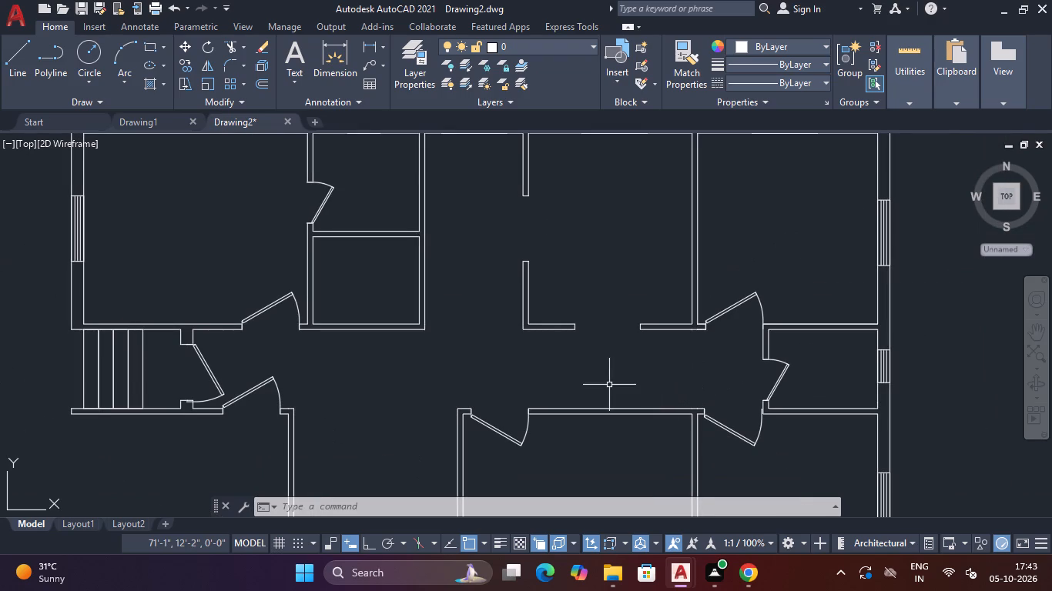
middle_drag(609, 385, 671, 413)
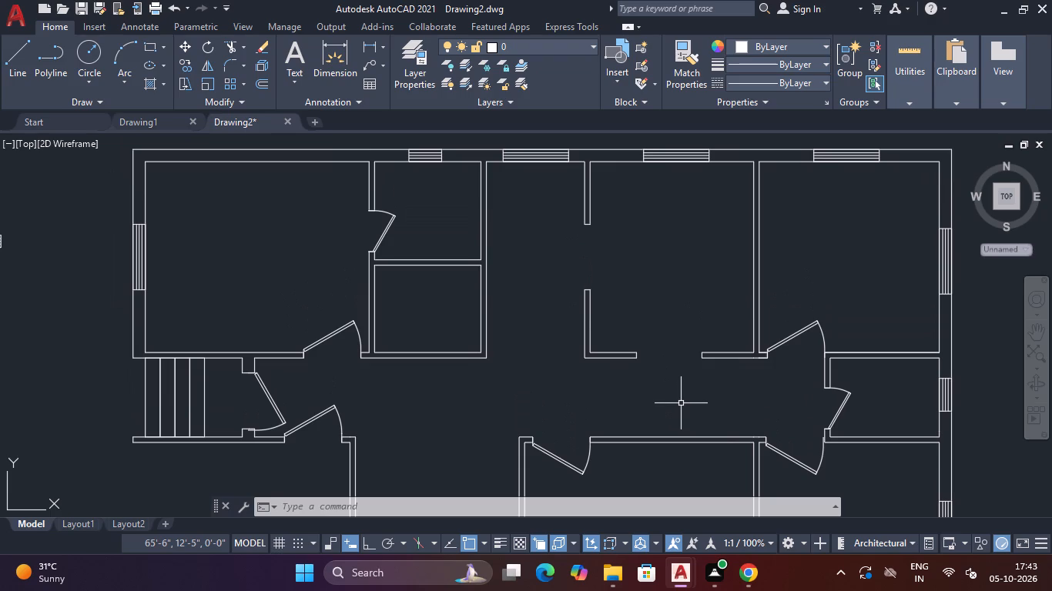
scroll(672, 406, down, 1)
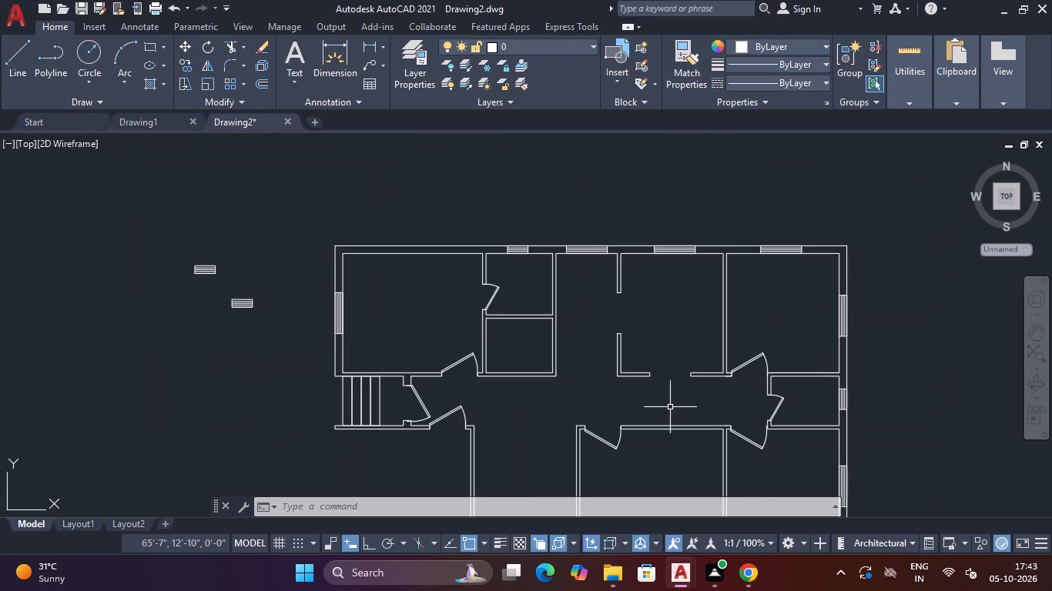
scroll(670, 407, up, 1)
scroll(670, 407, down, 1)
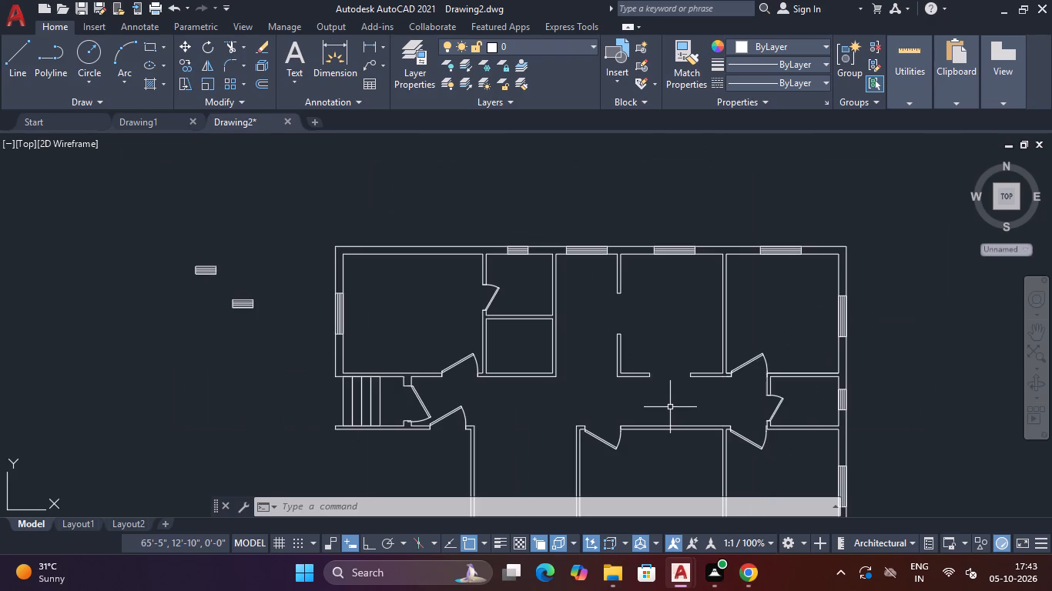
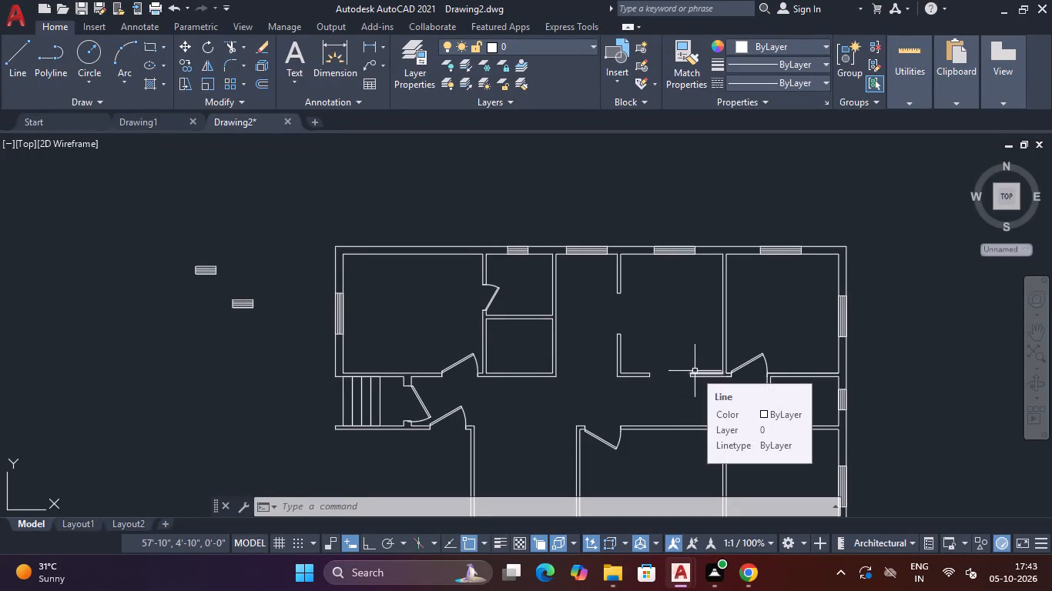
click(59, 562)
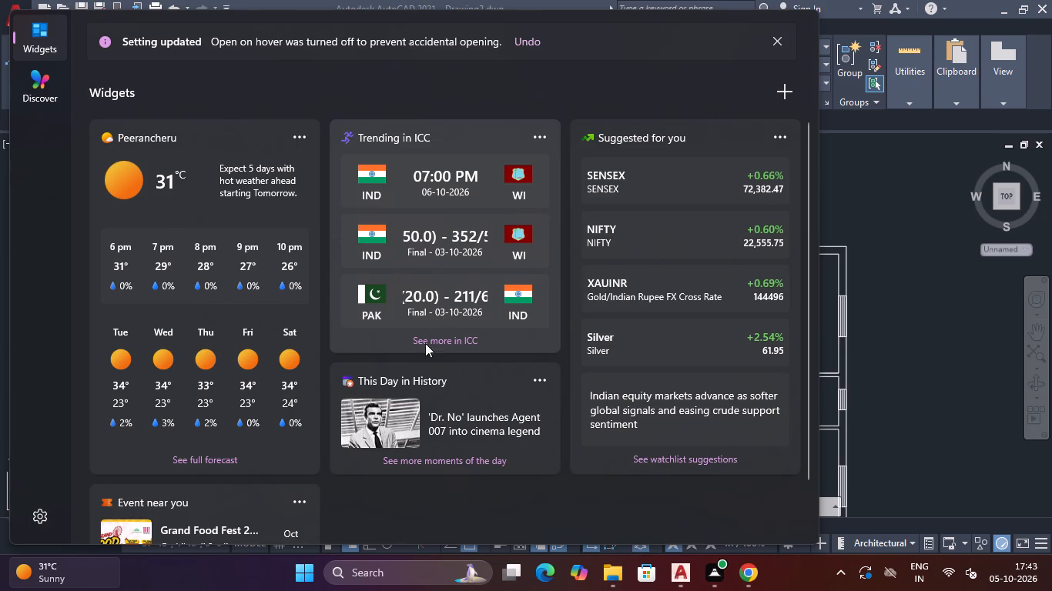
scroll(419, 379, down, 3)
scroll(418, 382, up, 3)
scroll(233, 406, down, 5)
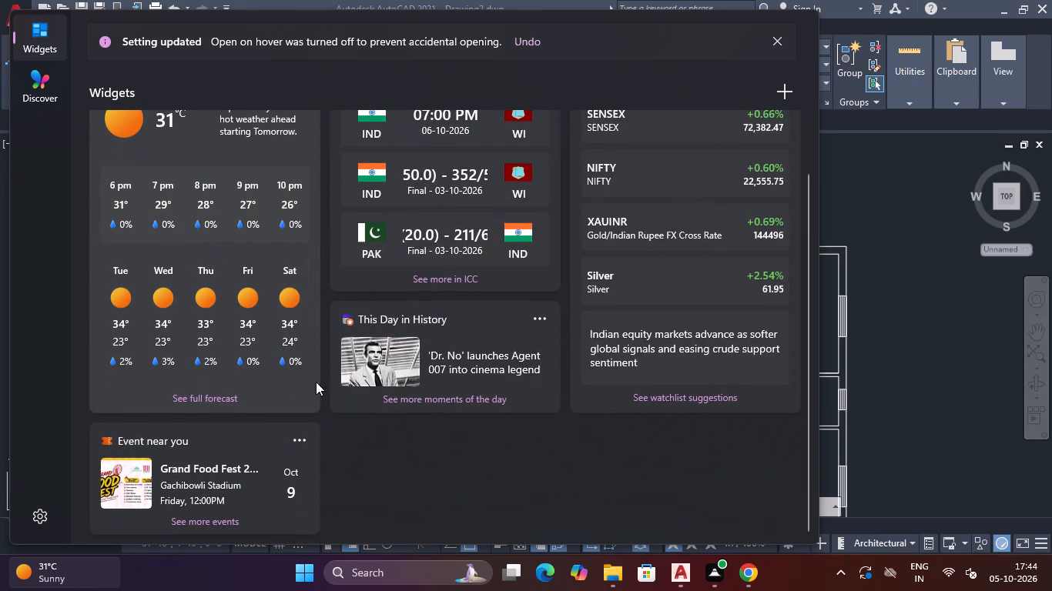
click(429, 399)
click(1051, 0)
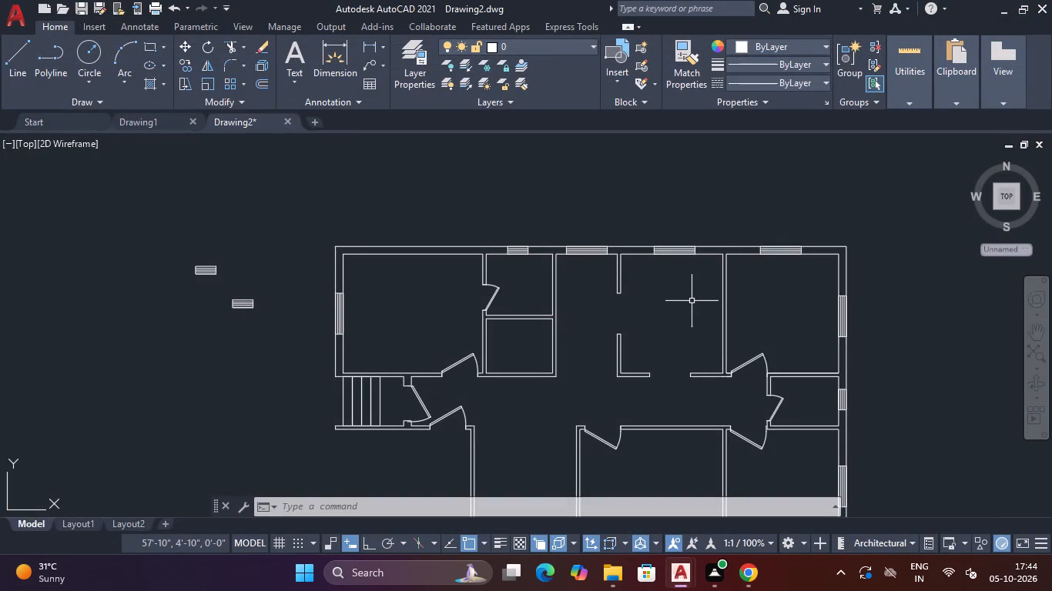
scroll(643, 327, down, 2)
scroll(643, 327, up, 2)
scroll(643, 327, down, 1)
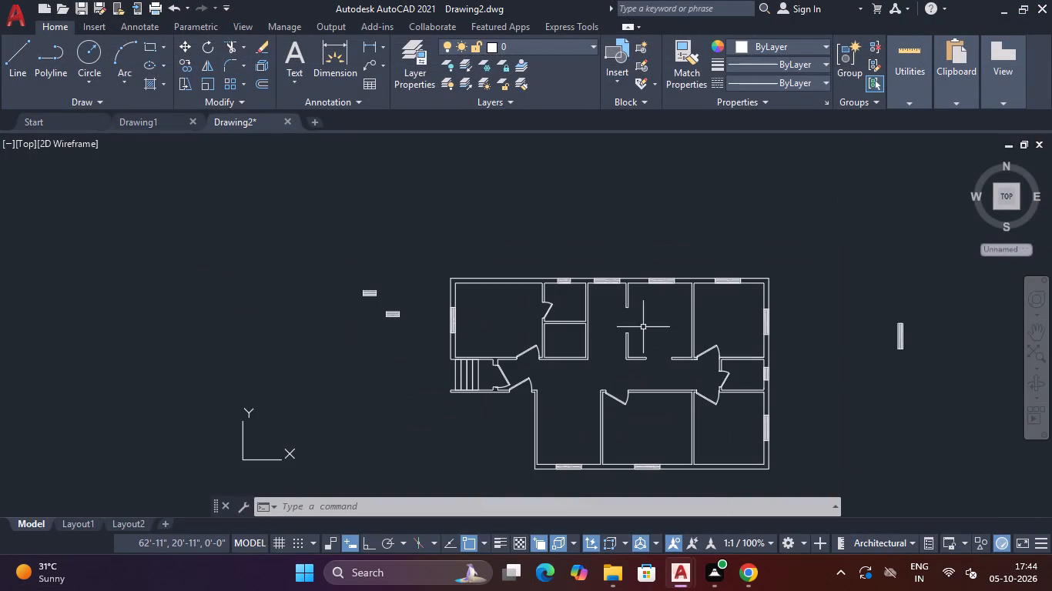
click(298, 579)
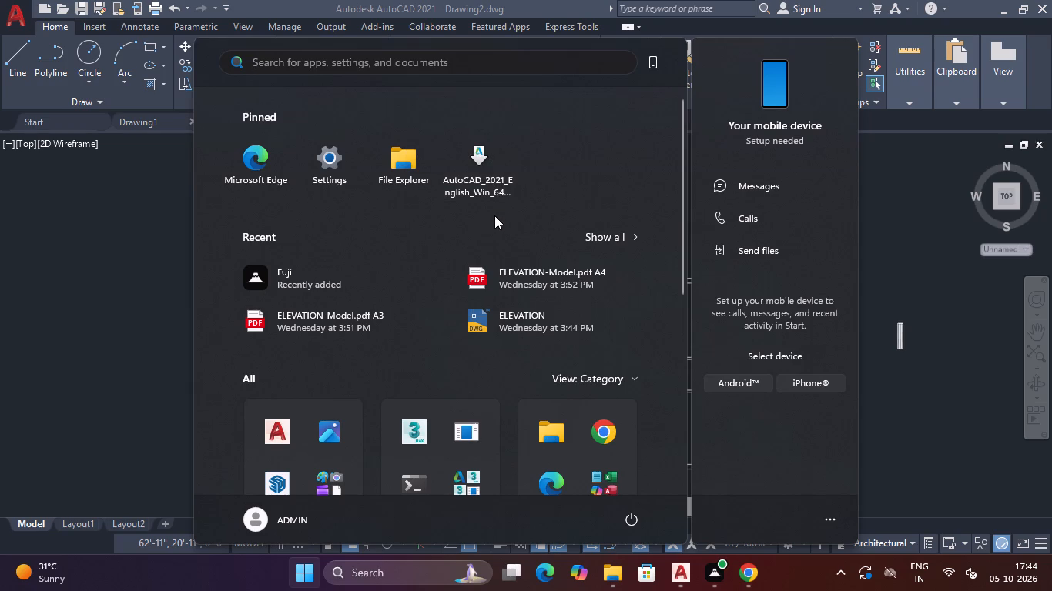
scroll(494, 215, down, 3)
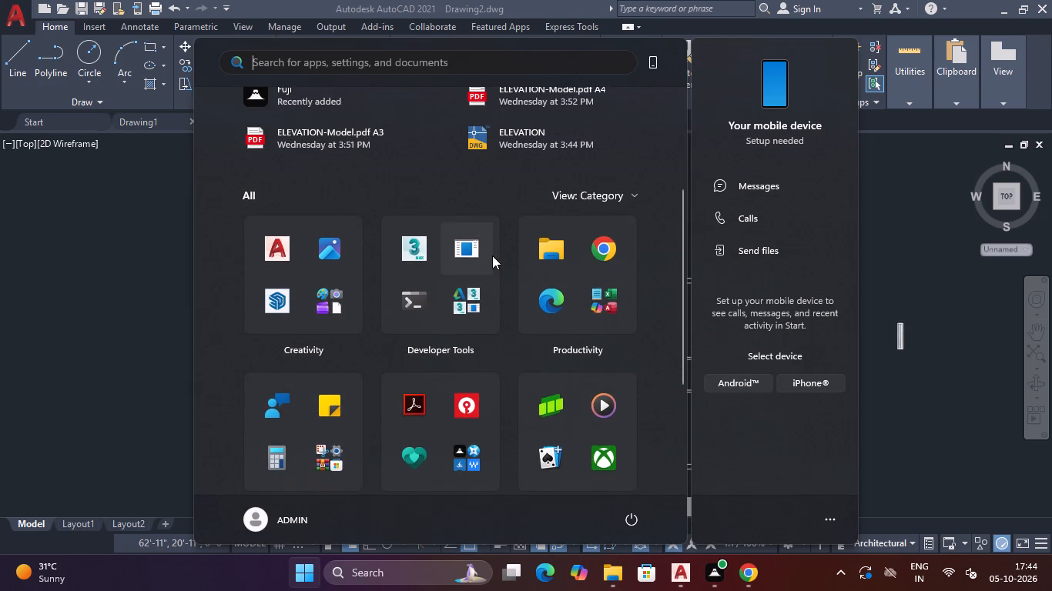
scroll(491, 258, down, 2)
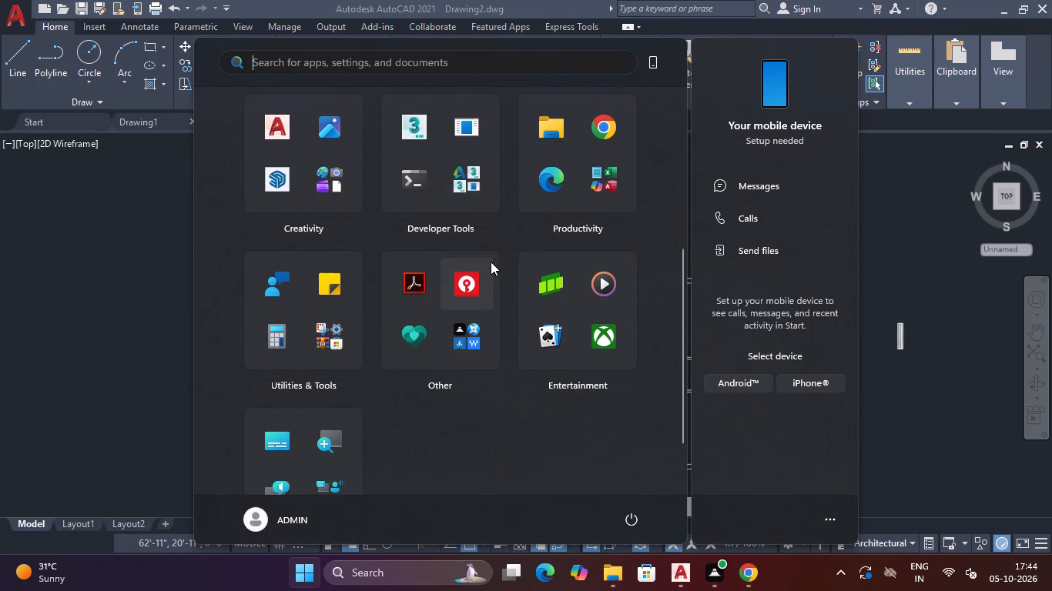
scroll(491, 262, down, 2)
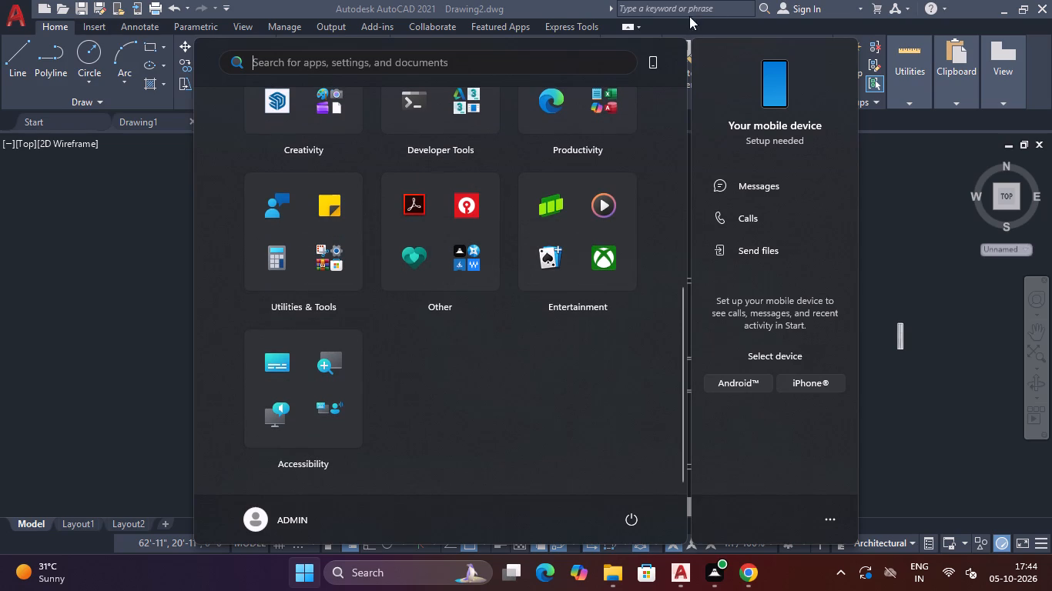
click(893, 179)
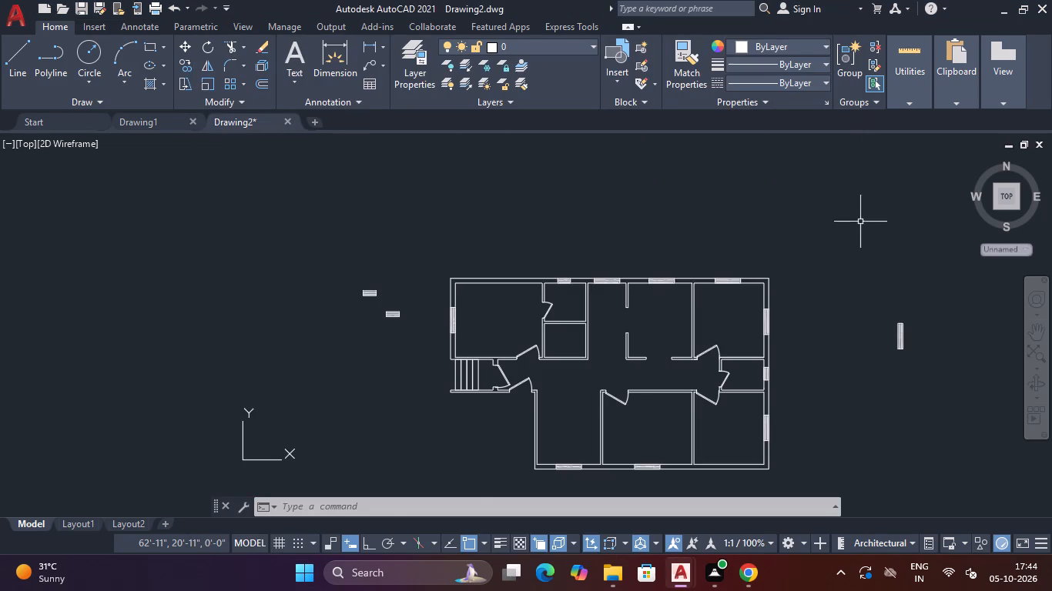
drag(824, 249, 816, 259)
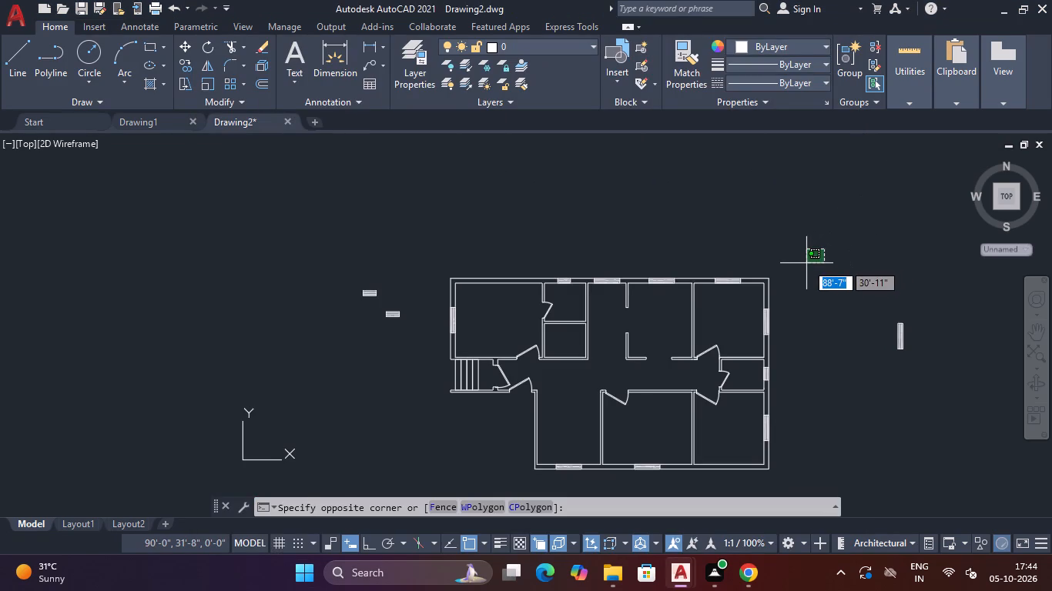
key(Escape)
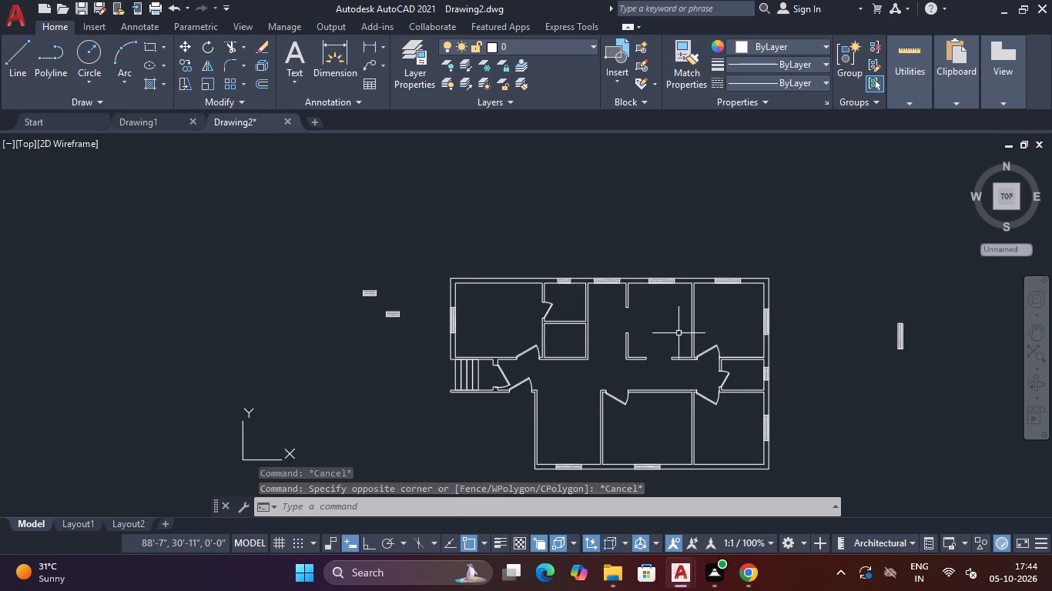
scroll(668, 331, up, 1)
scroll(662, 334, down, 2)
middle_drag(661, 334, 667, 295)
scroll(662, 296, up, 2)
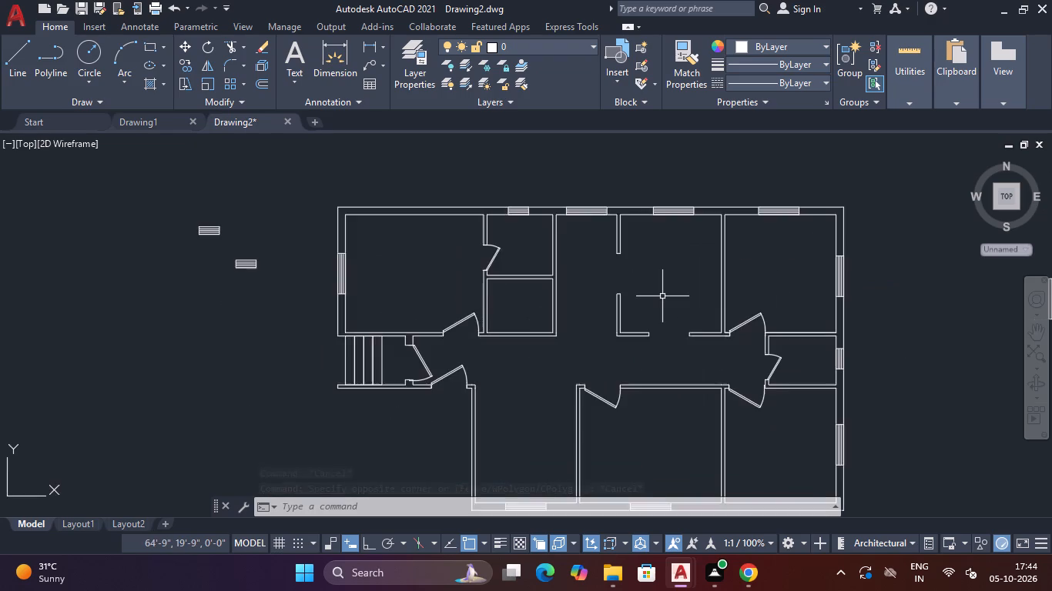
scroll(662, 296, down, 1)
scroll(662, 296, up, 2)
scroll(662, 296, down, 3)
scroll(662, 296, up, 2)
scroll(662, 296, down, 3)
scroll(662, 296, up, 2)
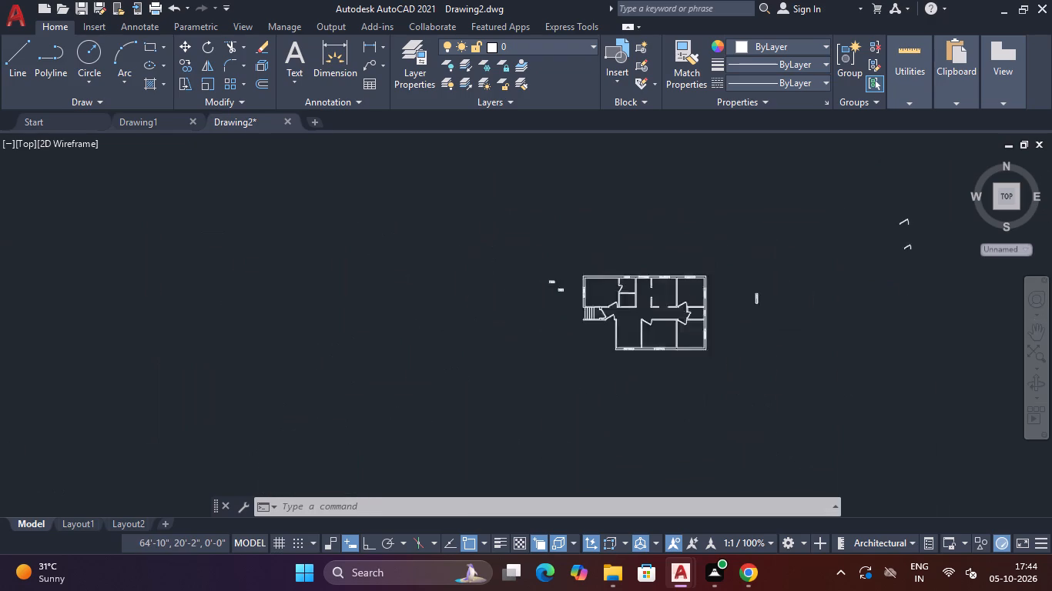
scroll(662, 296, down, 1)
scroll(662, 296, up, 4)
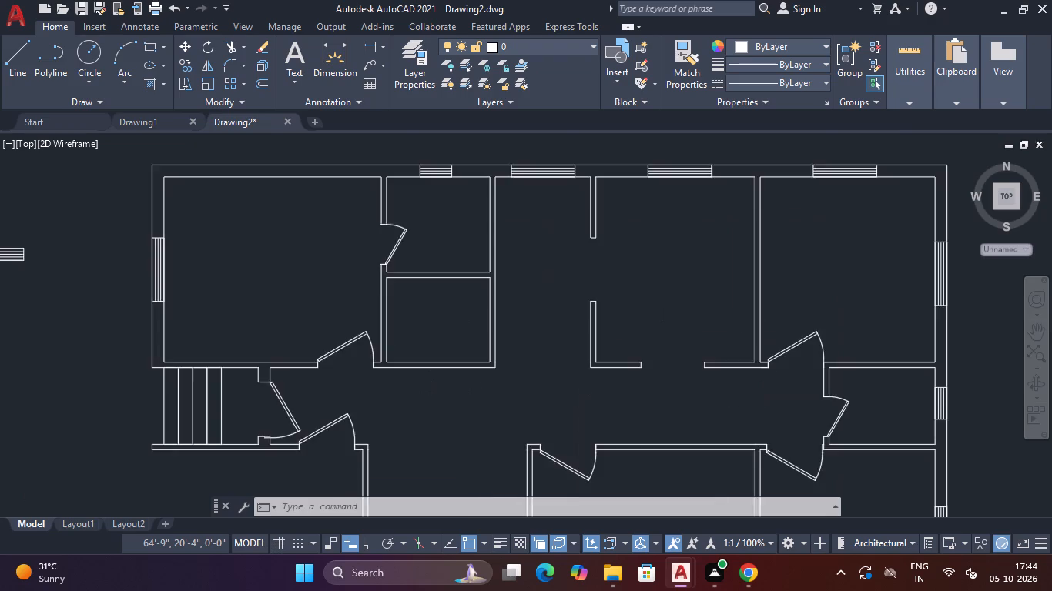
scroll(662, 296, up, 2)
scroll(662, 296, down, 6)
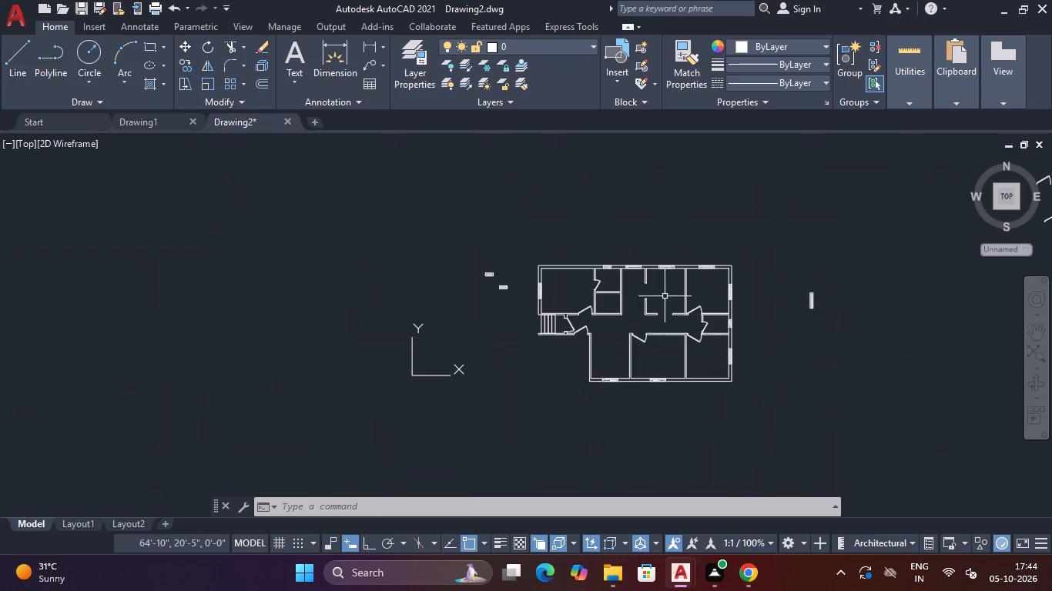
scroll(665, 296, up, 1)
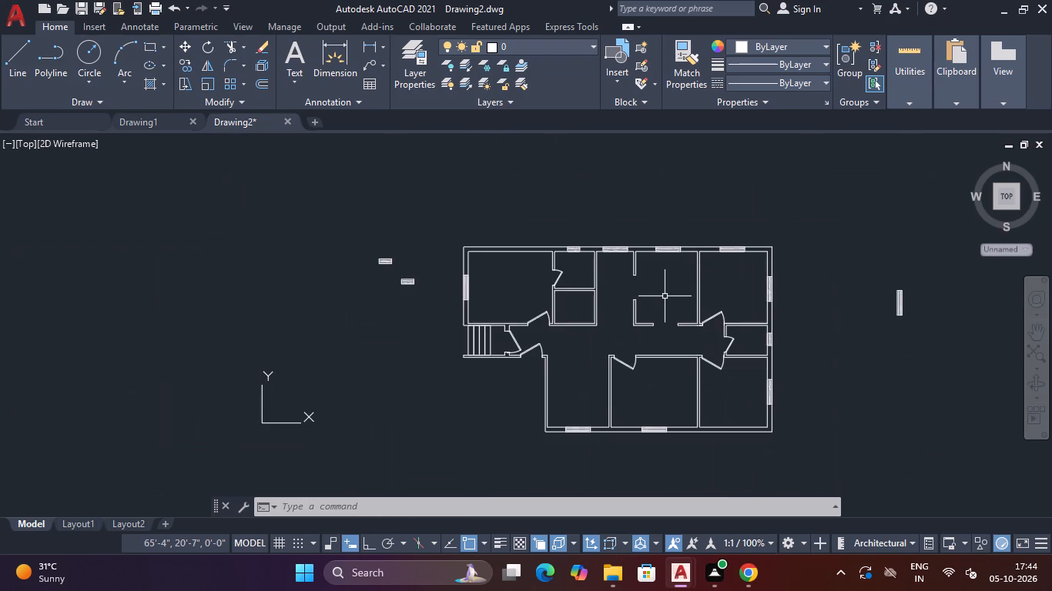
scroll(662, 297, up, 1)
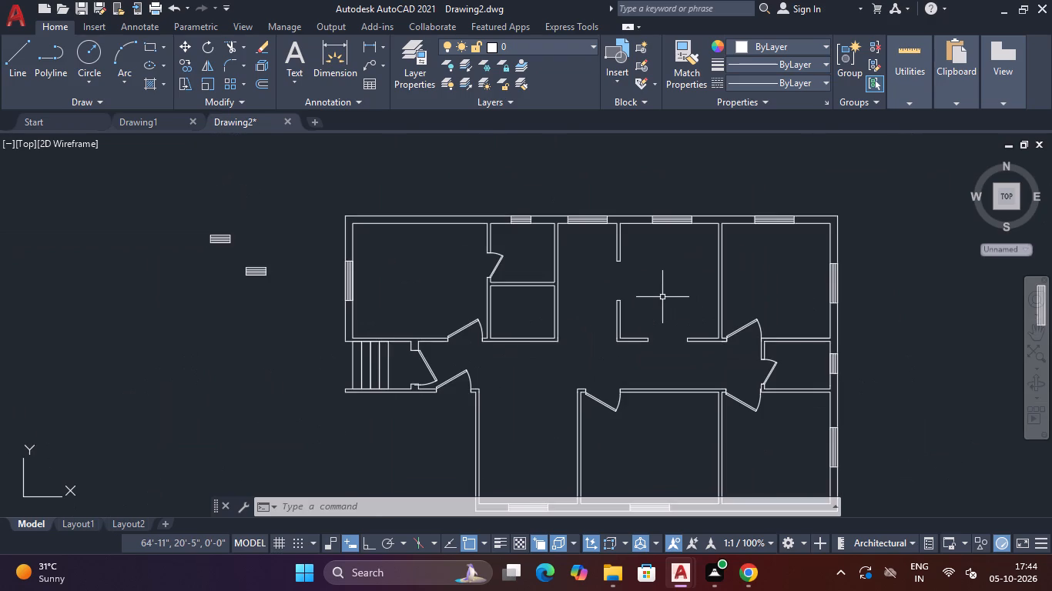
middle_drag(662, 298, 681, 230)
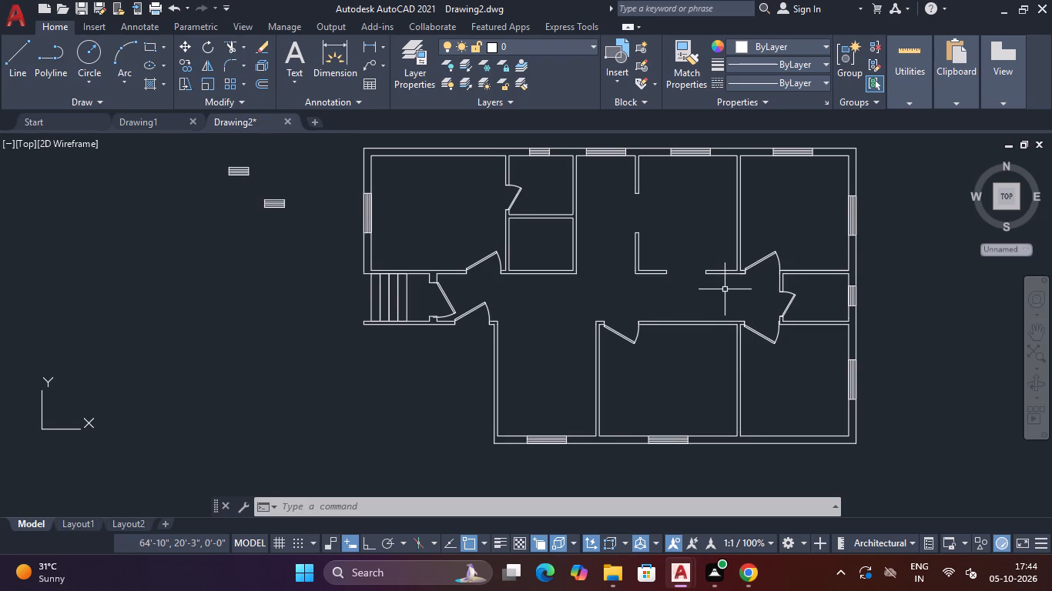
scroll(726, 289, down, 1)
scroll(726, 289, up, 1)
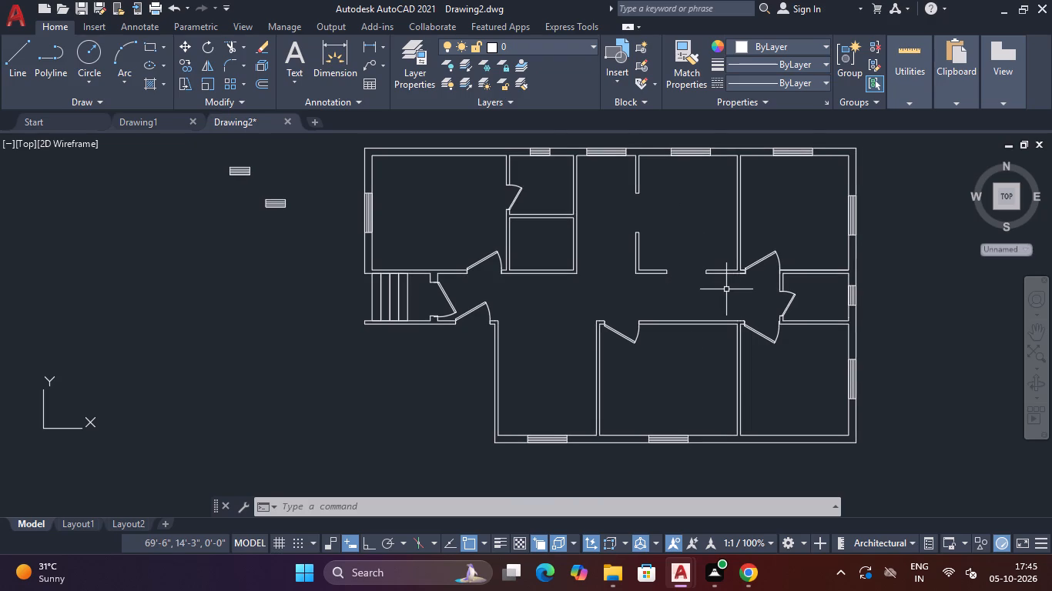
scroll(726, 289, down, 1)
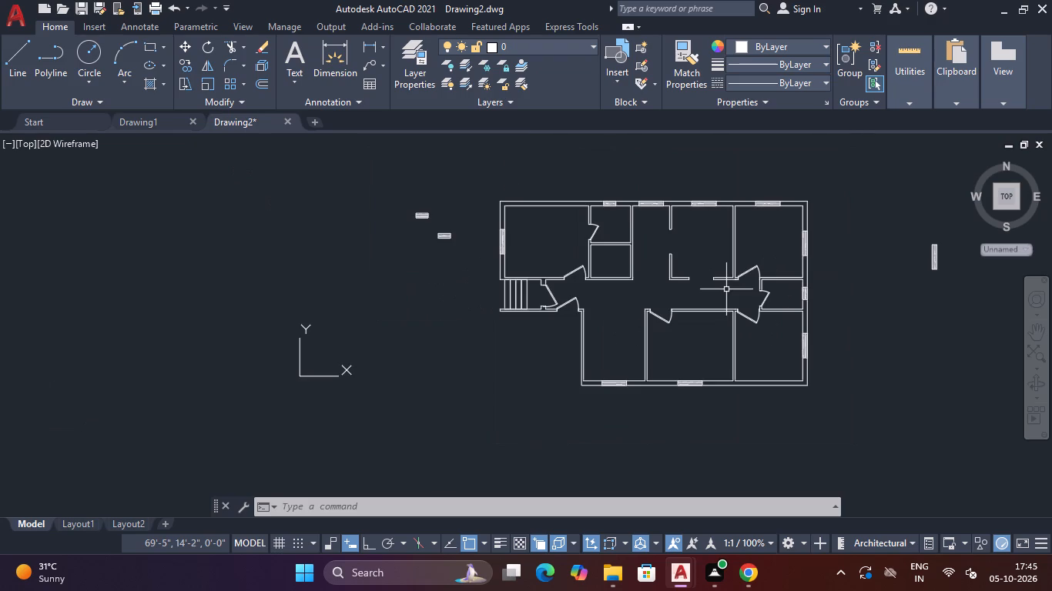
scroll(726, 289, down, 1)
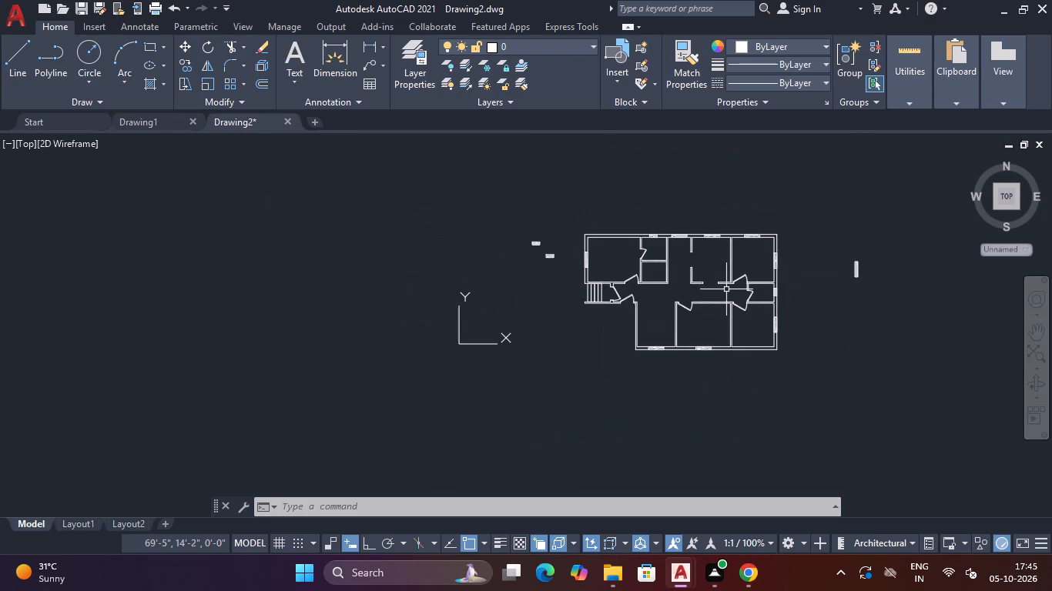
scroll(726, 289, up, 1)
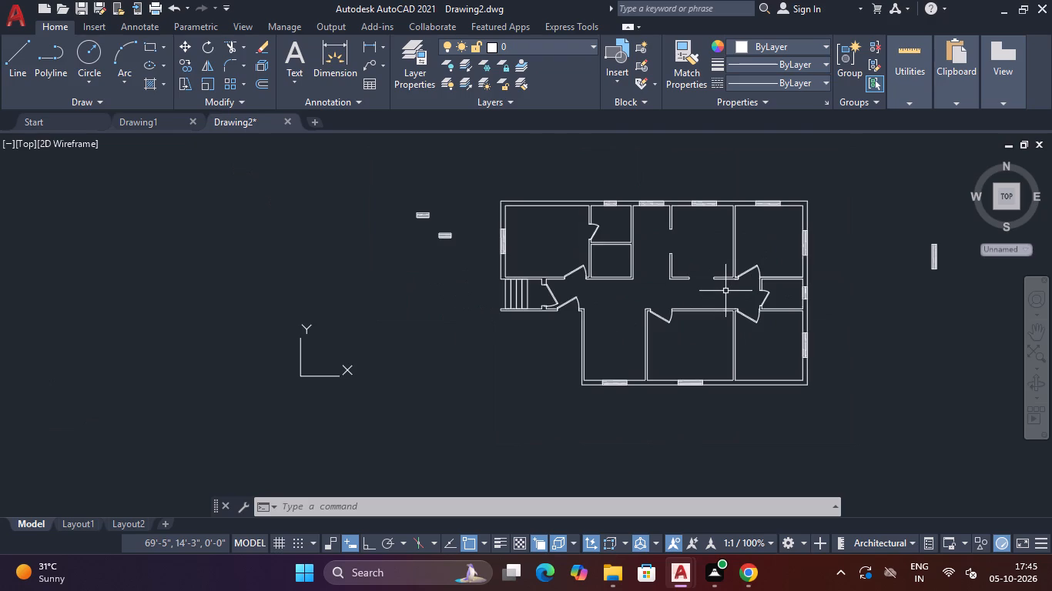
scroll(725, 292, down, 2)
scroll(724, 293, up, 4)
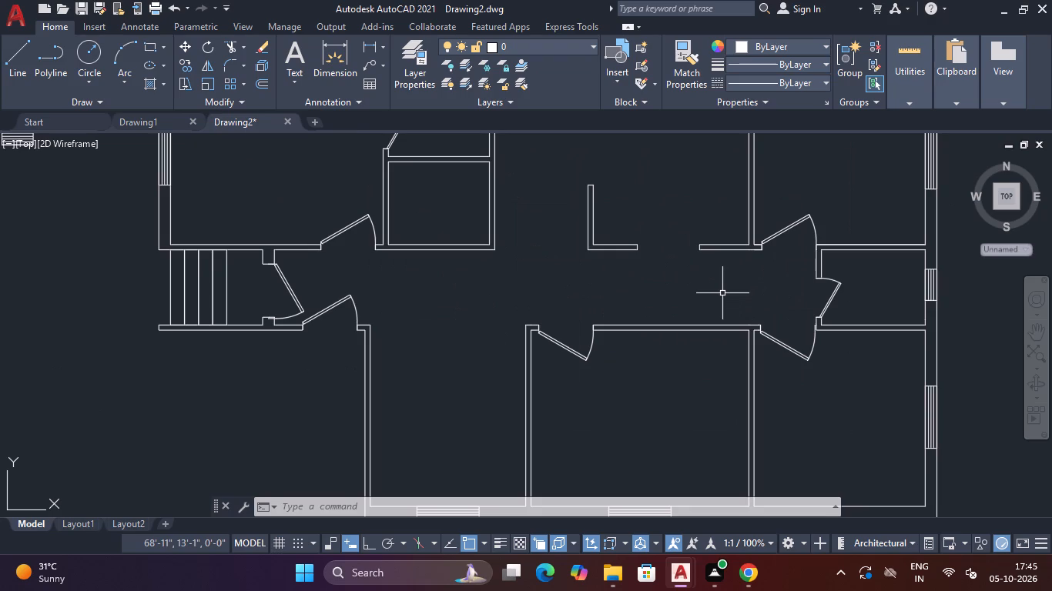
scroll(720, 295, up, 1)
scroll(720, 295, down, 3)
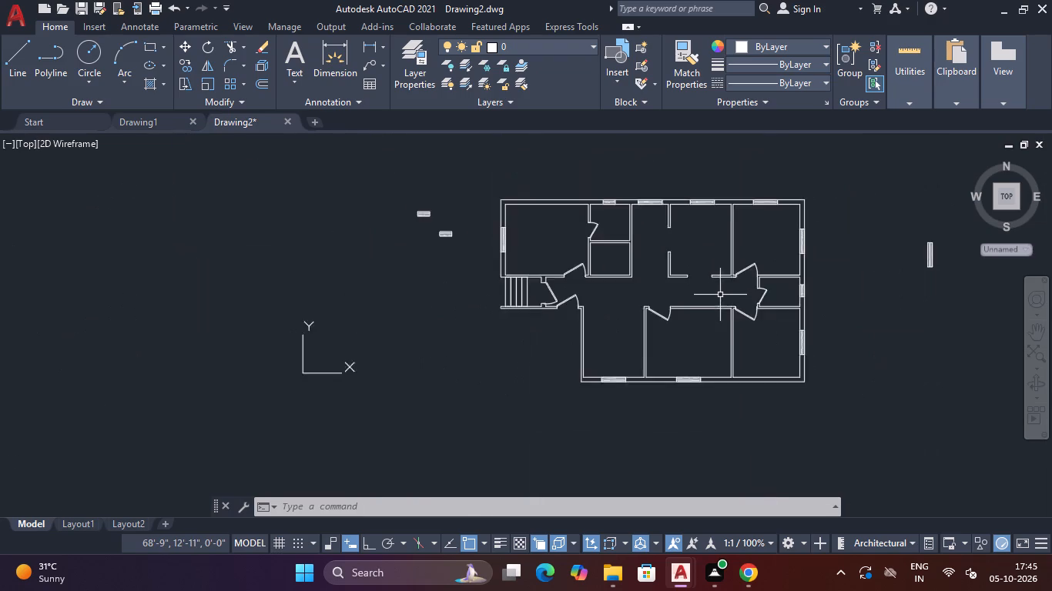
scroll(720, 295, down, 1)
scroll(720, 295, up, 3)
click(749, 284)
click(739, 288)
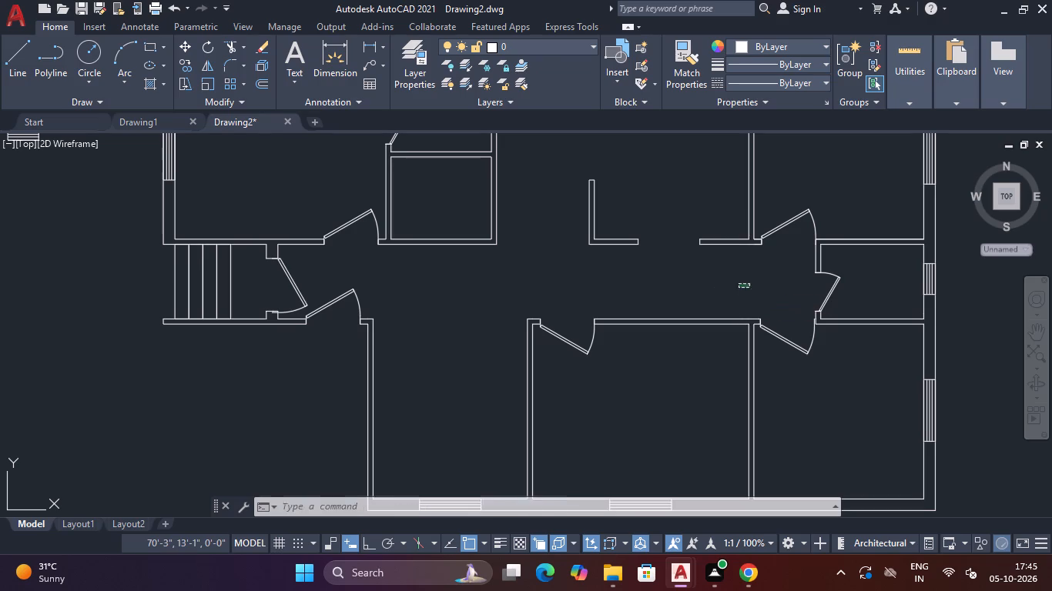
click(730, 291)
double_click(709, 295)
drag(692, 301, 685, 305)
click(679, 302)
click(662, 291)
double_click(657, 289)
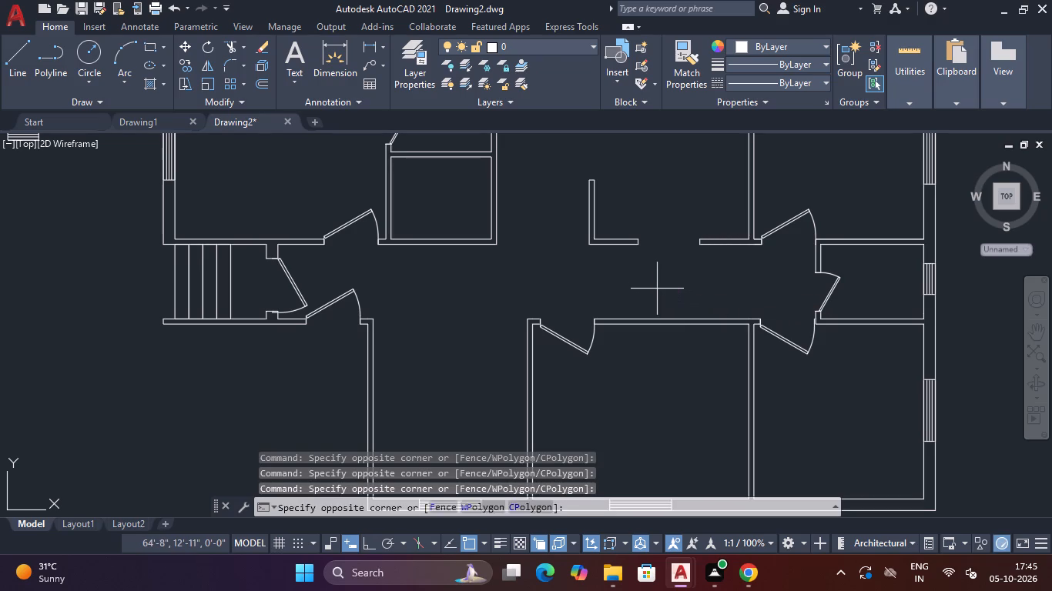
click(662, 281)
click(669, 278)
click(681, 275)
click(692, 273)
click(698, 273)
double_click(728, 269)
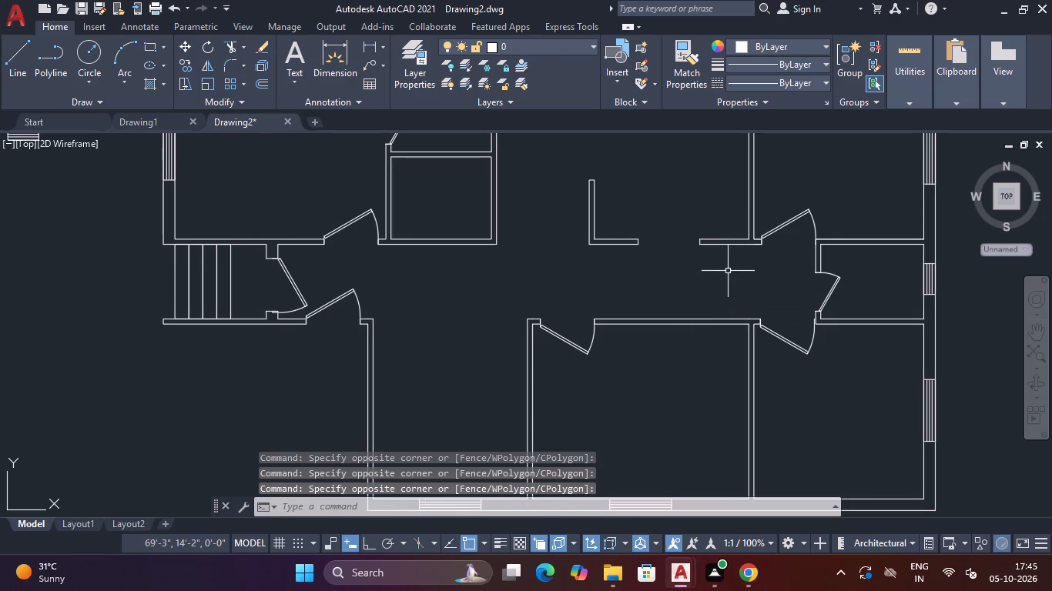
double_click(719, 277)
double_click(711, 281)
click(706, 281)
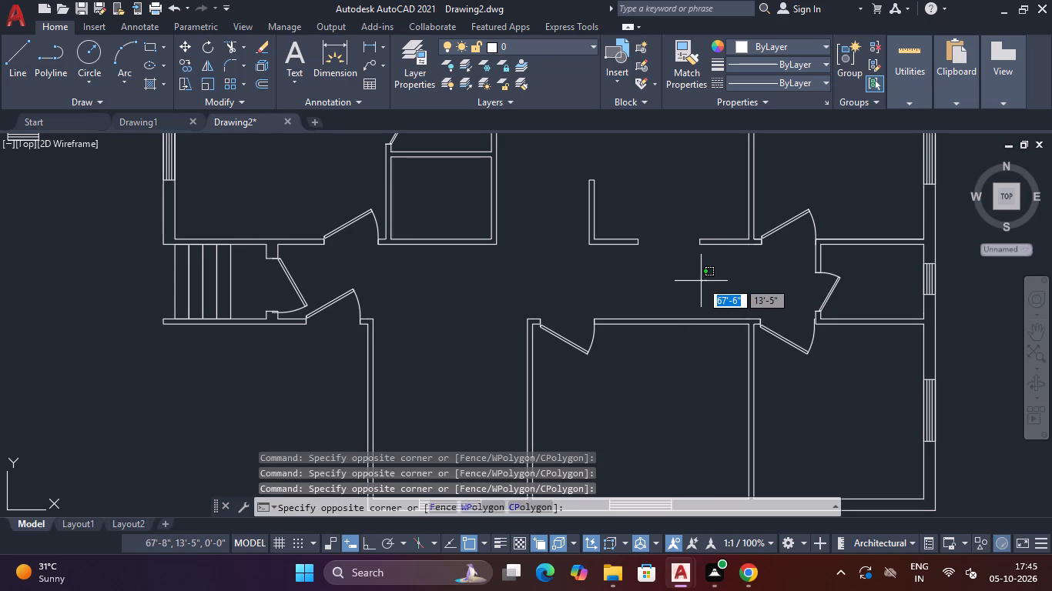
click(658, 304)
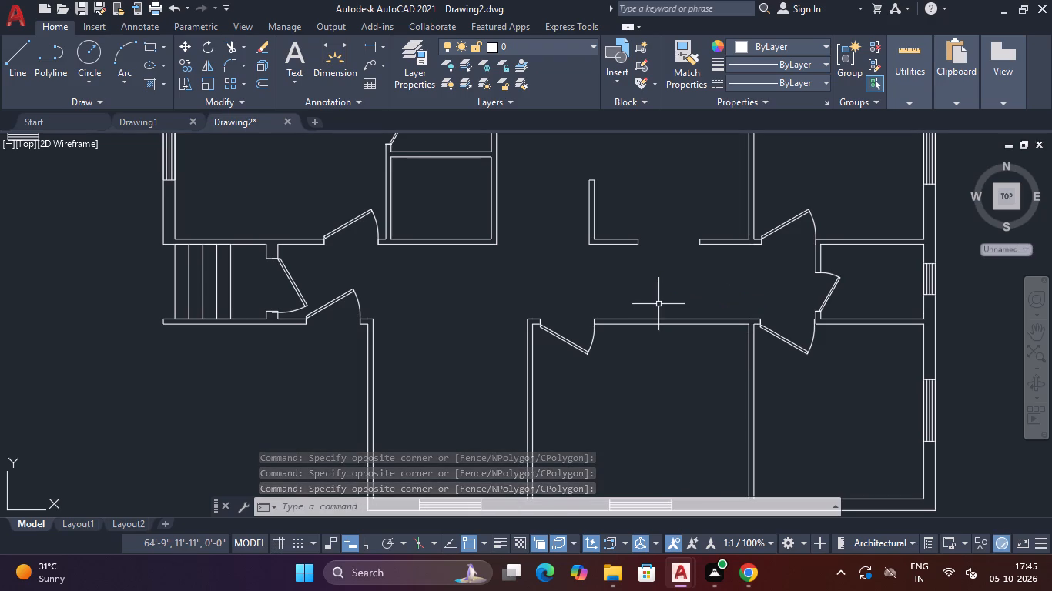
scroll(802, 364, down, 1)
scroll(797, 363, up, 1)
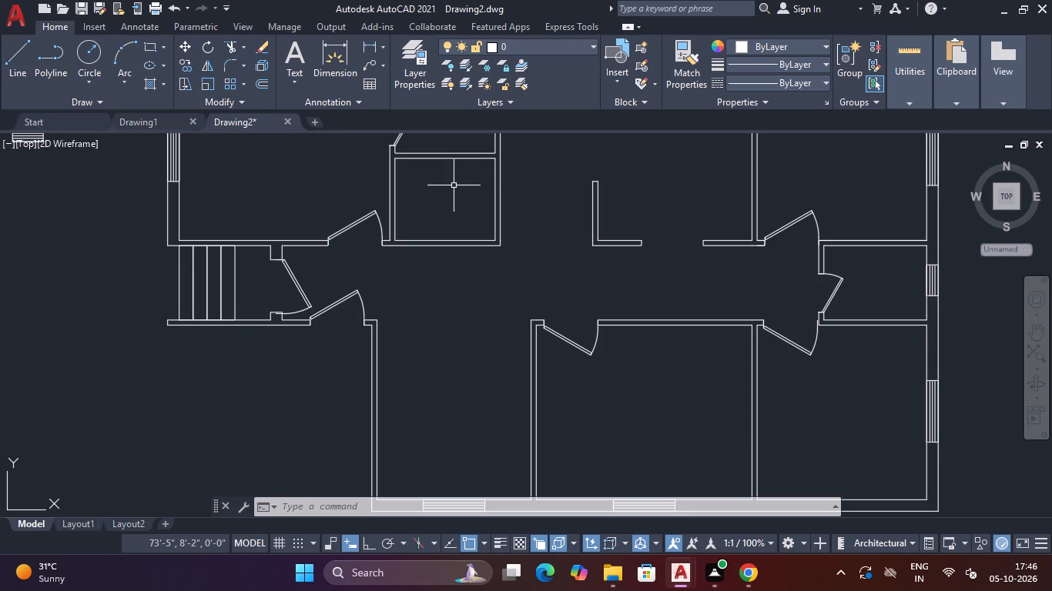
Offset the inner north and east wall lines of the top-row room with two open doorways 2' into the room.
scroll(406, 285, down, 2)
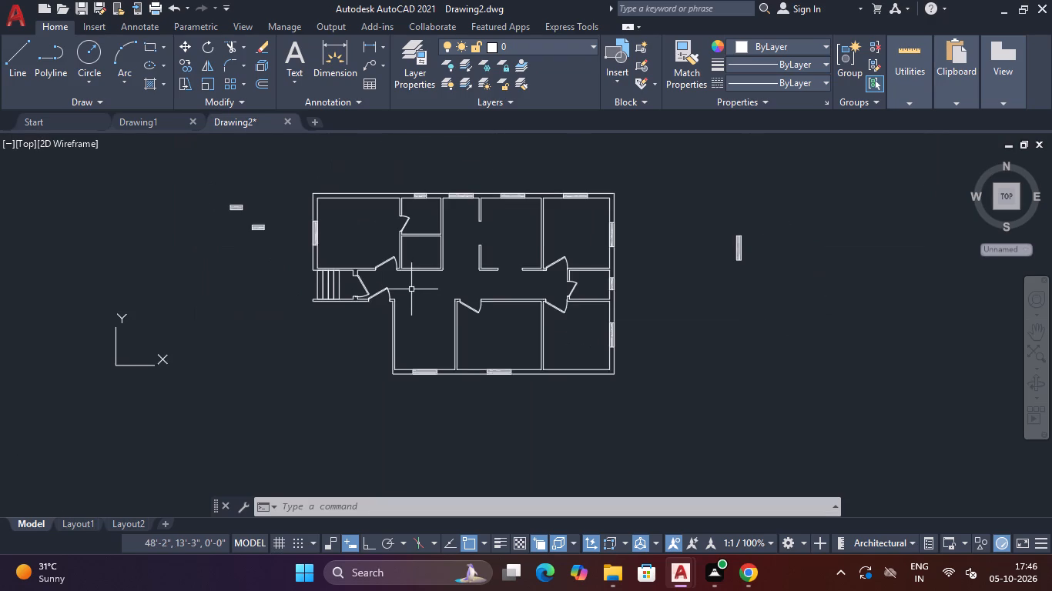
middle_drag(411, 289, 387, 285)
scroll(467, 225, up, 2)
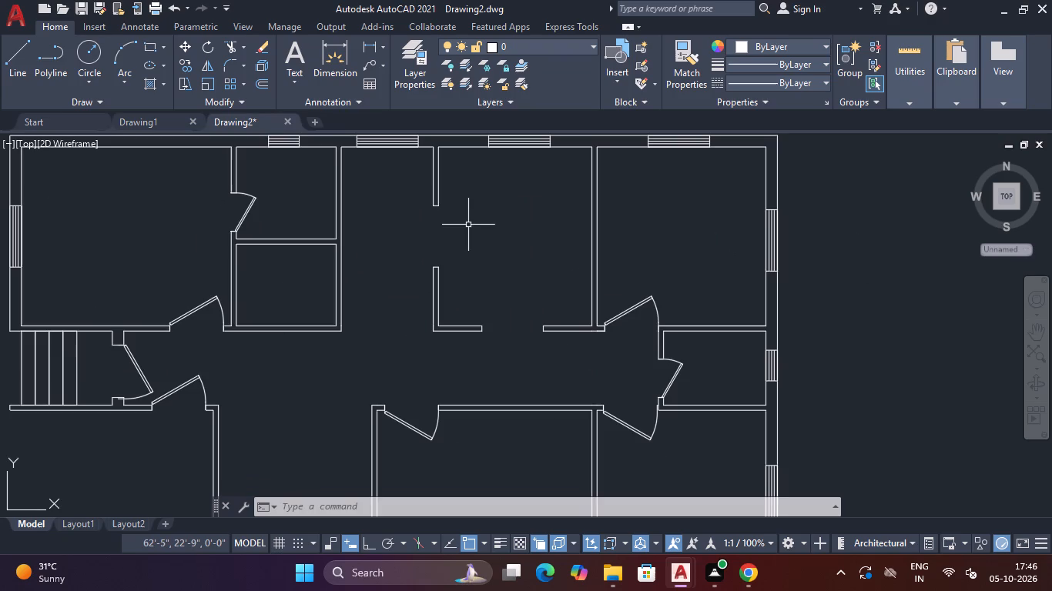
text(O)
key(space)
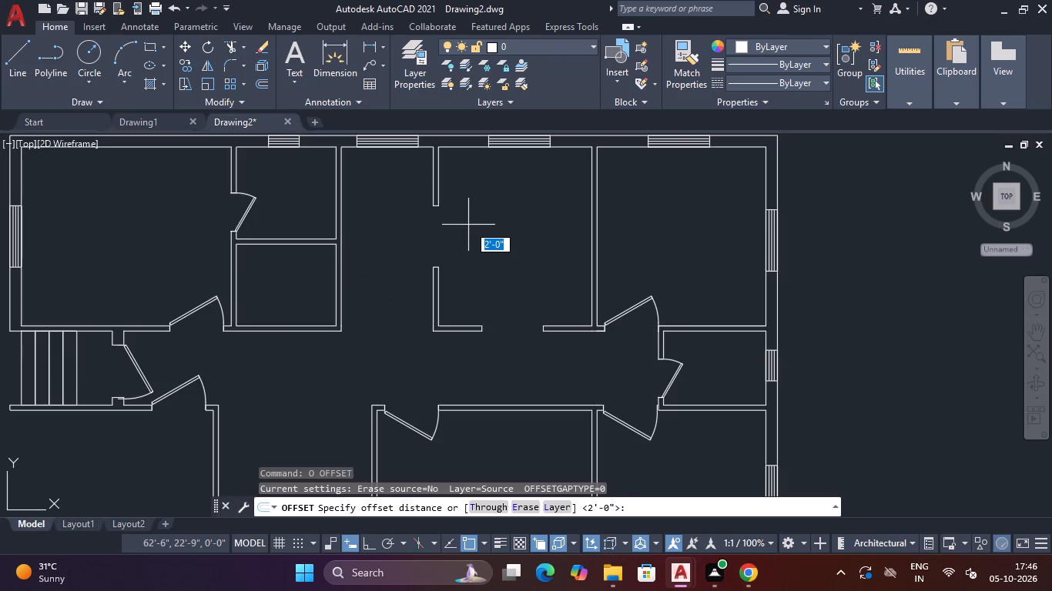
key(2)
key(apostrophe)
key(Return)
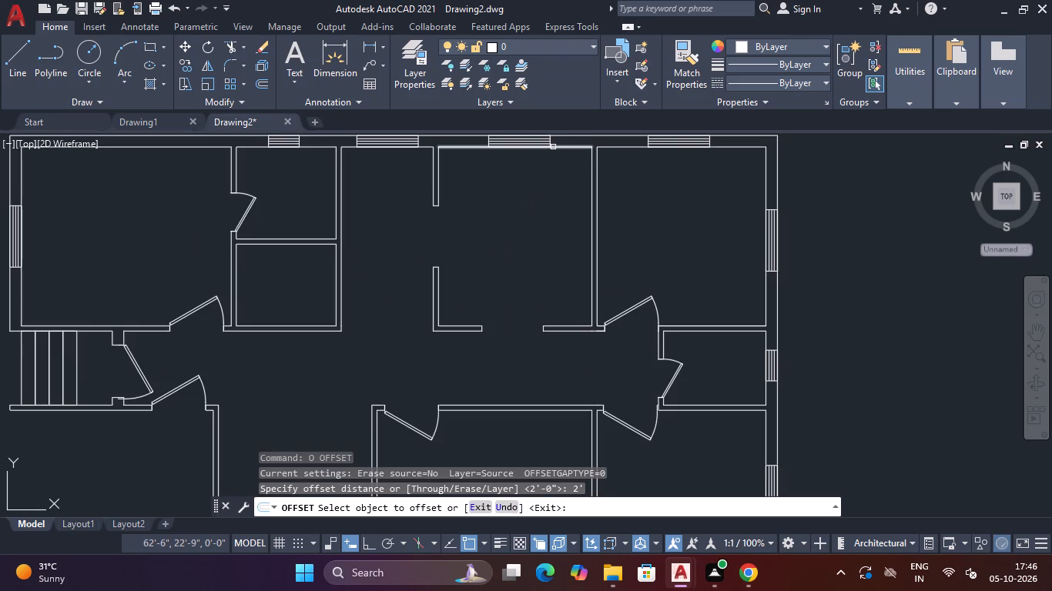
click(555, 148)
click(555, 178)
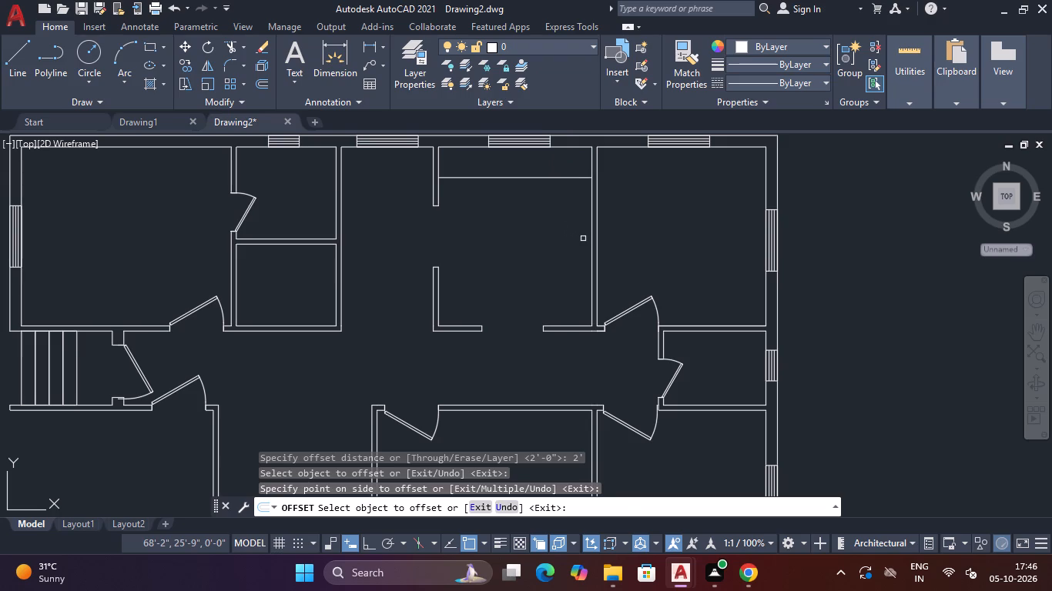
click(591, 239)
click(567, 239)
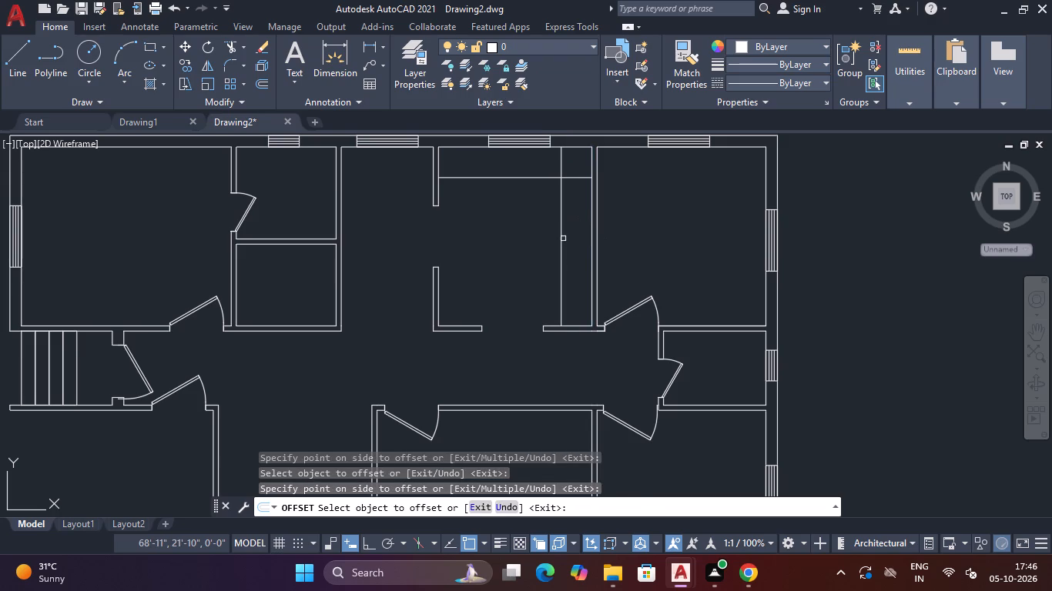
Trim the overlapping ends of the two offset lines at the room's northeast corner so they form a clean L-shaped counter outline.
text(TR)
key(space)
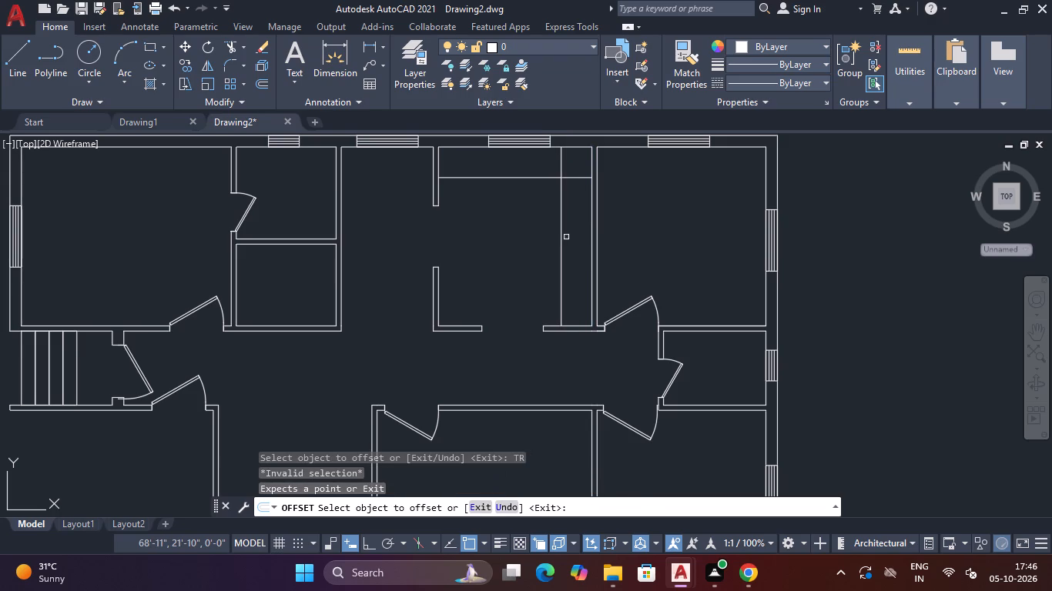
drag(550, 166, 571, 165)
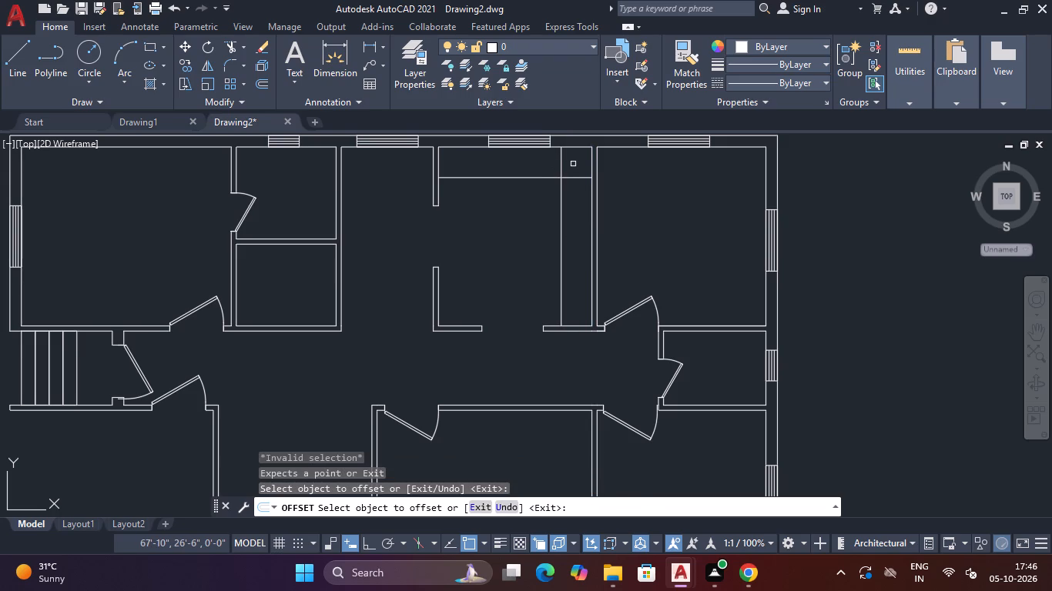
key(Escape)
key(Escape)
text(TR)
key(space)
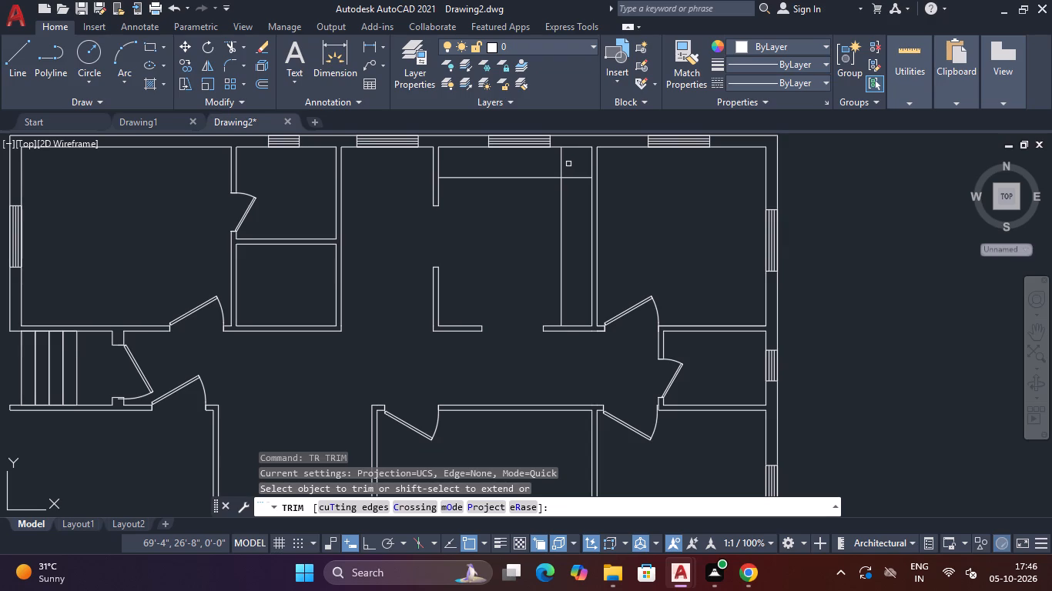
drag(567, 162, 554, 163)
drag(577, 169, 578, 181)
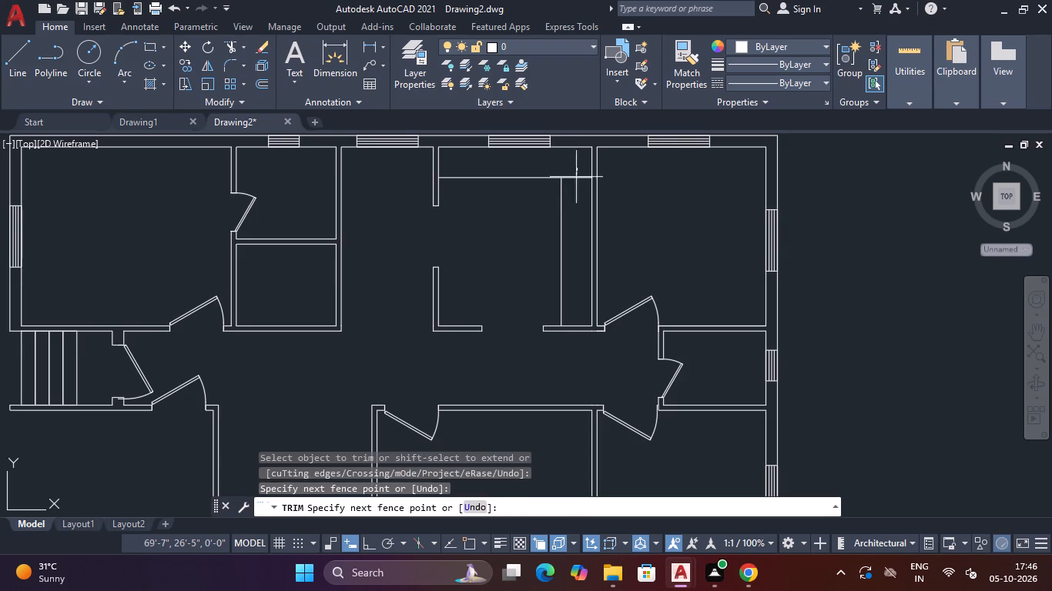
drag(578, 181, 582, 193)
key(Escape)
key(Escape)
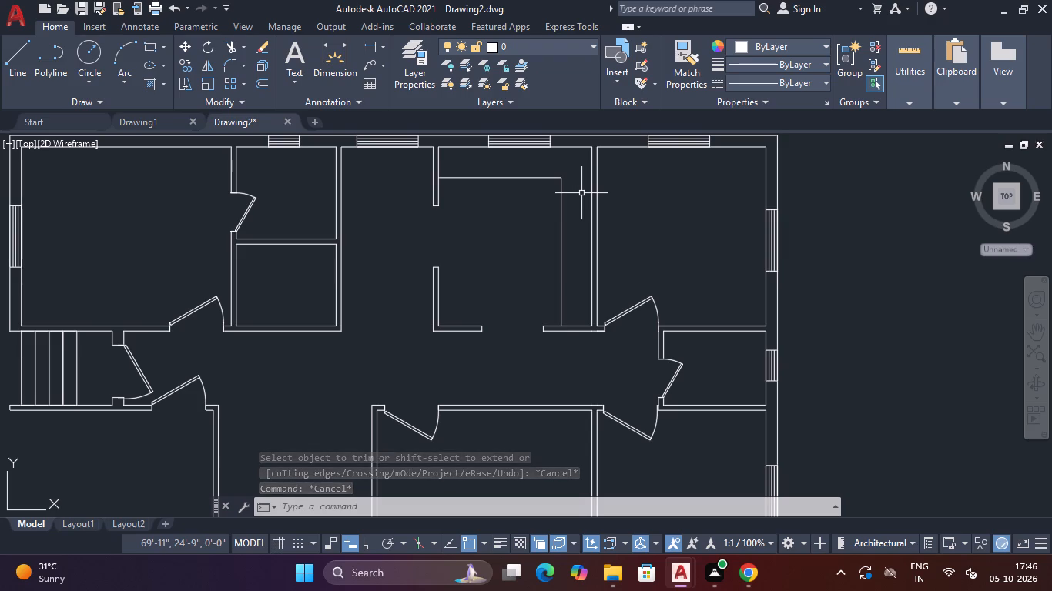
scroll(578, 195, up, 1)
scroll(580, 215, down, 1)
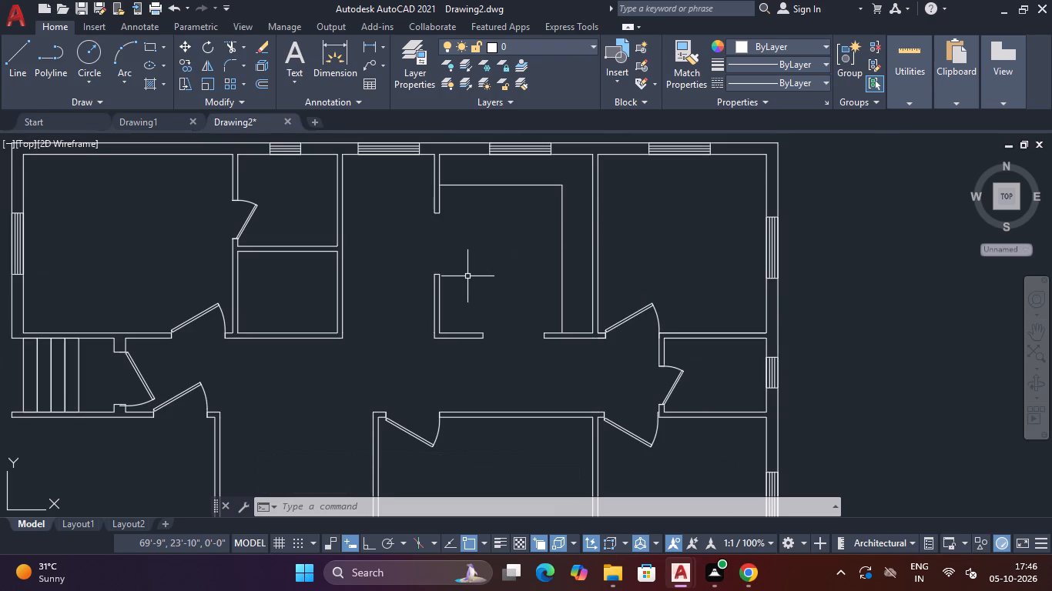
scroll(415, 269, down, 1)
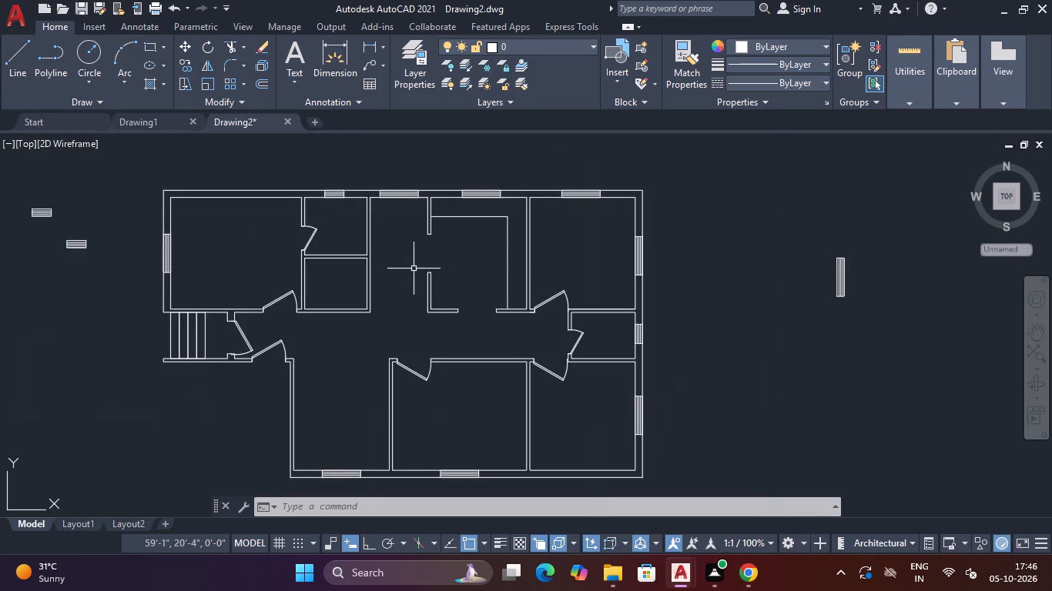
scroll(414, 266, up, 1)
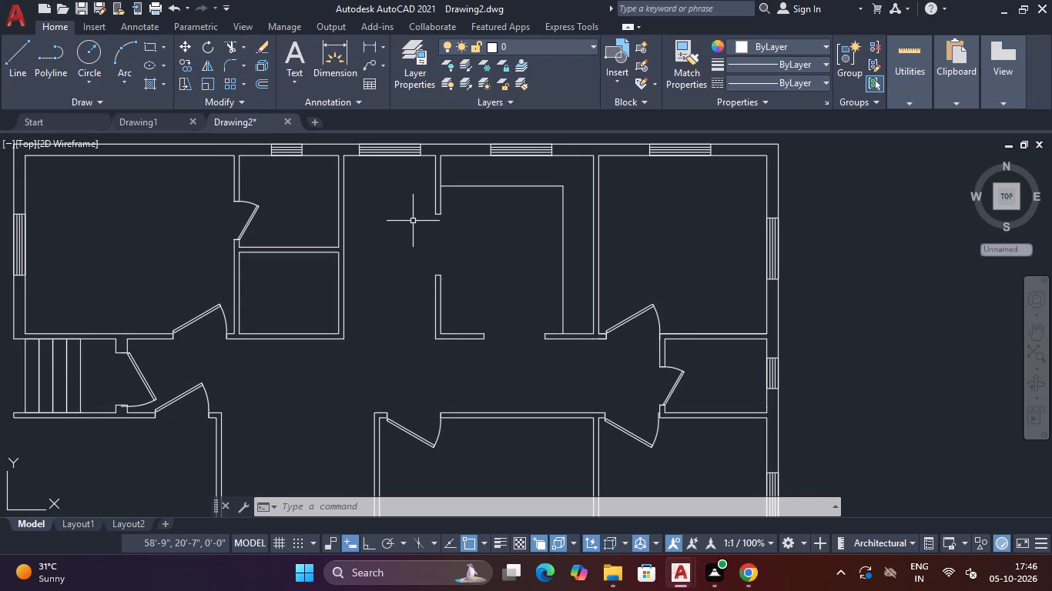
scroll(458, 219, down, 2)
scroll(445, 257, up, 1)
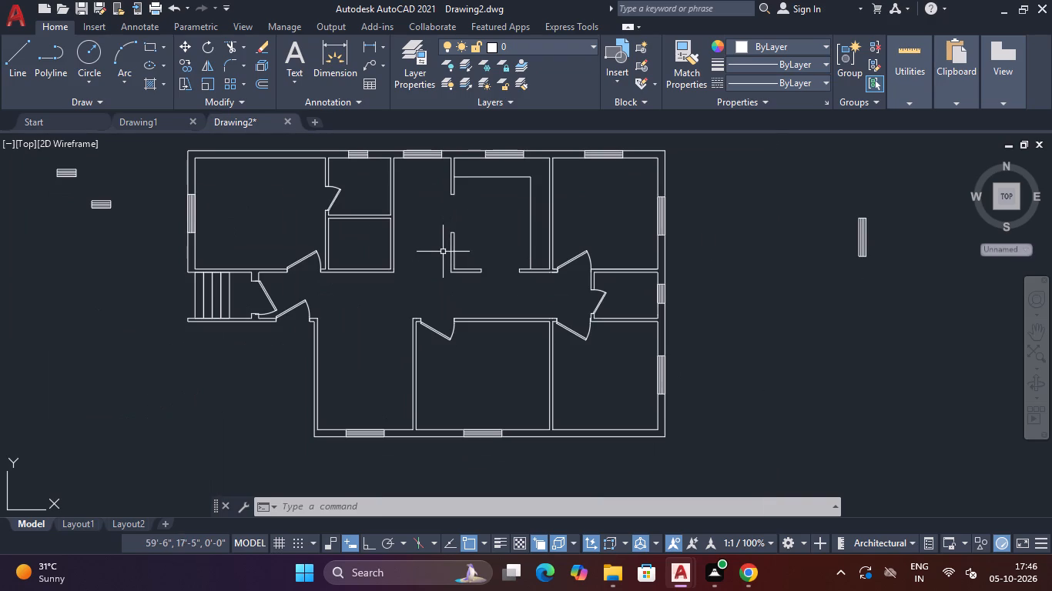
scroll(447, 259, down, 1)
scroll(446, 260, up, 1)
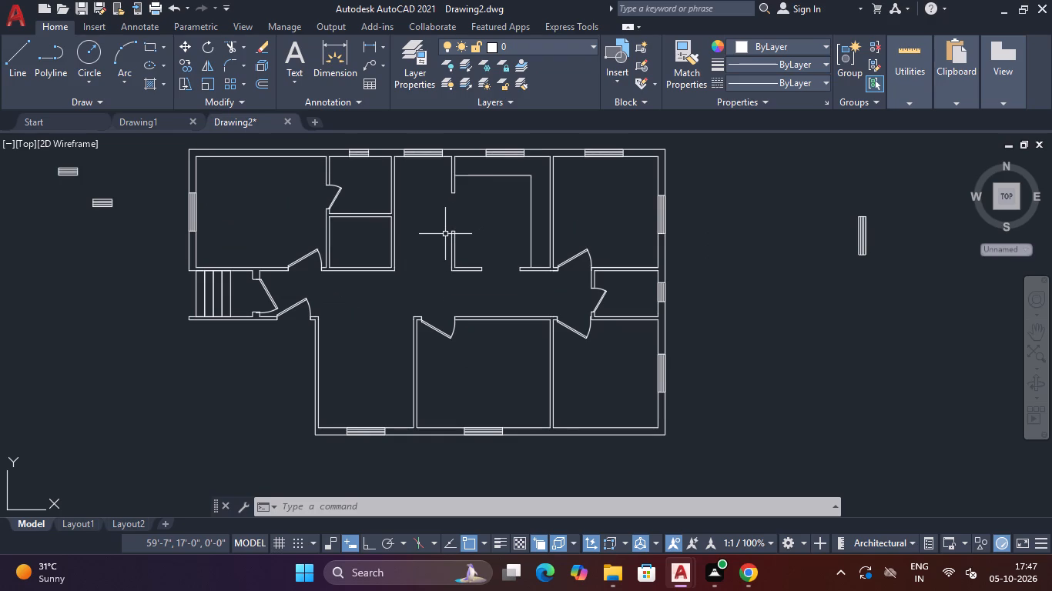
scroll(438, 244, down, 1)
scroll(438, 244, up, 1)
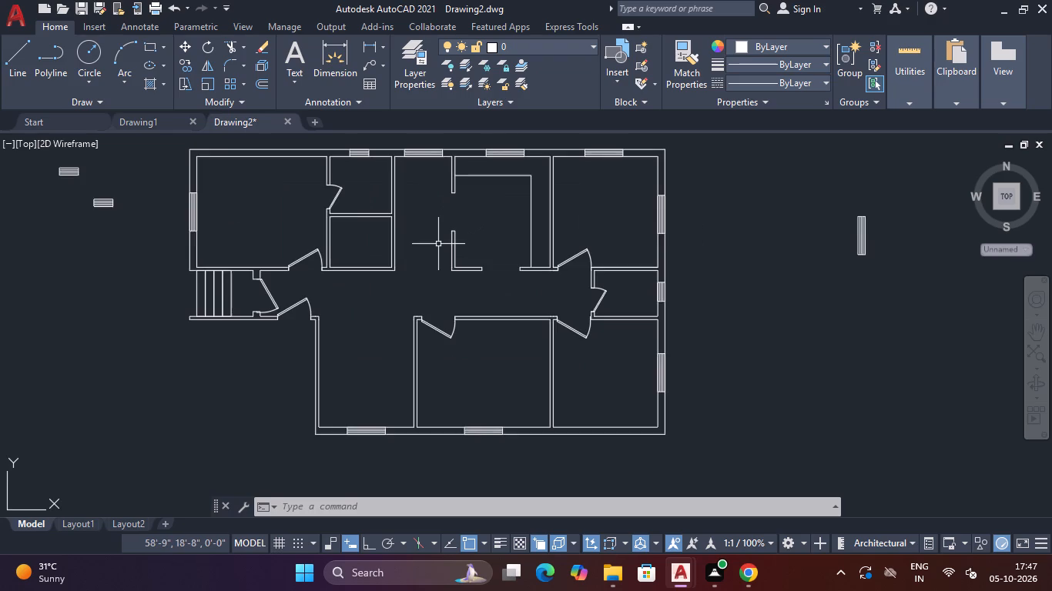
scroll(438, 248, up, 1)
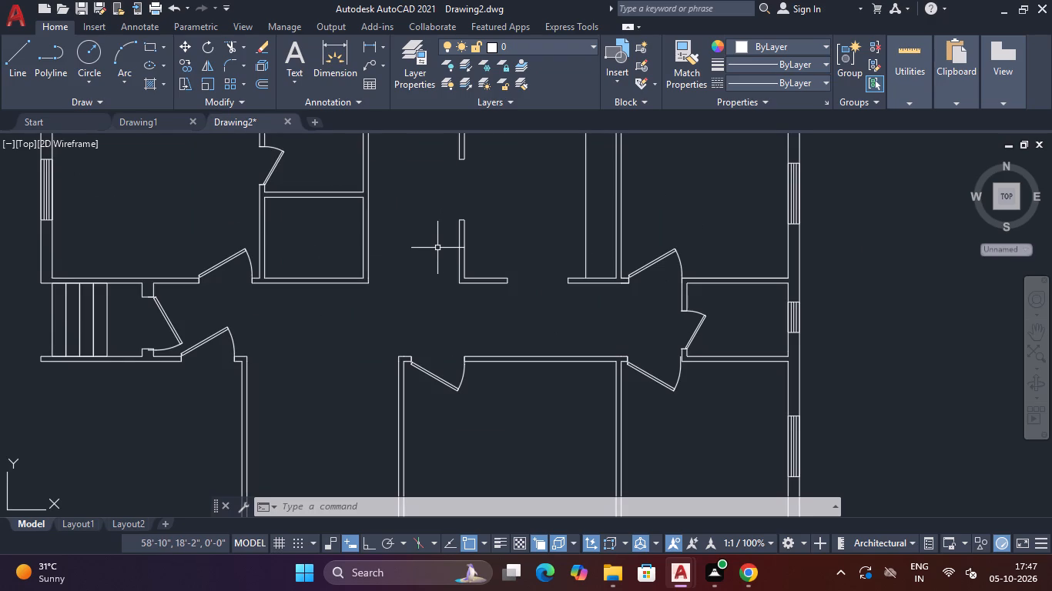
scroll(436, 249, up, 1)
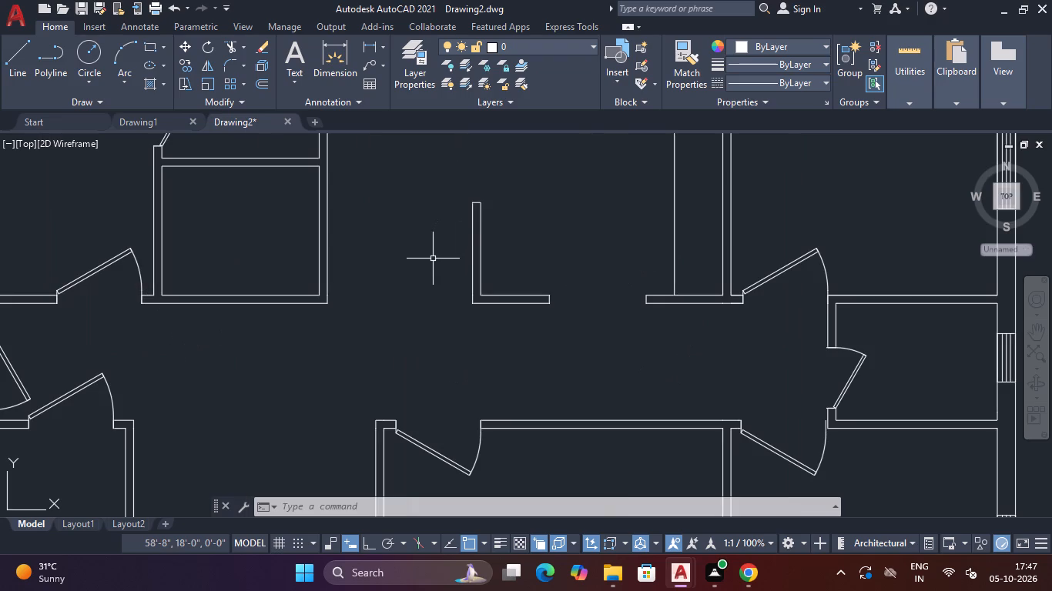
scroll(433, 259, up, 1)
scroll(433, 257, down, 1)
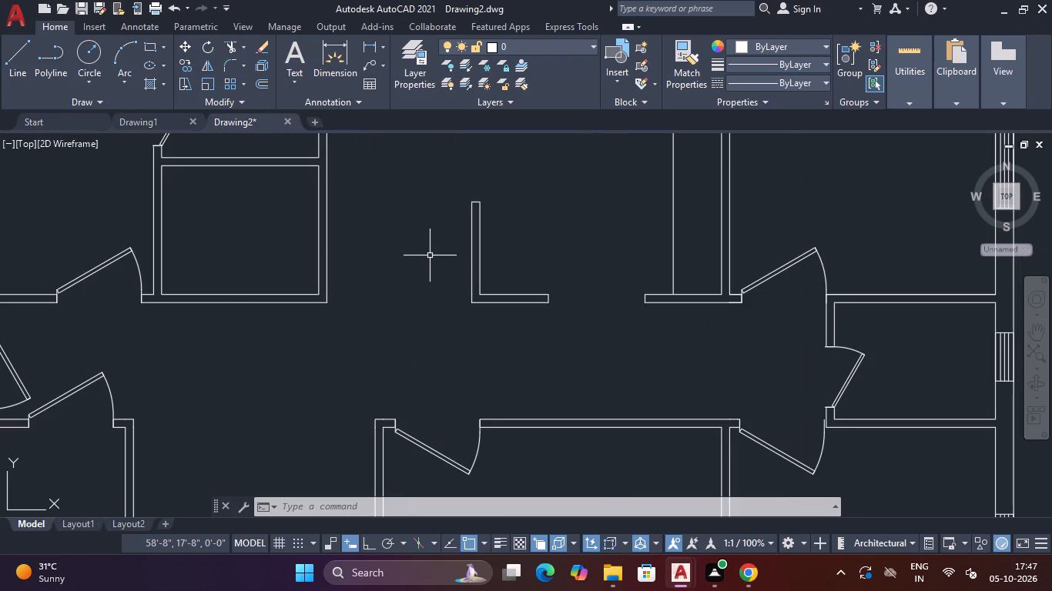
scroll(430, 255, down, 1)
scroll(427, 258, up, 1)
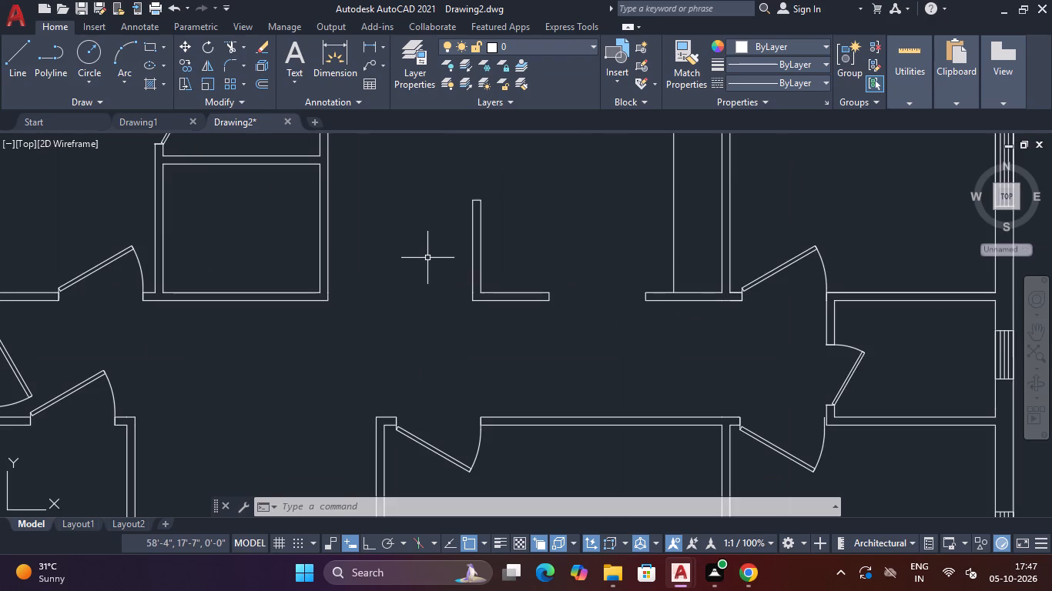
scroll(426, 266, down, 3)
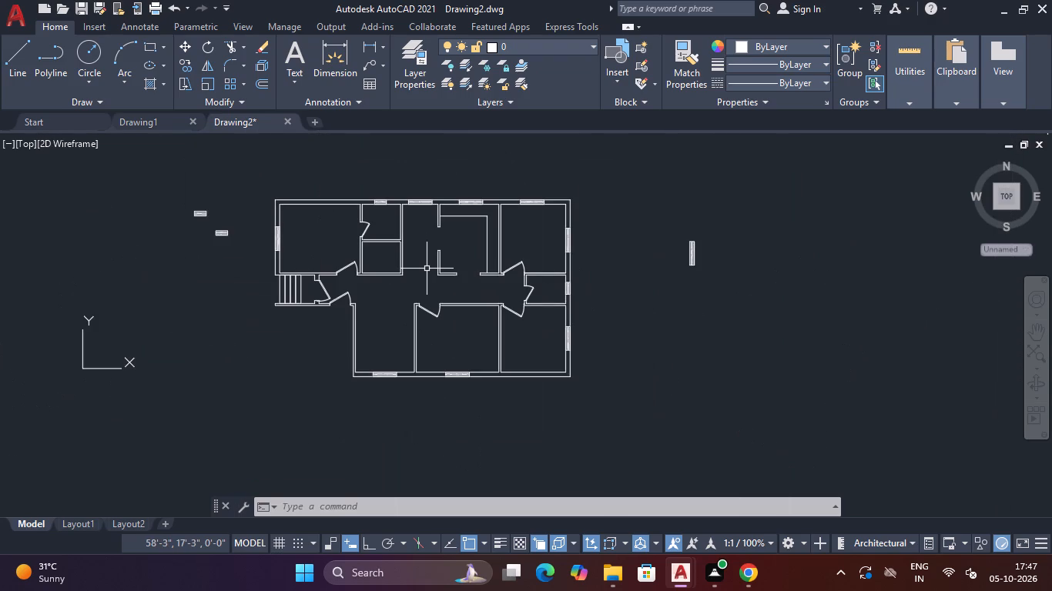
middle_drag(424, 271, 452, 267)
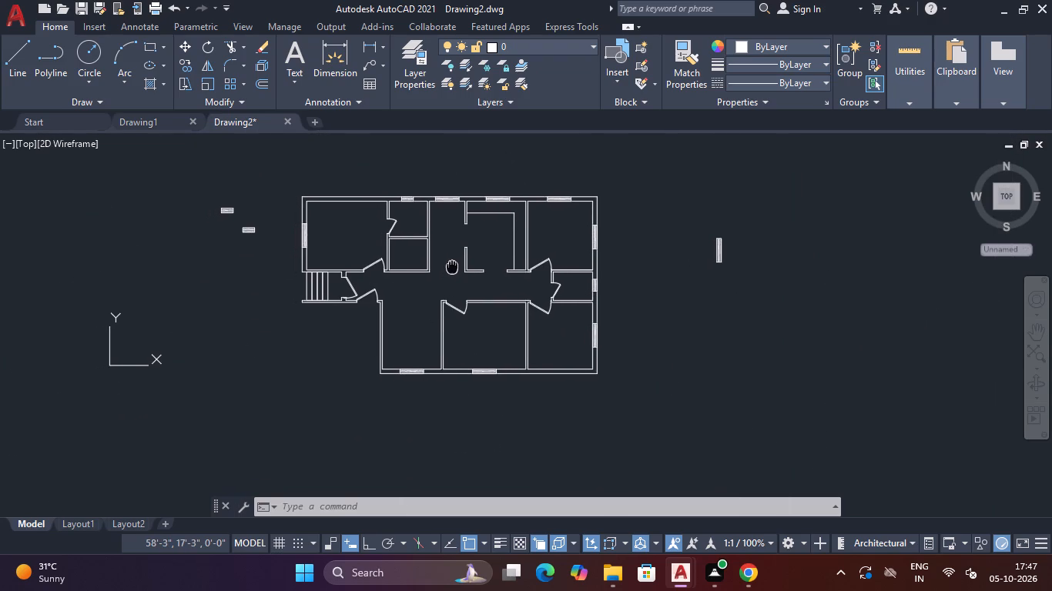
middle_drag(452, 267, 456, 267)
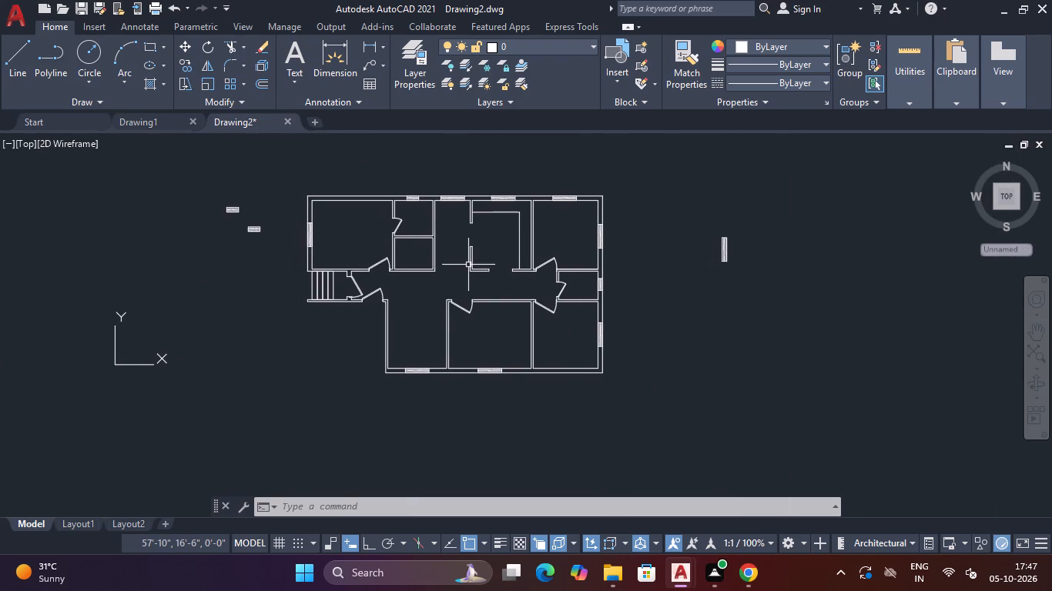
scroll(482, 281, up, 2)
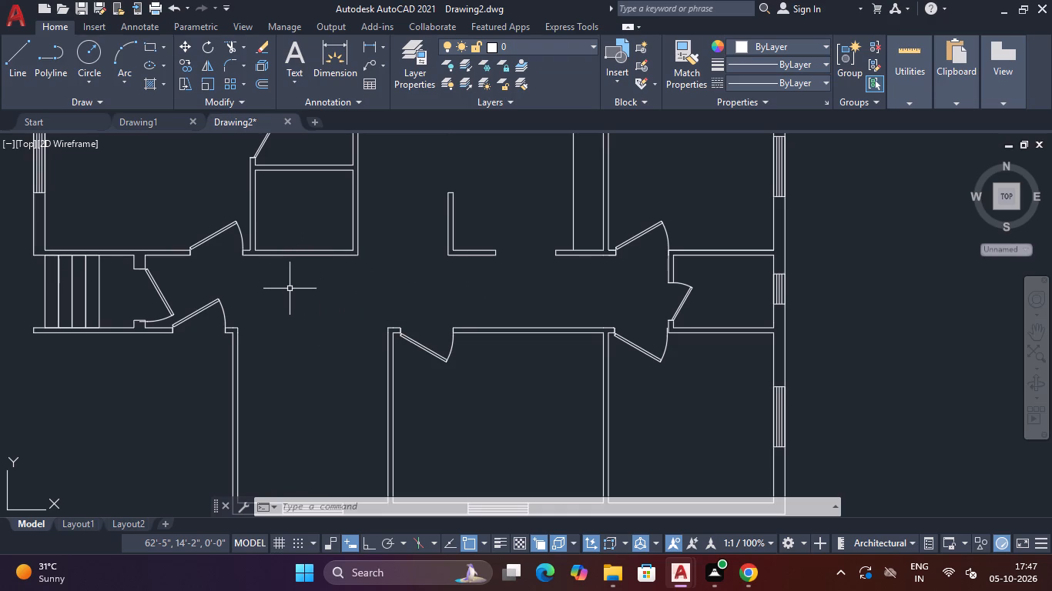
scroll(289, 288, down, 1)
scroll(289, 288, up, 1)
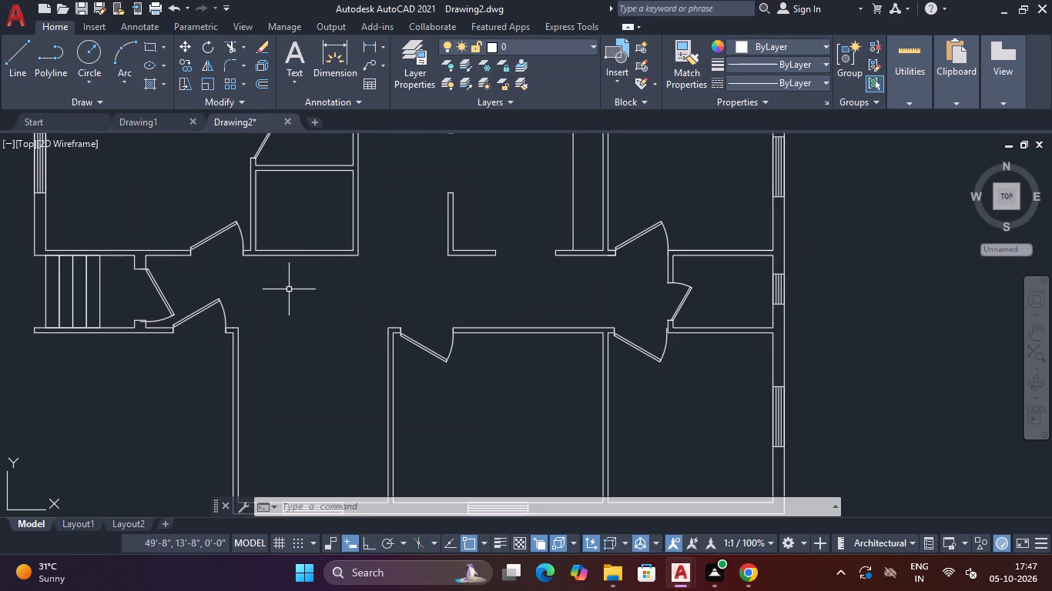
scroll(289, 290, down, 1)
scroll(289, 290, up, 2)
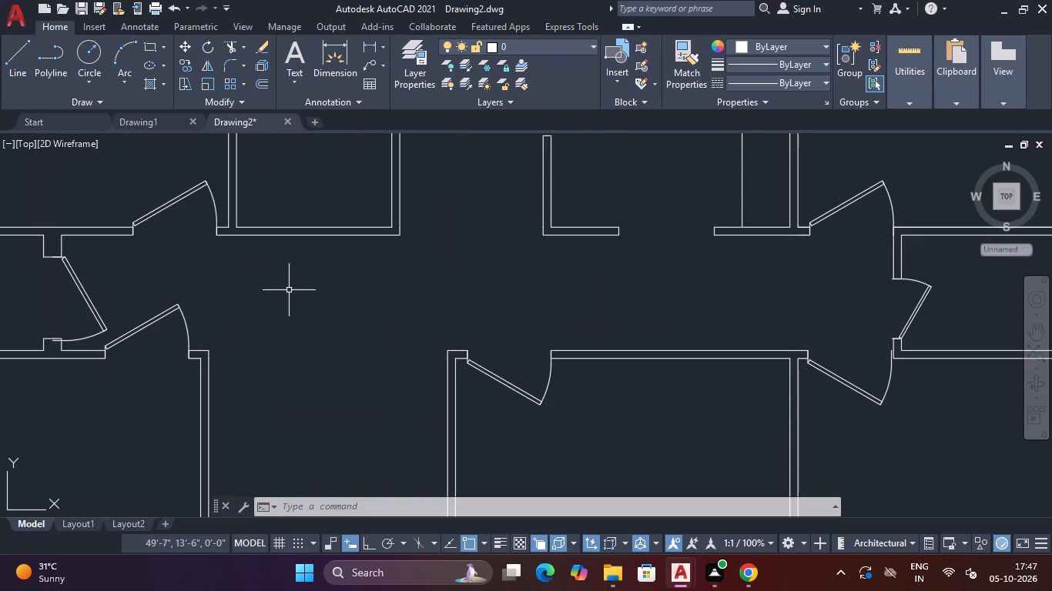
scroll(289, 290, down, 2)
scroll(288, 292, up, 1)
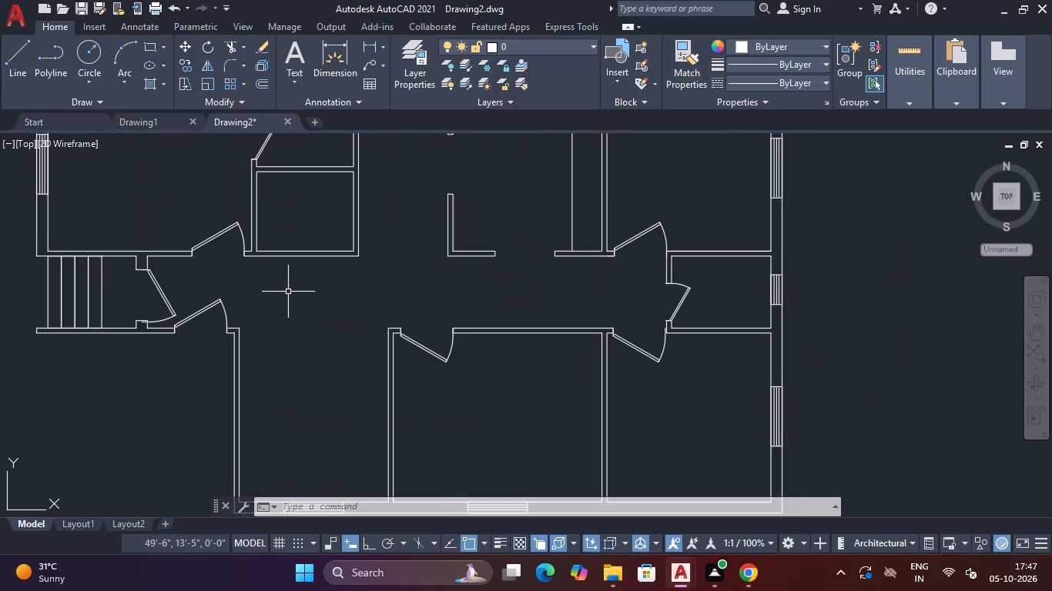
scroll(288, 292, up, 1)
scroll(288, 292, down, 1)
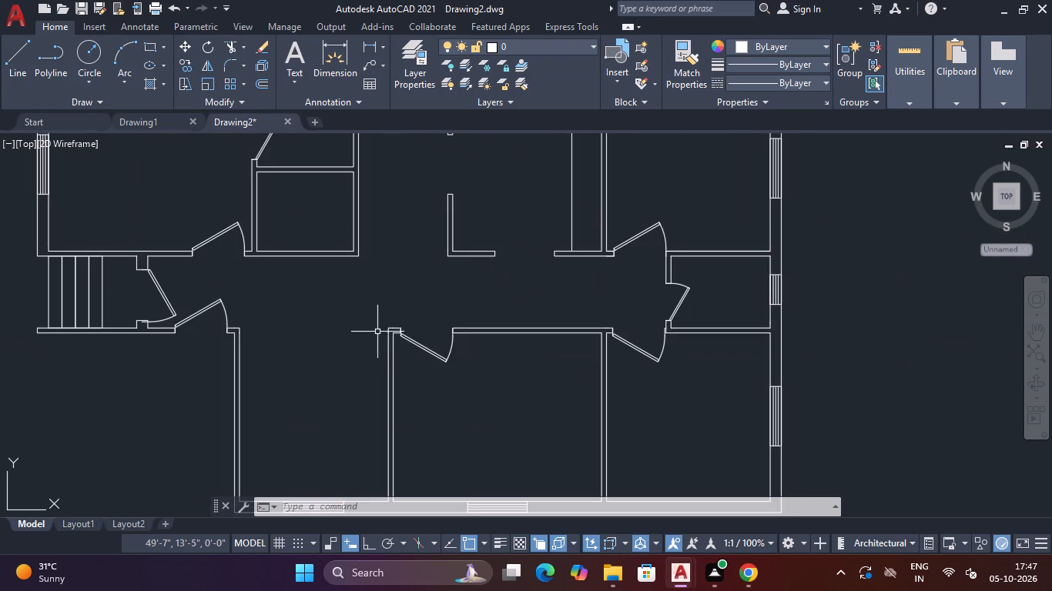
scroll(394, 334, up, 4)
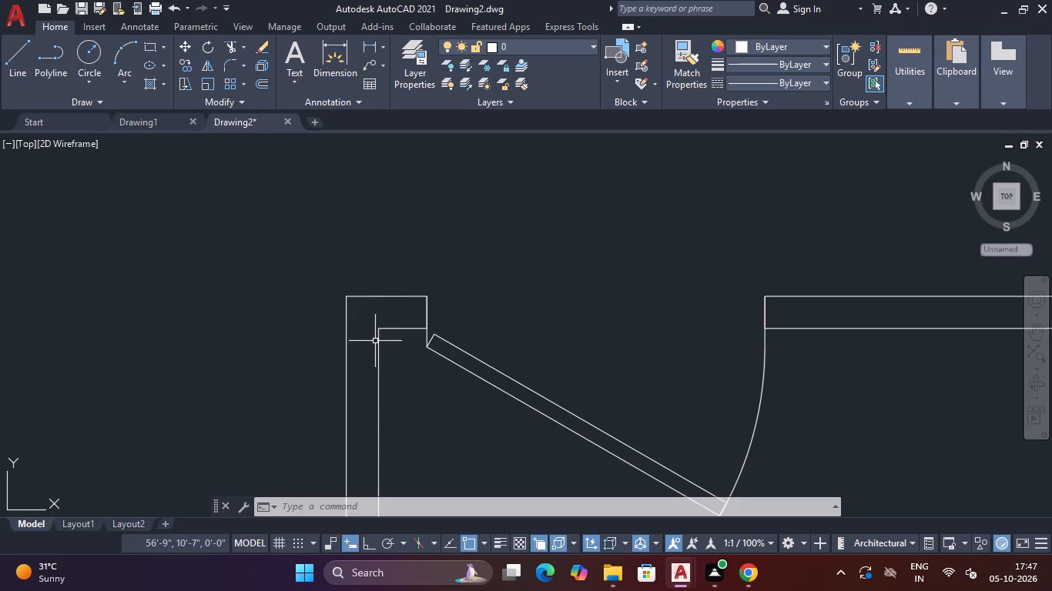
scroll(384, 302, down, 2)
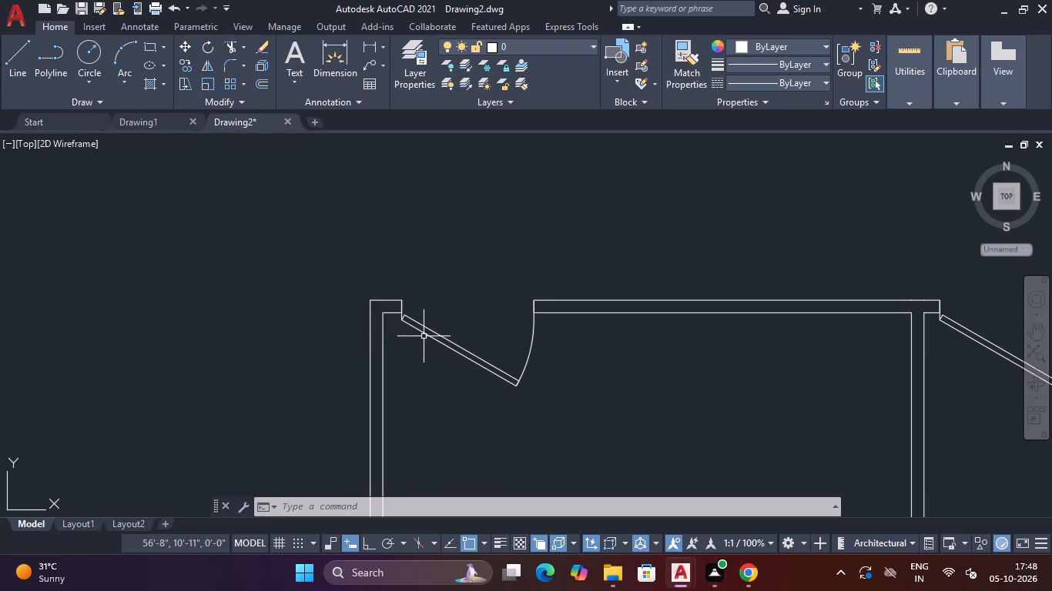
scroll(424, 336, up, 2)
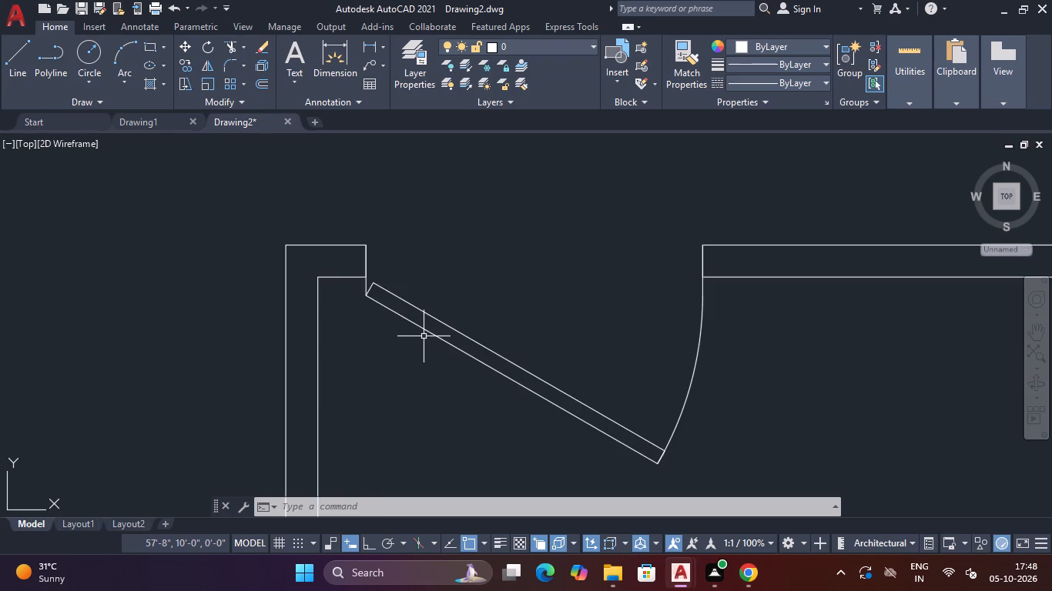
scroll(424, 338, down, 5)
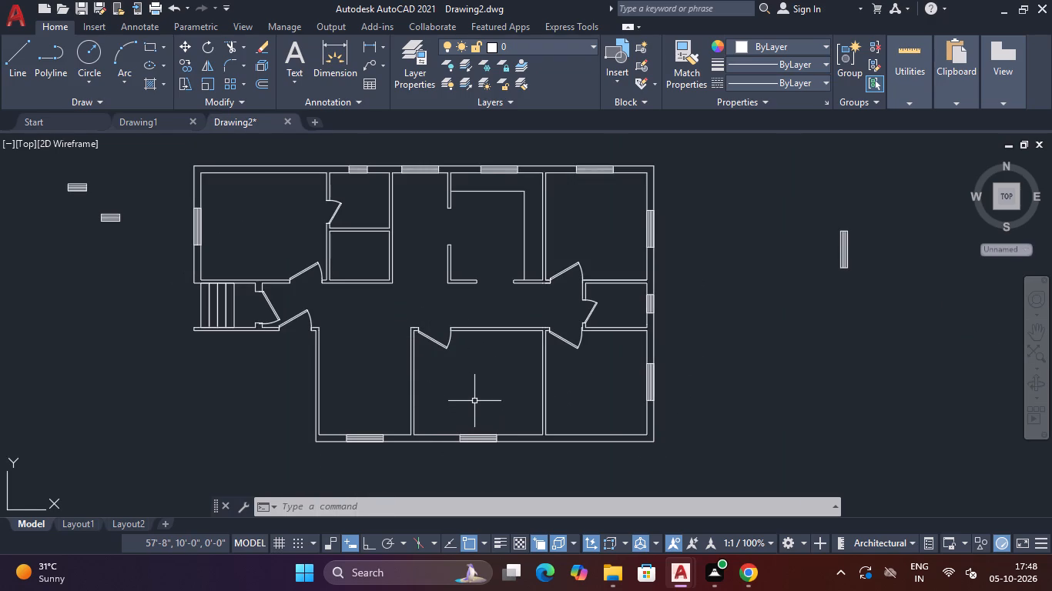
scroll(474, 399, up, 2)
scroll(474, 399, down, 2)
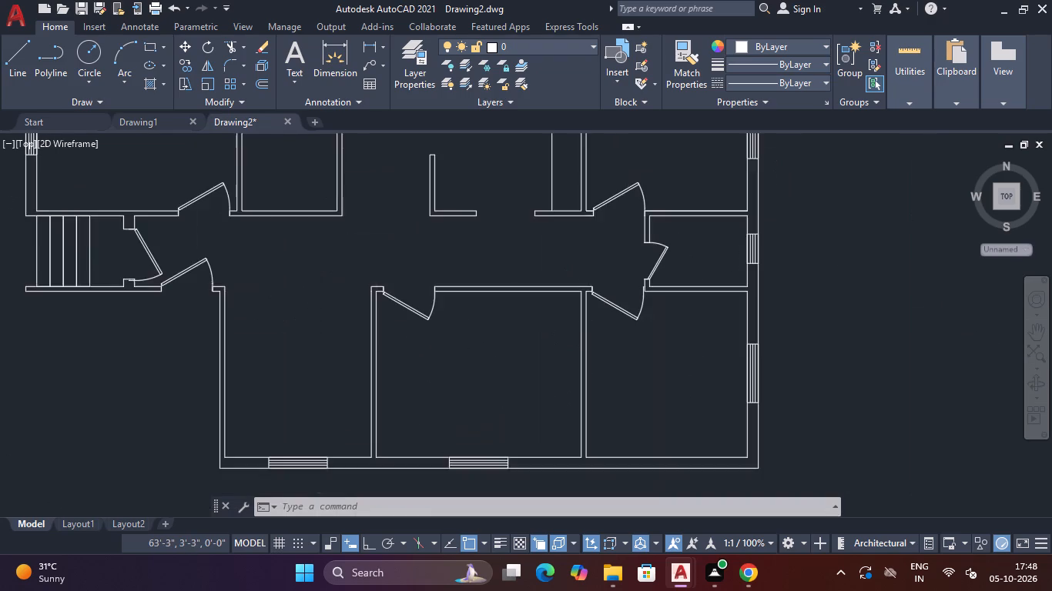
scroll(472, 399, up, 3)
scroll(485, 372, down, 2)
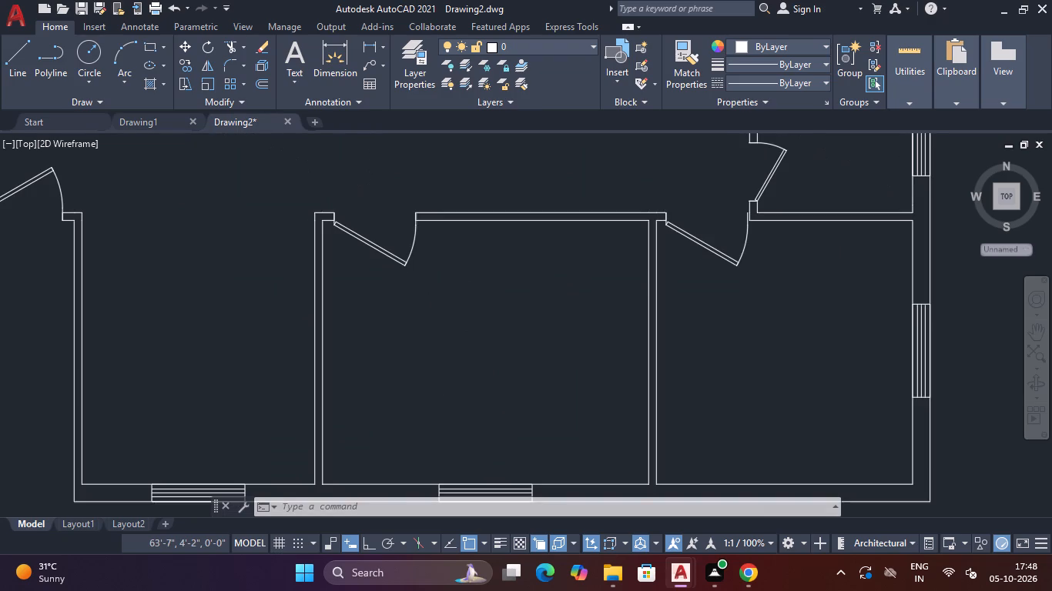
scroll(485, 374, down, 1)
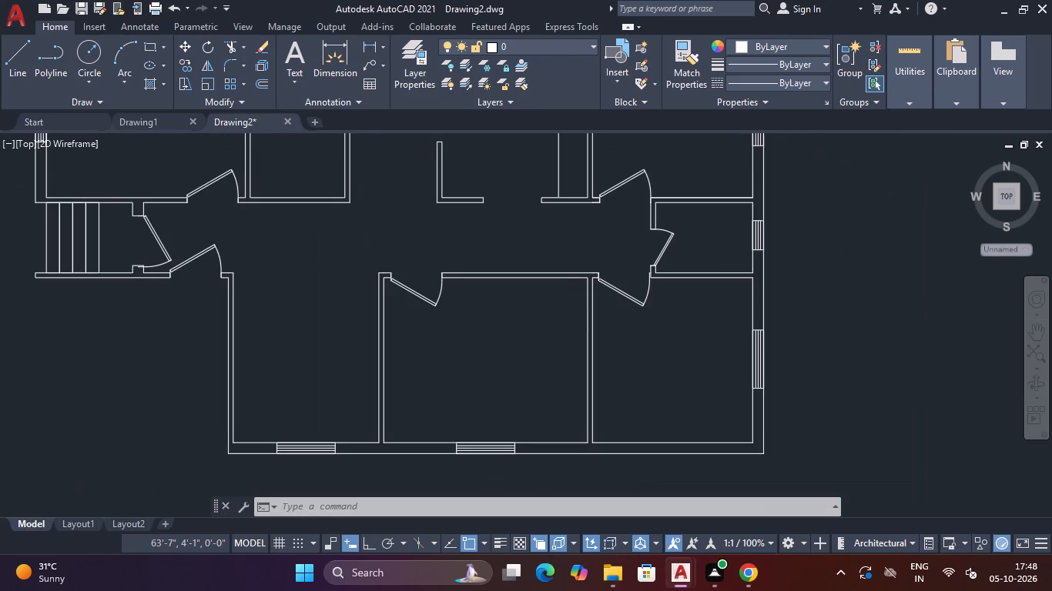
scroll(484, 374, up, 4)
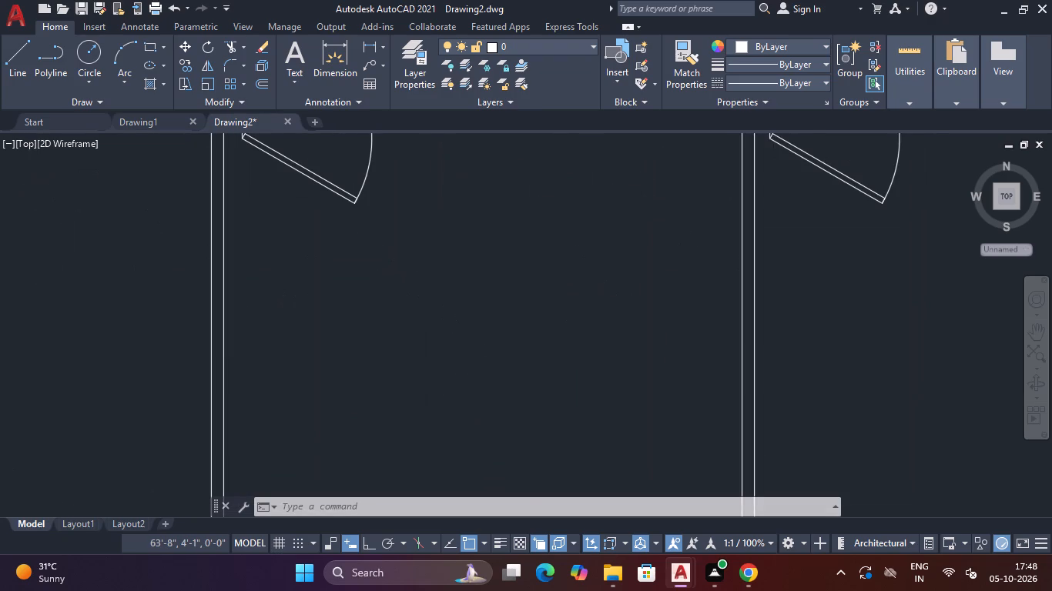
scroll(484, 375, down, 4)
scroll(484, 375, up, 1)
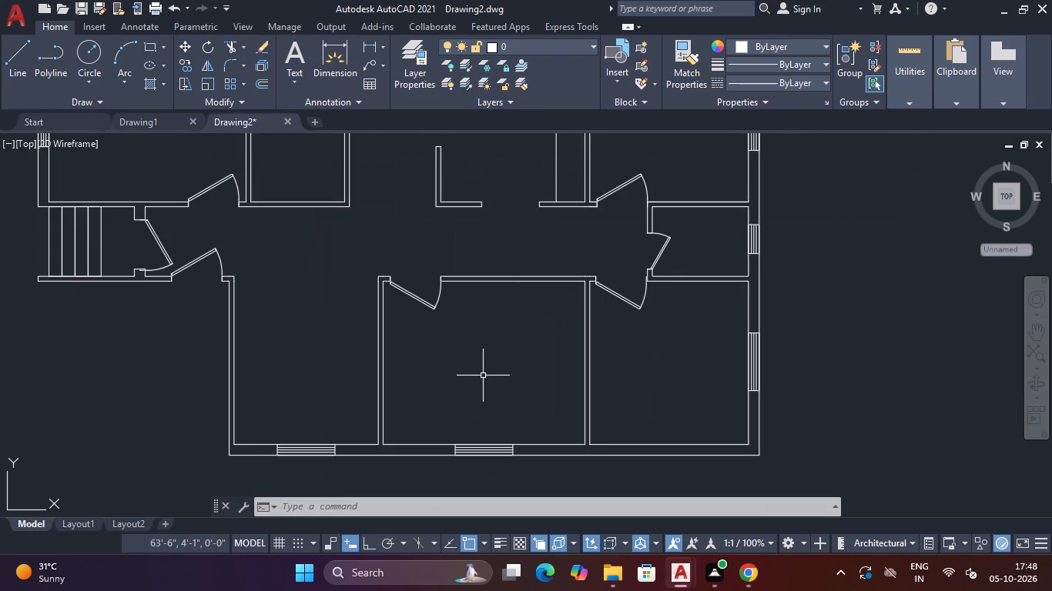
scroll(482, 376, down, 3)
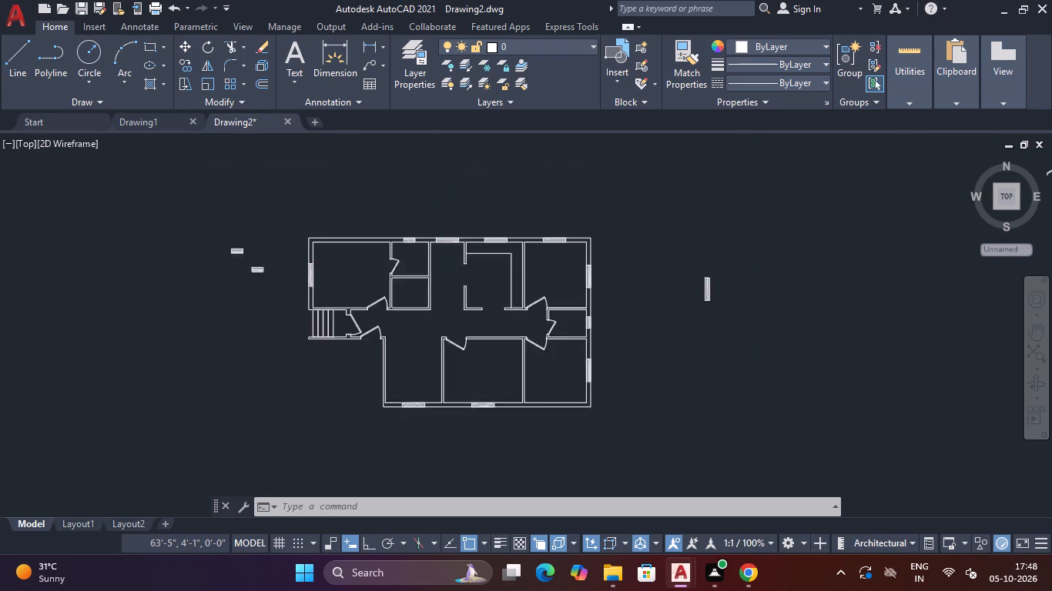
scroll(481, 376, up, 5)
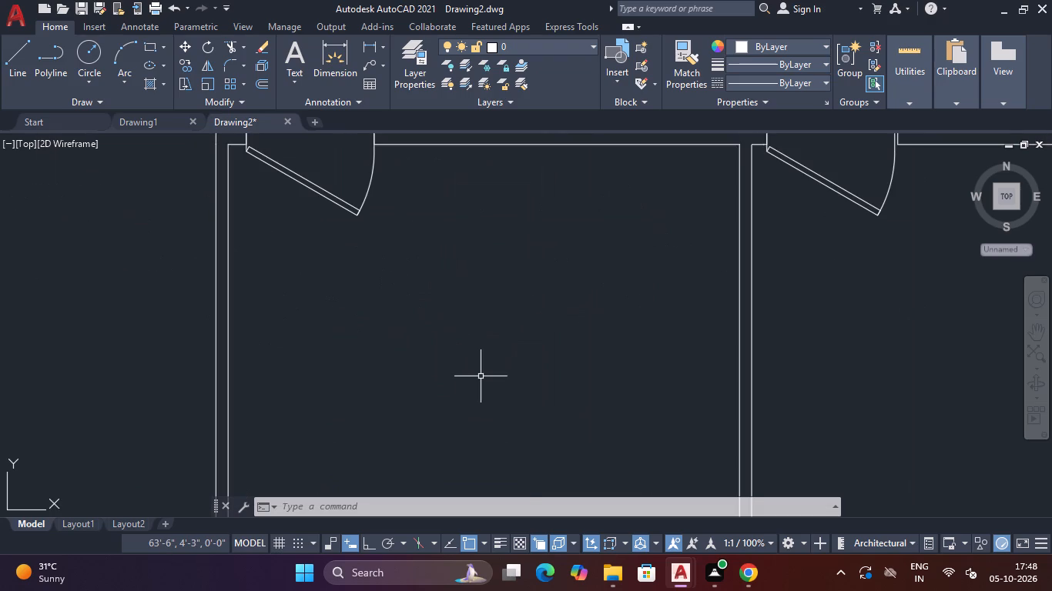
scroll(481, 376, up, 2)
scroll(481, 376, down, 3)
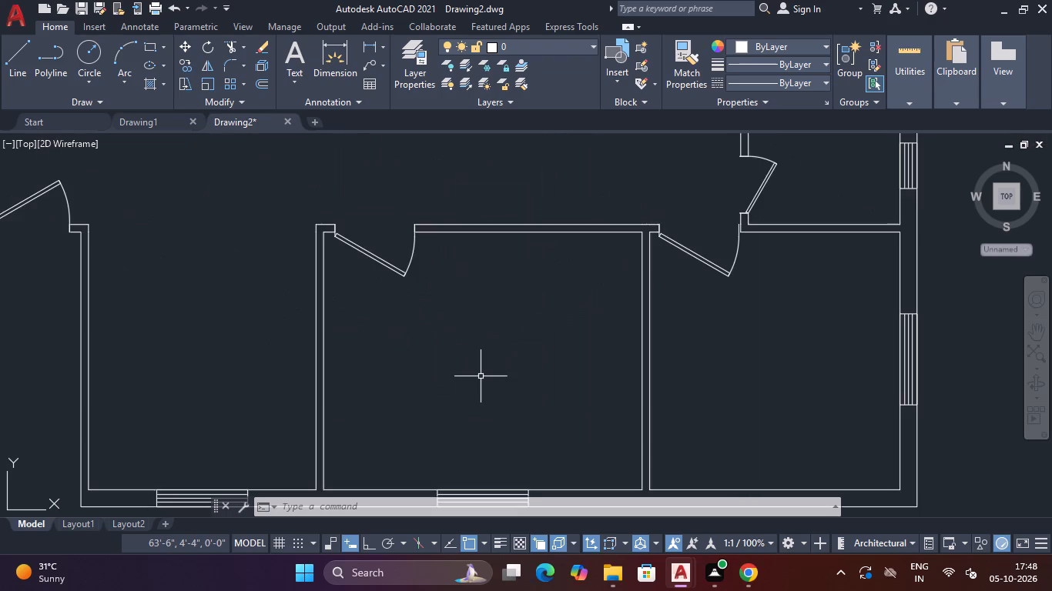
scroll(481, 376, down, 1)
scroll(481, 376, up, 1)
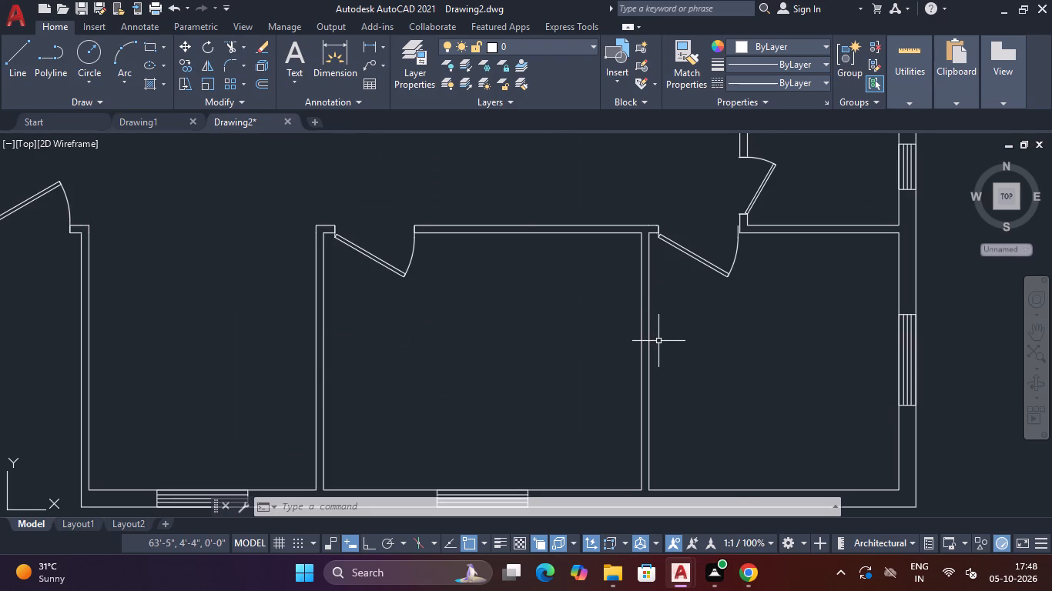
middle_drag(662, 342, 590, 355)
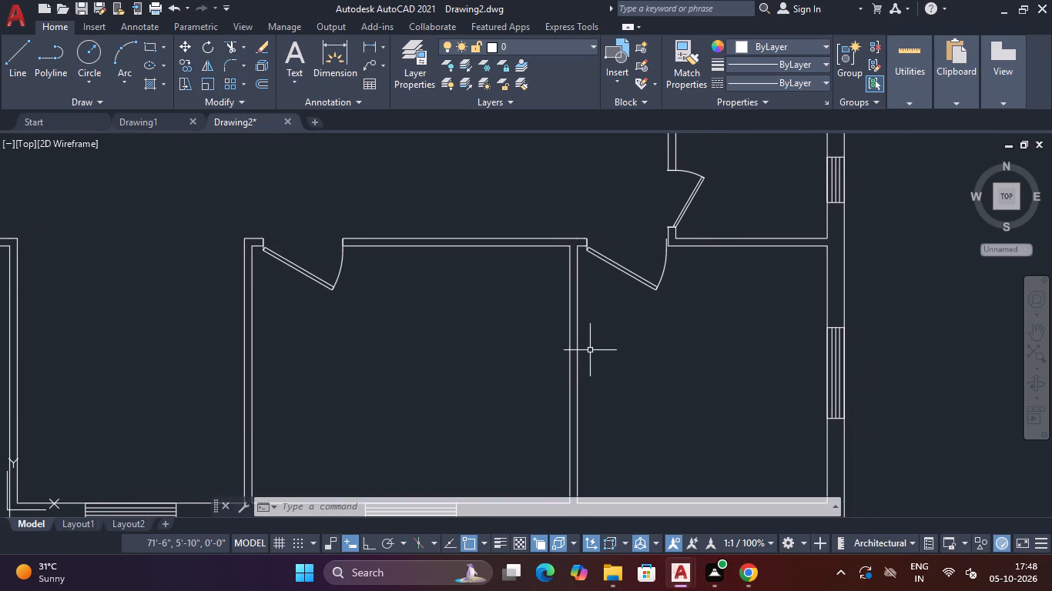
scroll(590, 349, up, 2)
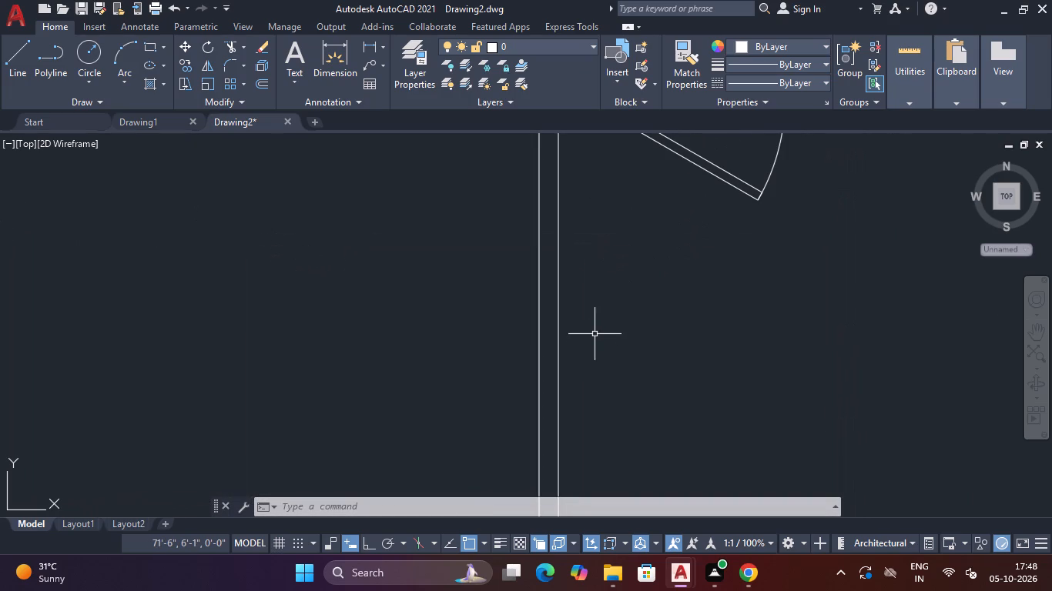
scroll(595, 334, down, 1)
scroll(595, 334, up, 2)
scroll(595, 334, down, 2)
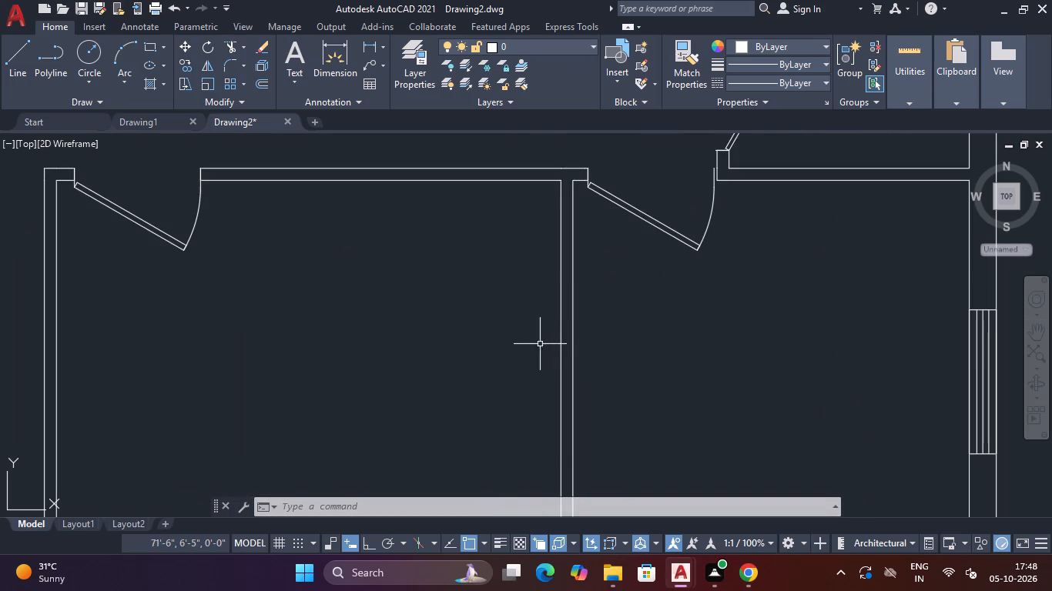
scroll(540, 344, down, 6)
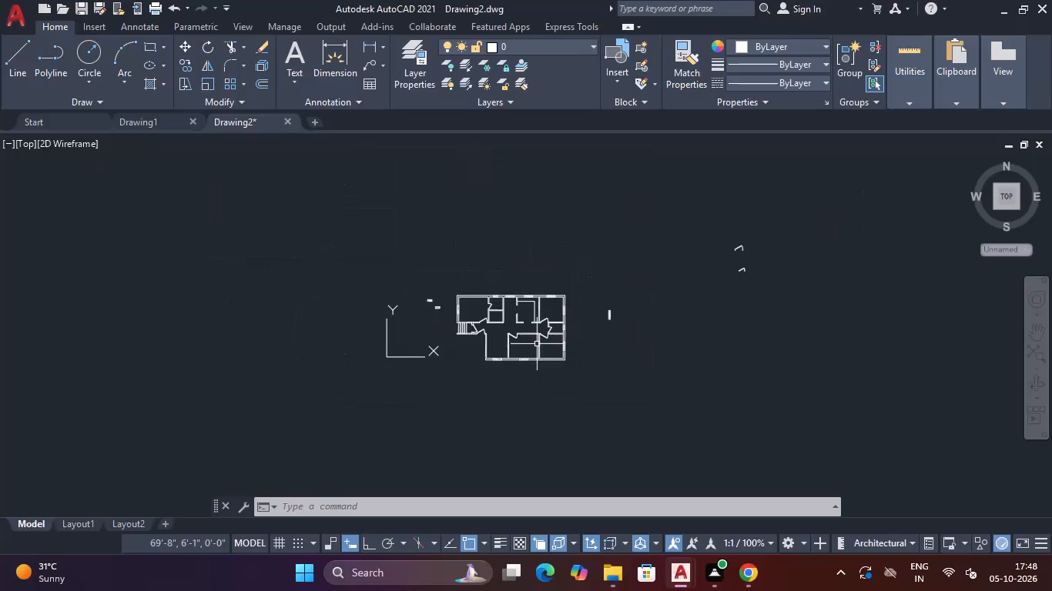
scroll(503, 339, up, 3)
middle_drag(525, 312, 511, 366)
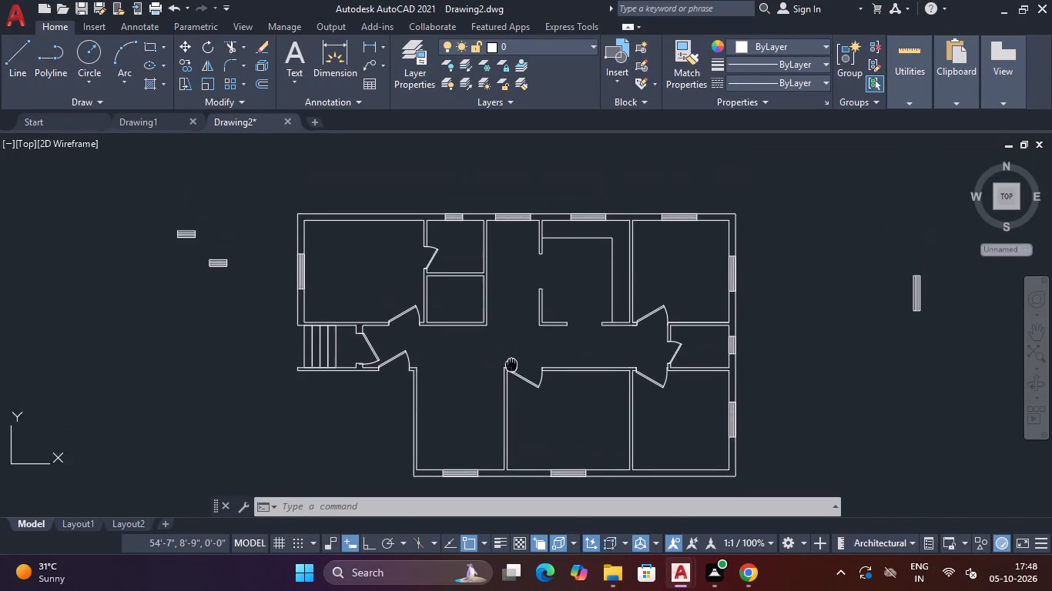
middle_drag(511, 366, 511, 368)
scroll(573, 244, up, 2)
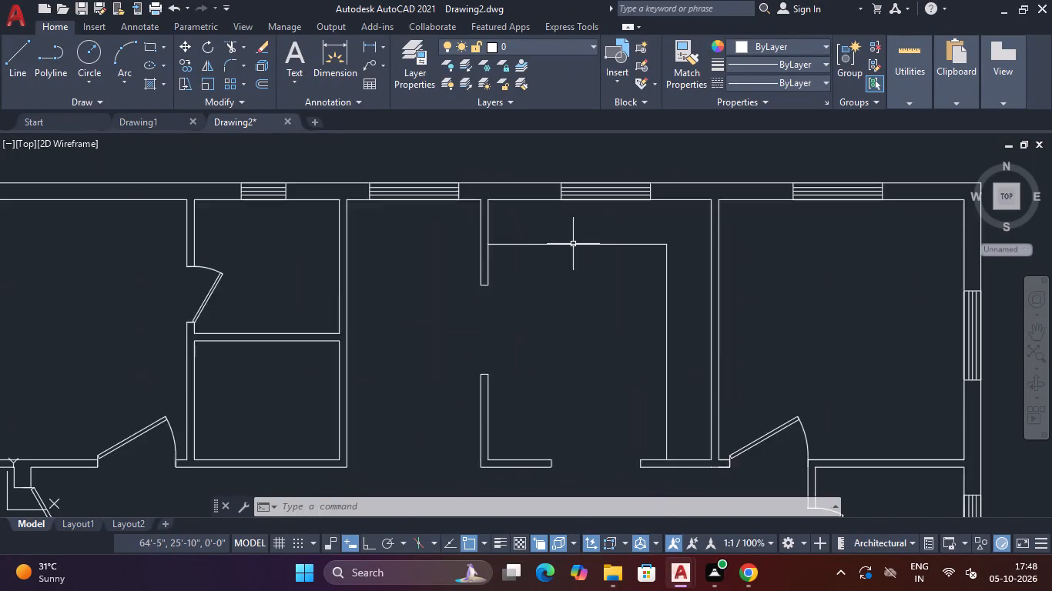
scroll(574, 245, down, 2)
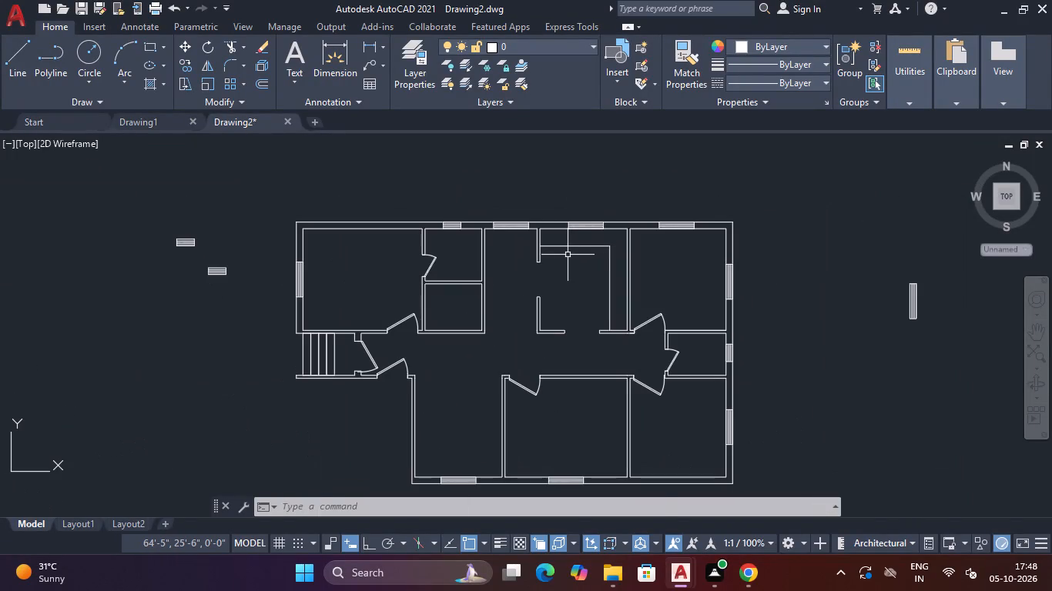
Insert the Bed - Queen block from DesignCenter's Home - Space Planner blocks into the empty area northeast of the floor plan.
key(ctrl+2)
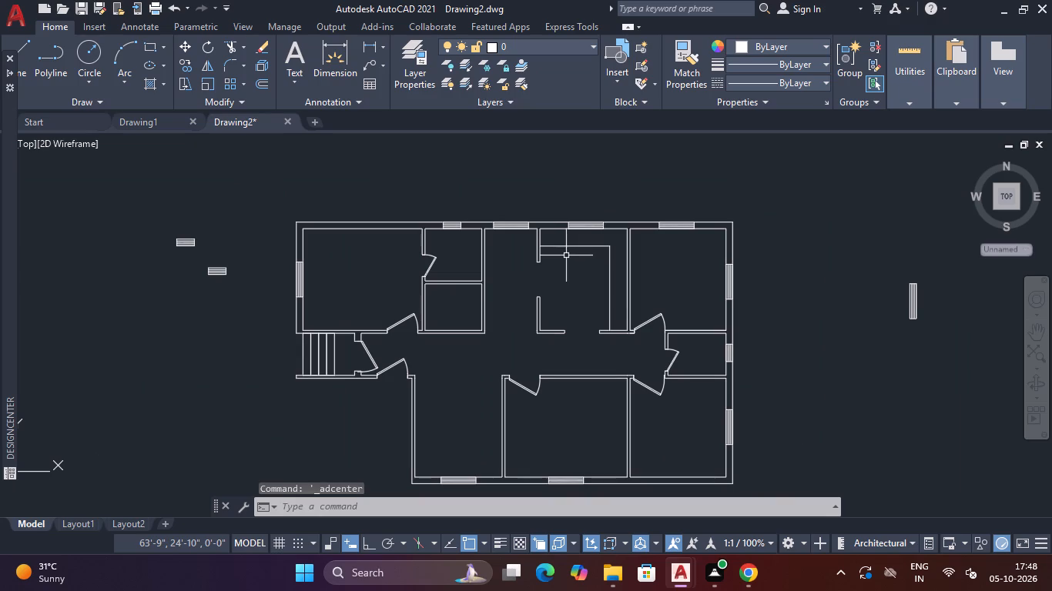
click(7, 337)
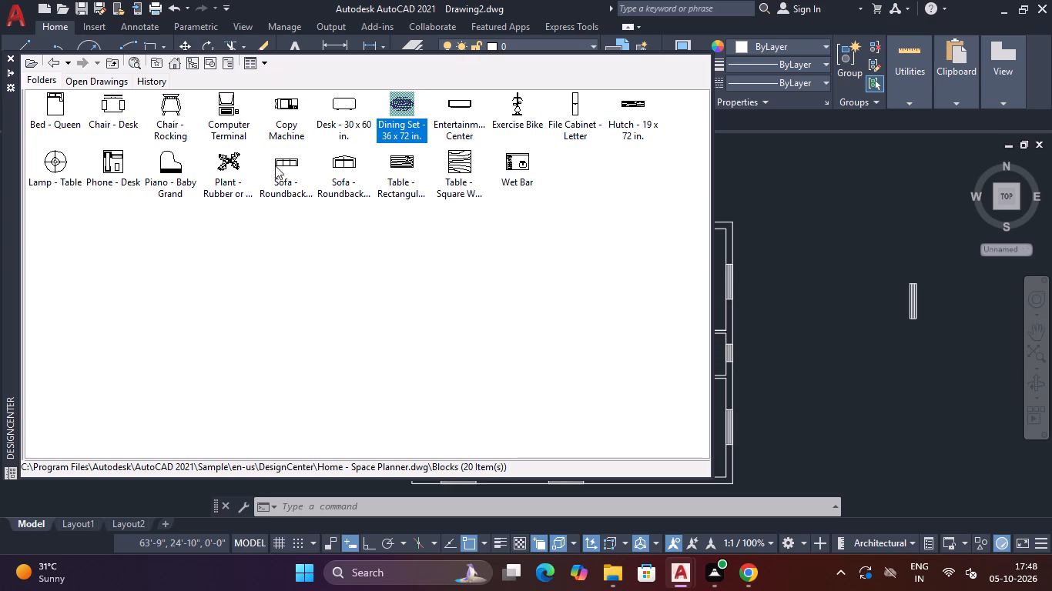
drag(49, 109, 880, 278)
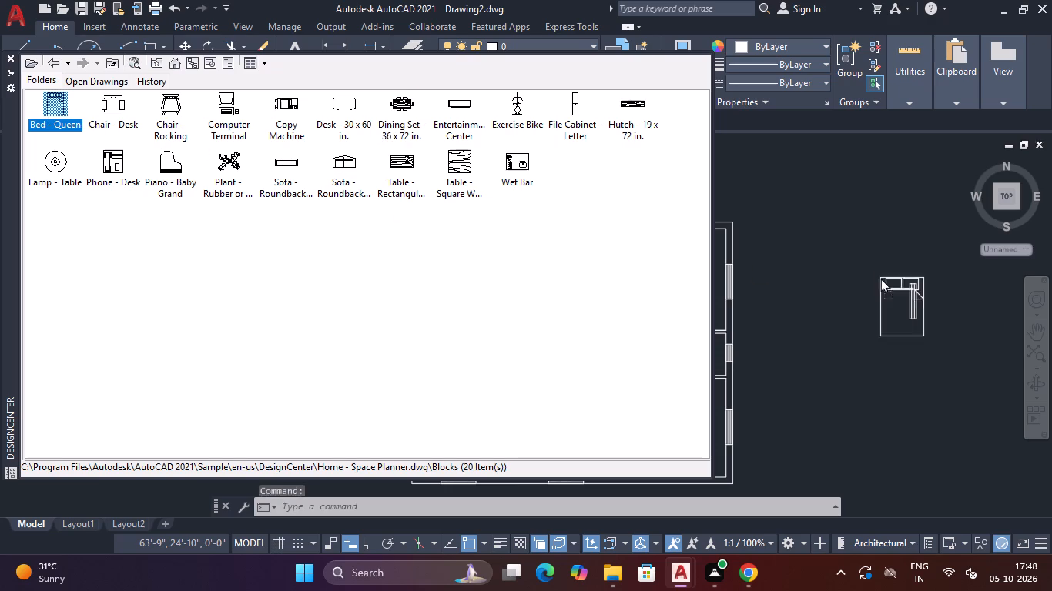
drag(880, 278, 805, 185)
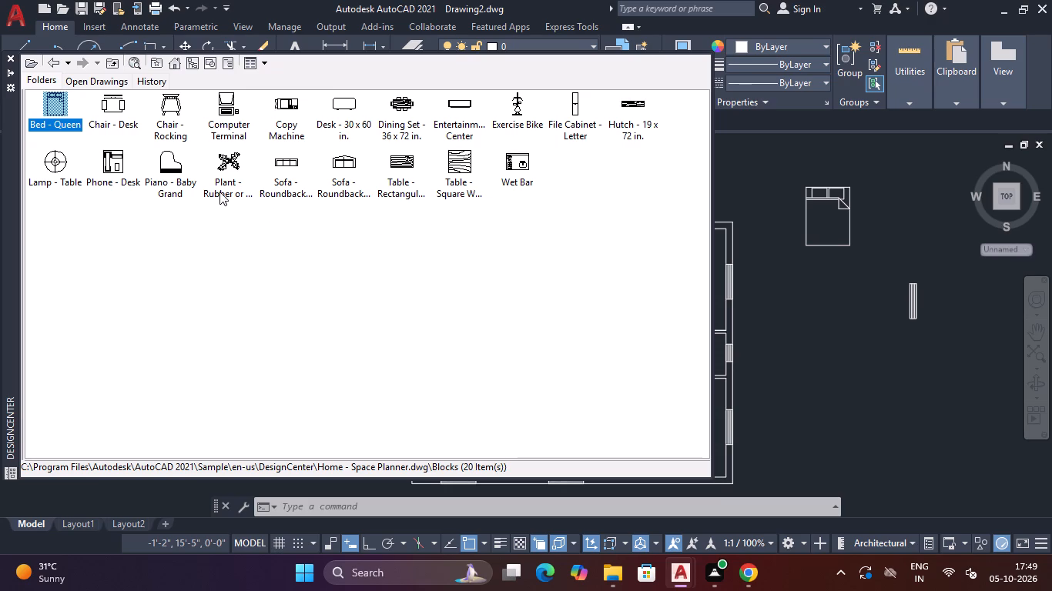
Insert the Sofa - Roundback Loveseat 5 ft. and Sofa - Roundback 7 ft. blocks south of the bed, outside the plan's east wall.
drag(336, 169, 537, 272)
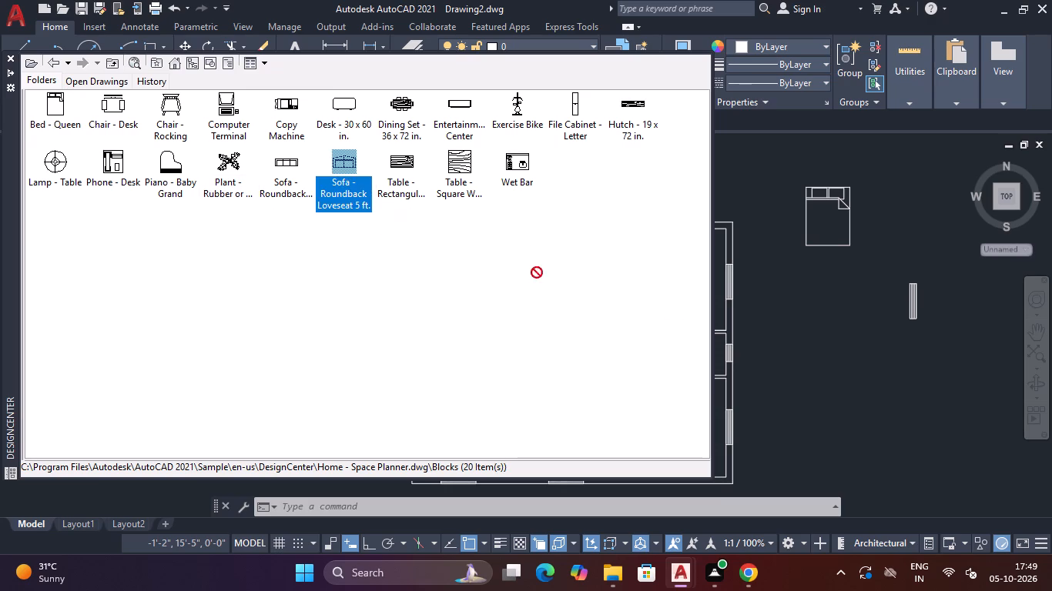
drag(537, 272, 833, 309)
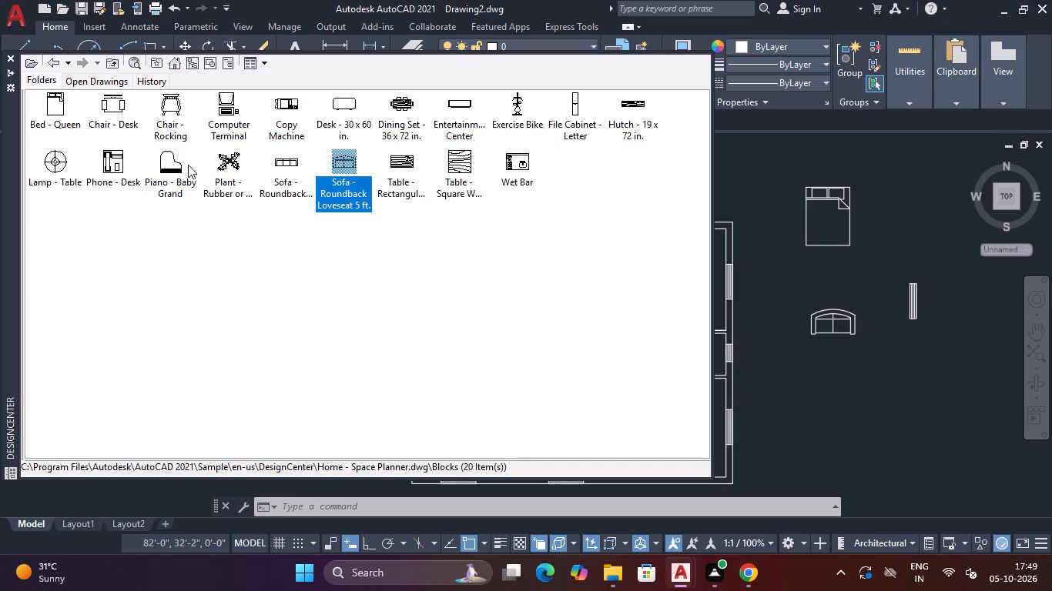
drag(286, 165, 680, 387)
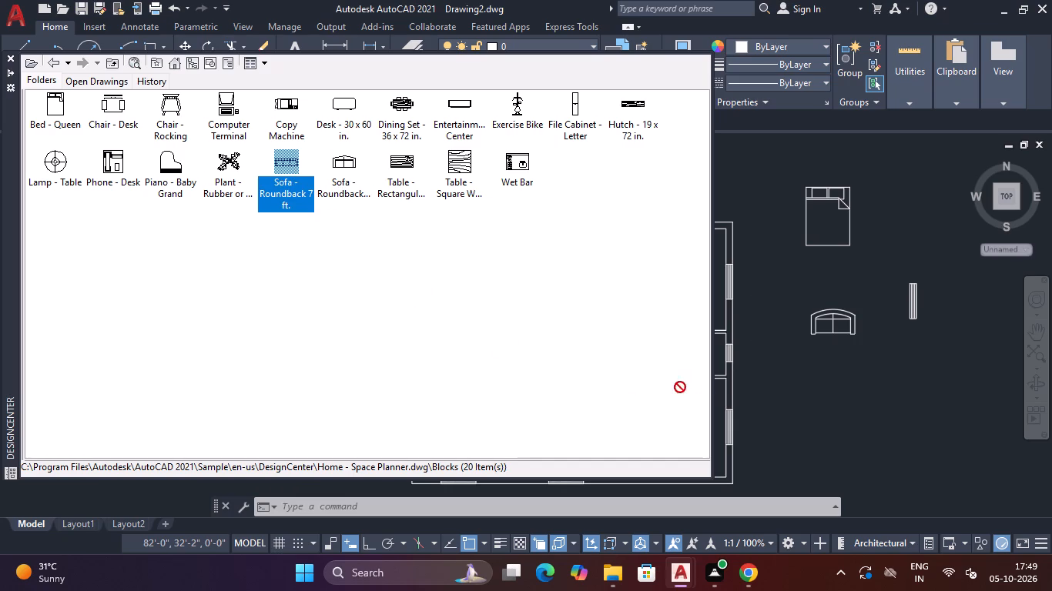
drag(680, 387, 859, 369)
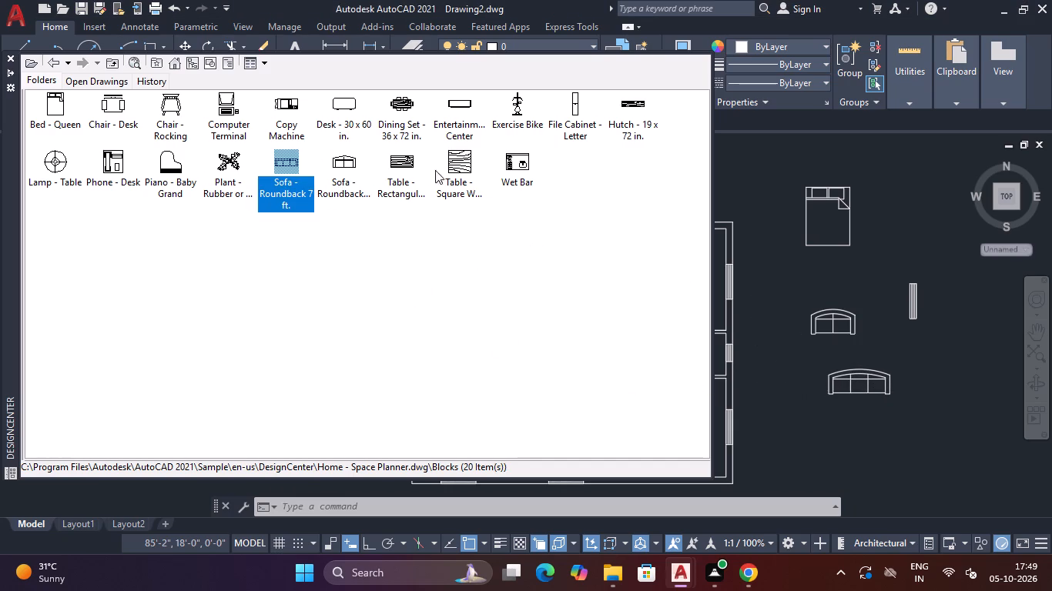
Insert the 60 x 30 in. rectangular woodgrain table south of the sofas and the 42 x 42 in. square woodgrain table between bed and loveseat.
drag(394, 165, 876, 421)
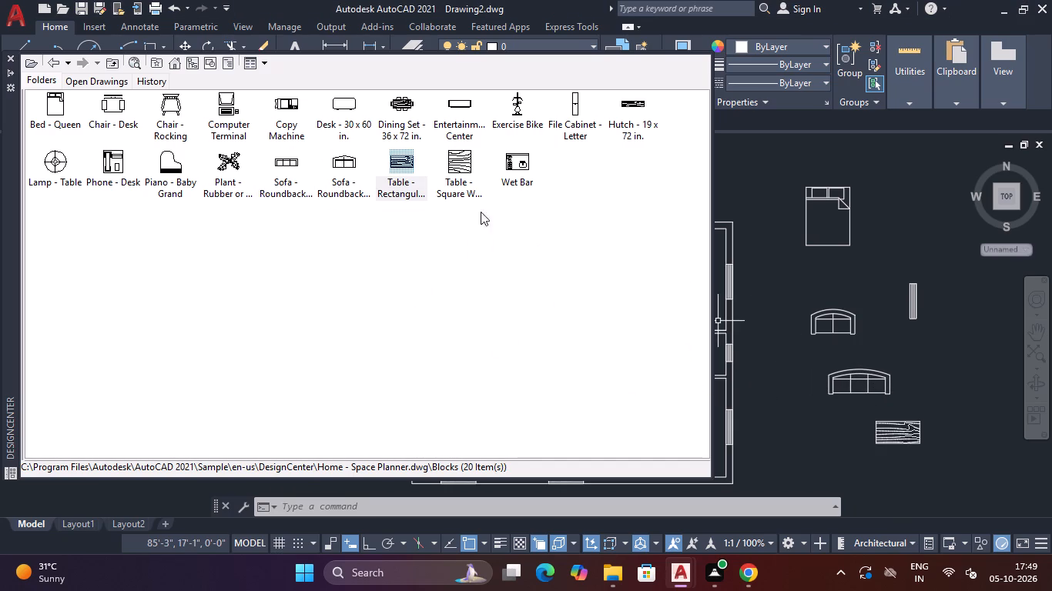
drag(485, 161, 879, 313)
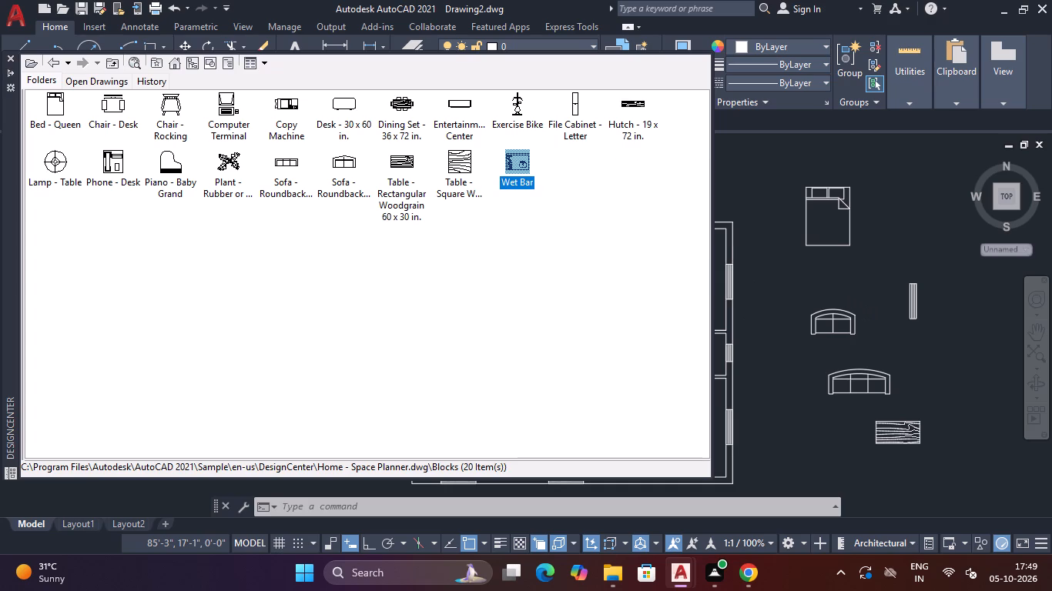
drag(463, 165, 822, 265)
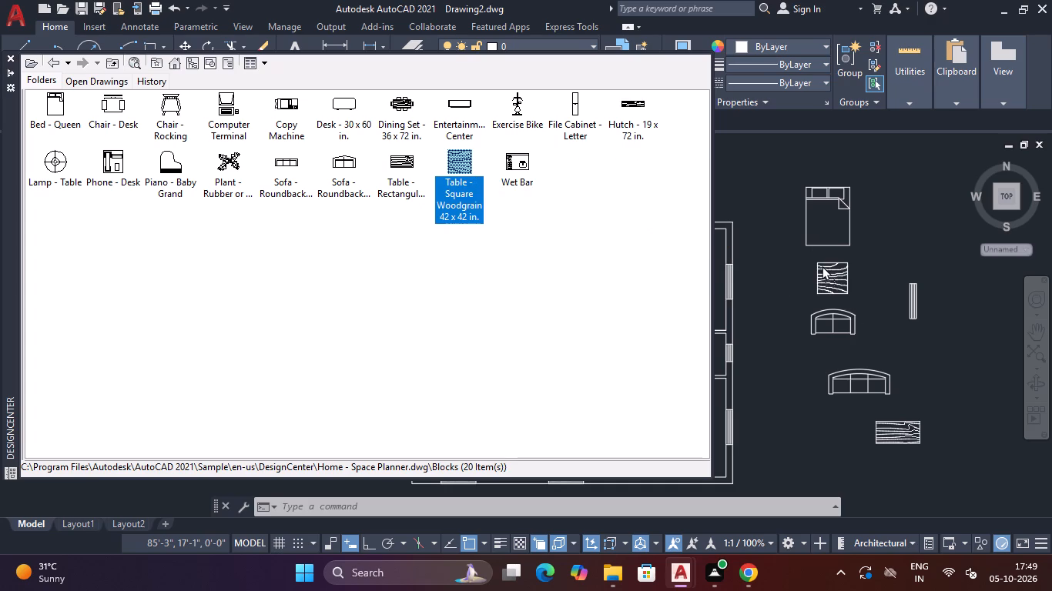
drag(822, 265, 828, 267)
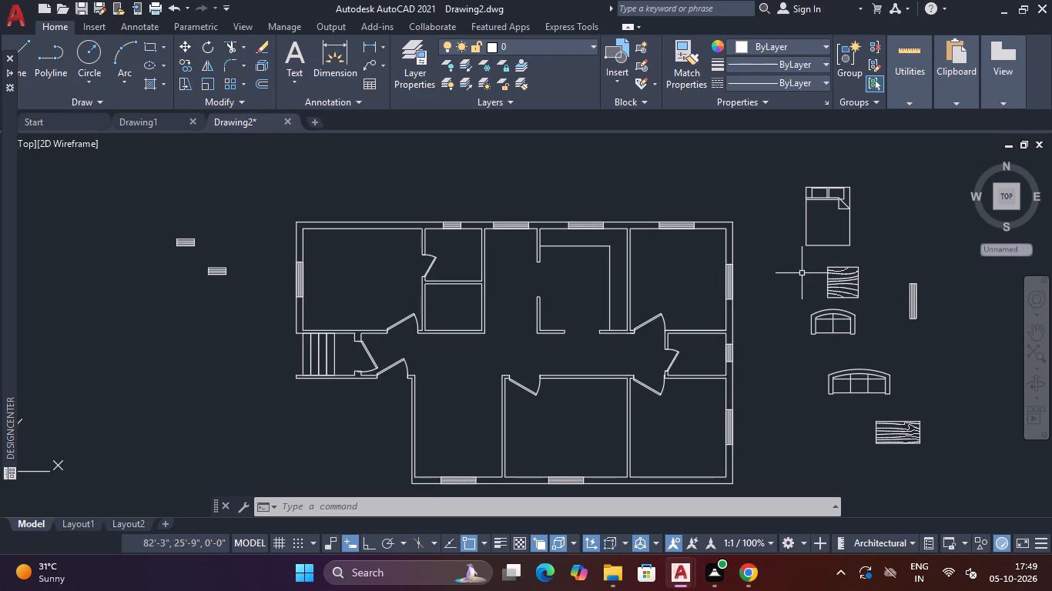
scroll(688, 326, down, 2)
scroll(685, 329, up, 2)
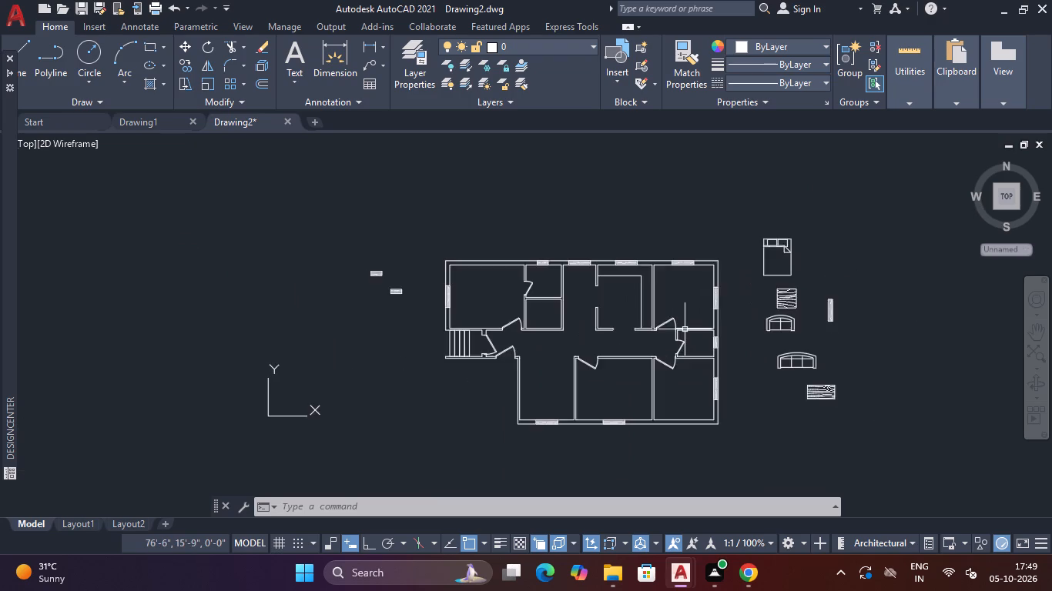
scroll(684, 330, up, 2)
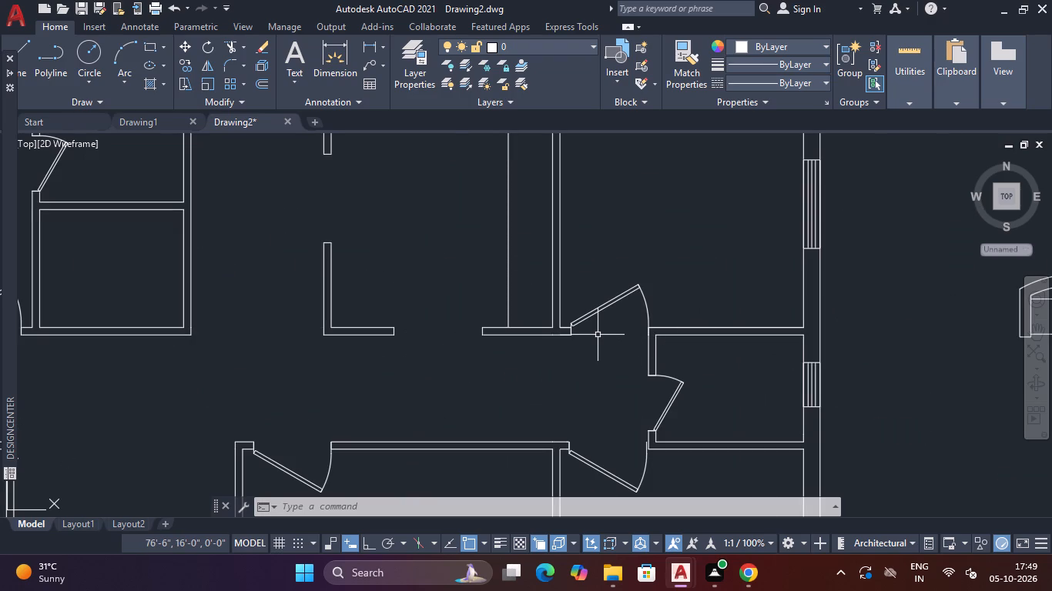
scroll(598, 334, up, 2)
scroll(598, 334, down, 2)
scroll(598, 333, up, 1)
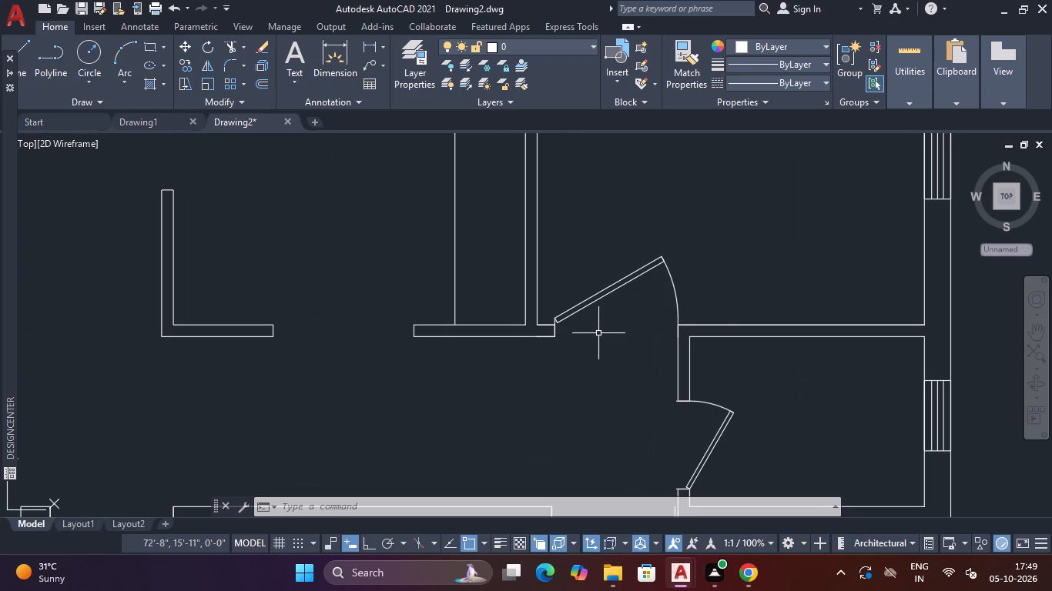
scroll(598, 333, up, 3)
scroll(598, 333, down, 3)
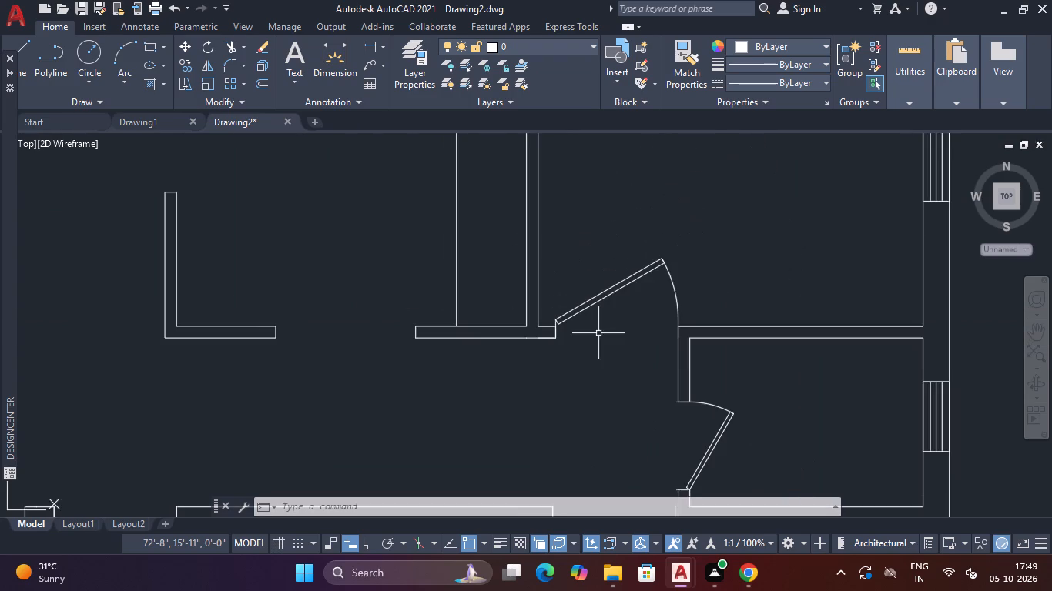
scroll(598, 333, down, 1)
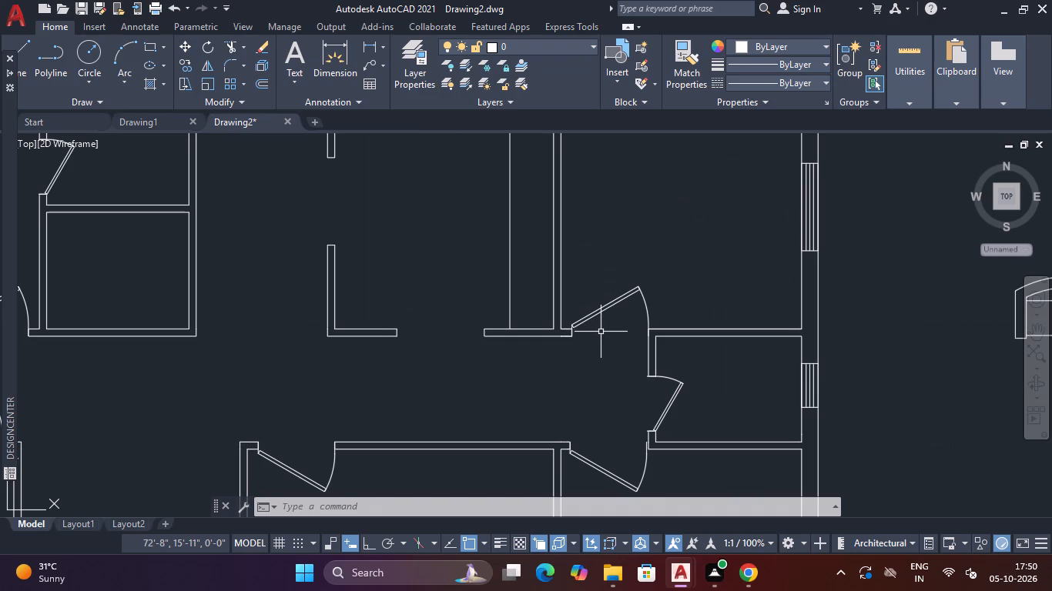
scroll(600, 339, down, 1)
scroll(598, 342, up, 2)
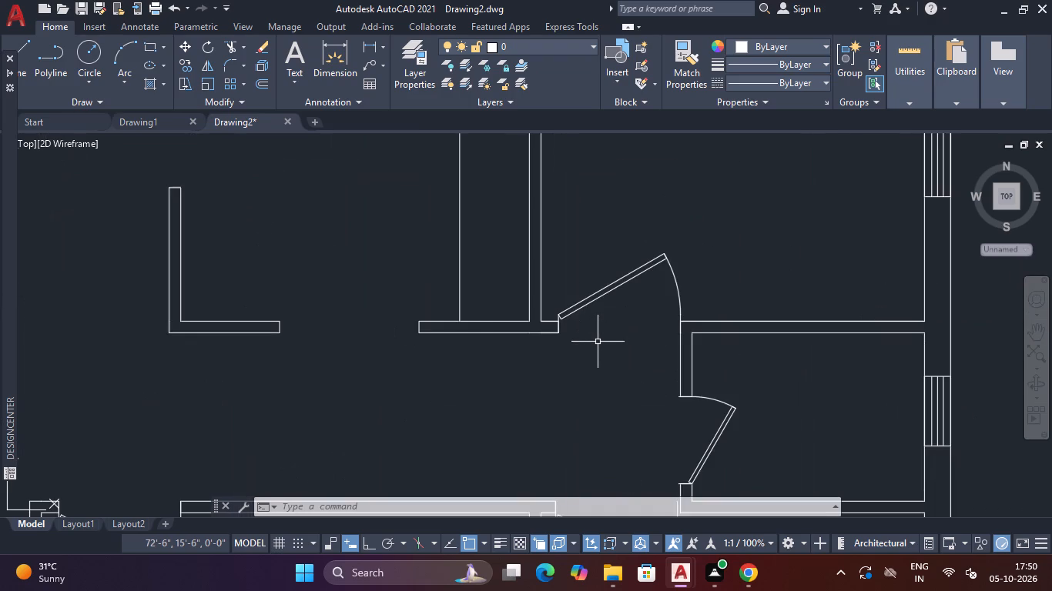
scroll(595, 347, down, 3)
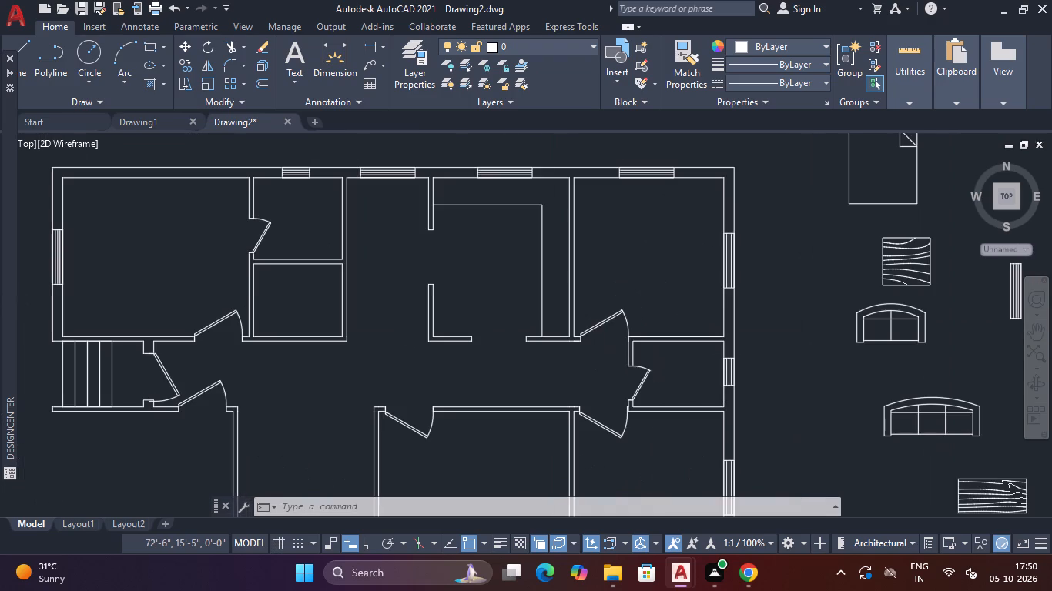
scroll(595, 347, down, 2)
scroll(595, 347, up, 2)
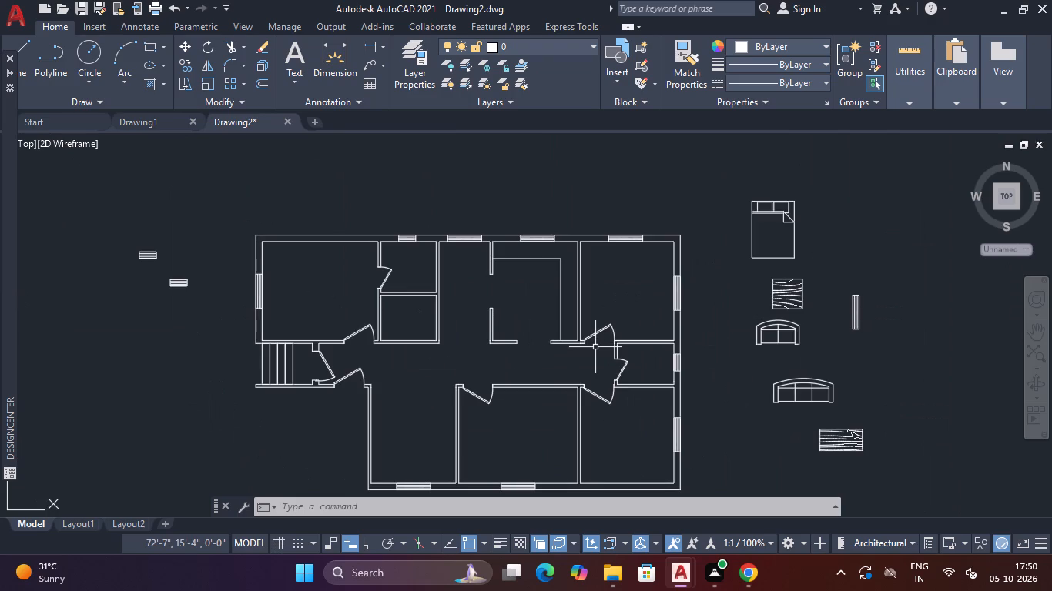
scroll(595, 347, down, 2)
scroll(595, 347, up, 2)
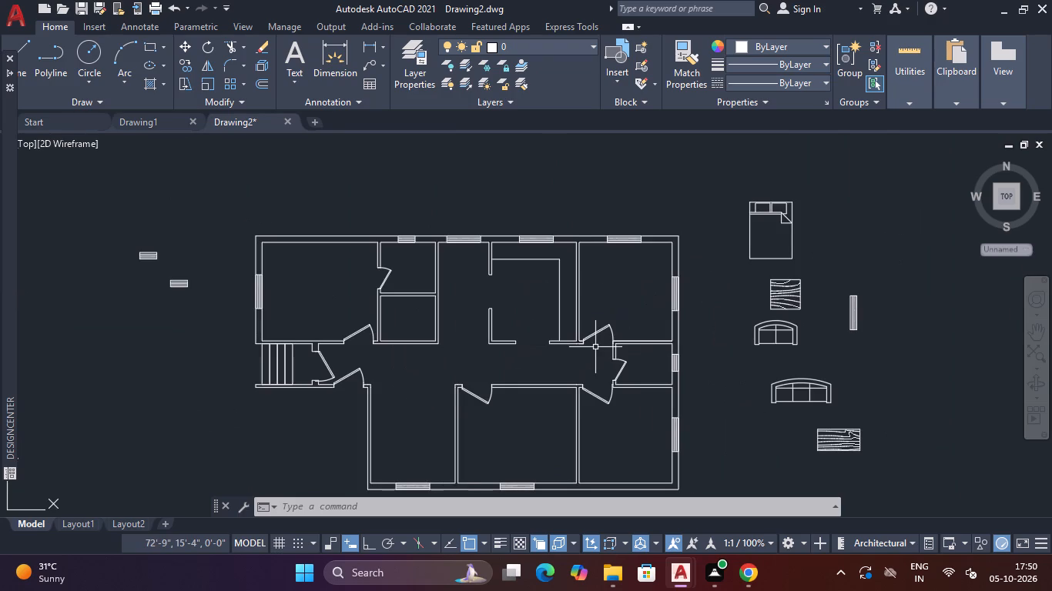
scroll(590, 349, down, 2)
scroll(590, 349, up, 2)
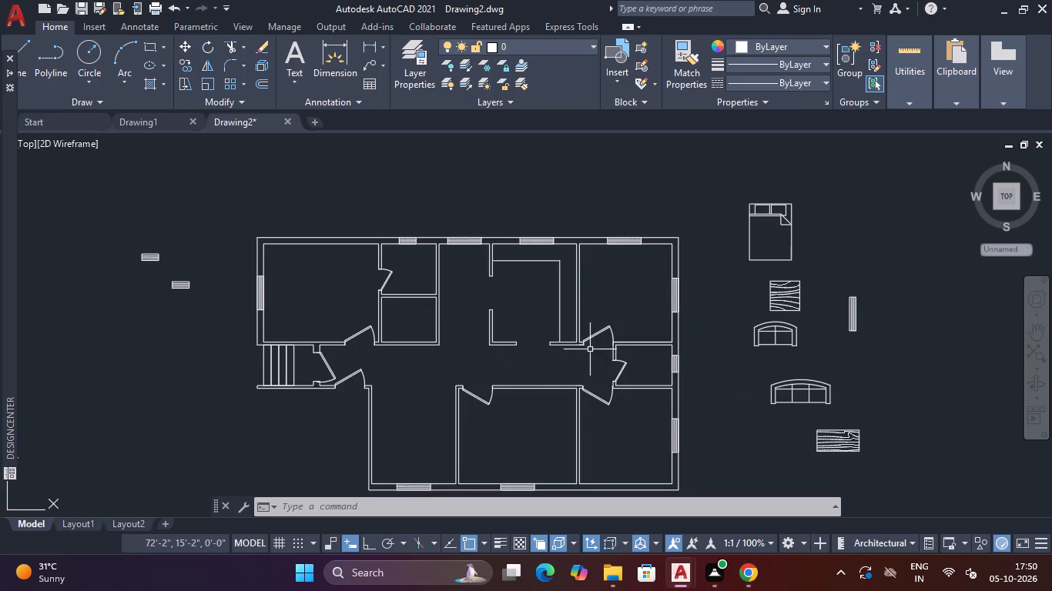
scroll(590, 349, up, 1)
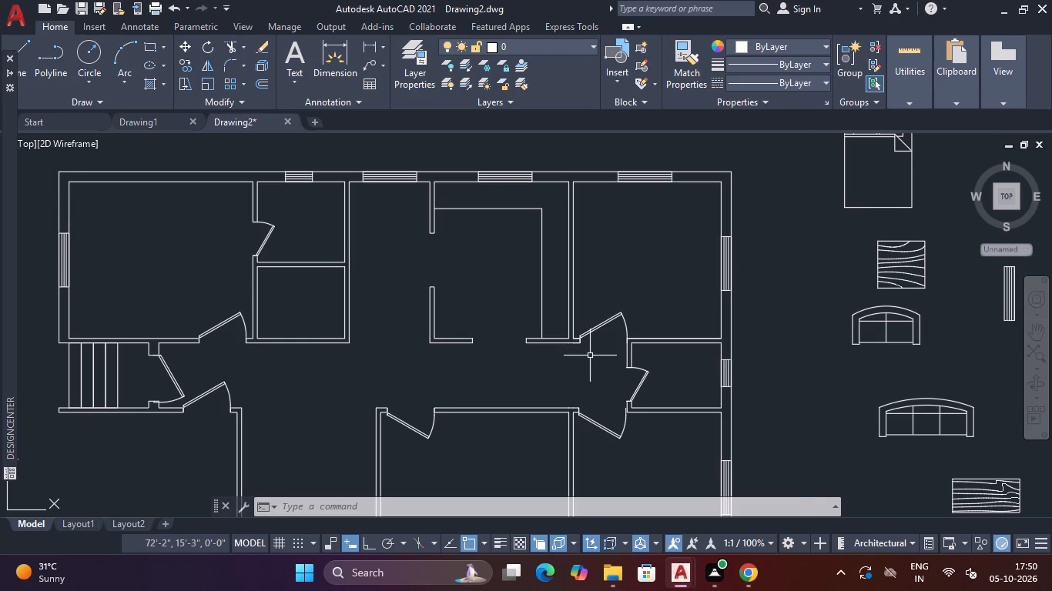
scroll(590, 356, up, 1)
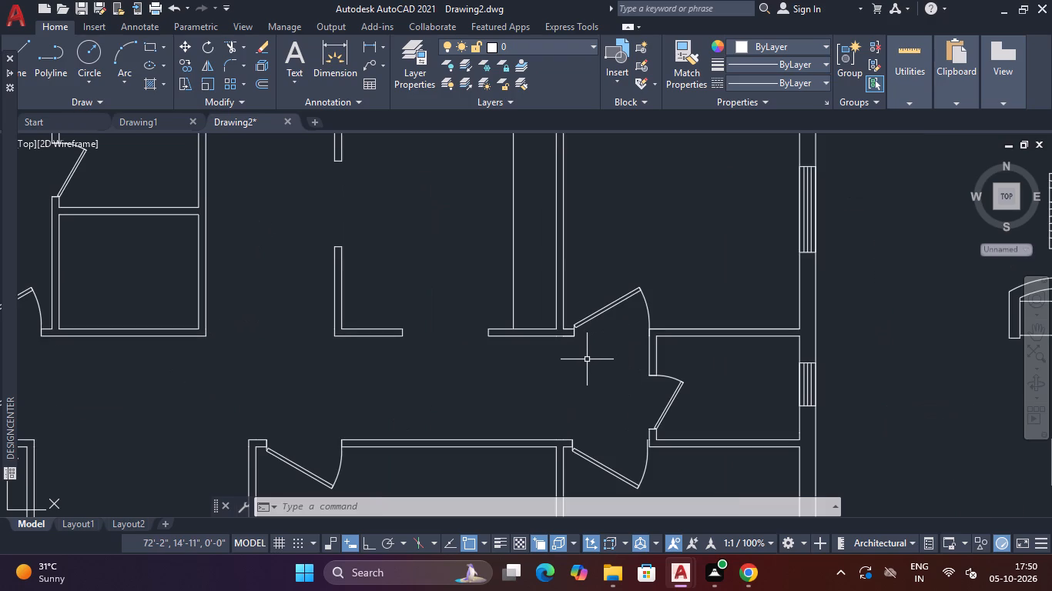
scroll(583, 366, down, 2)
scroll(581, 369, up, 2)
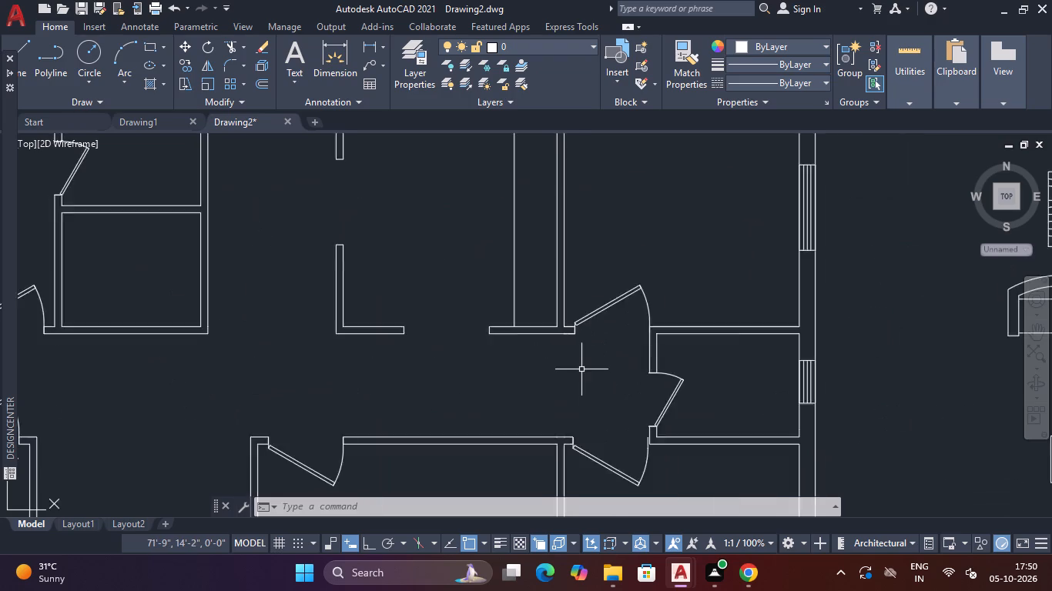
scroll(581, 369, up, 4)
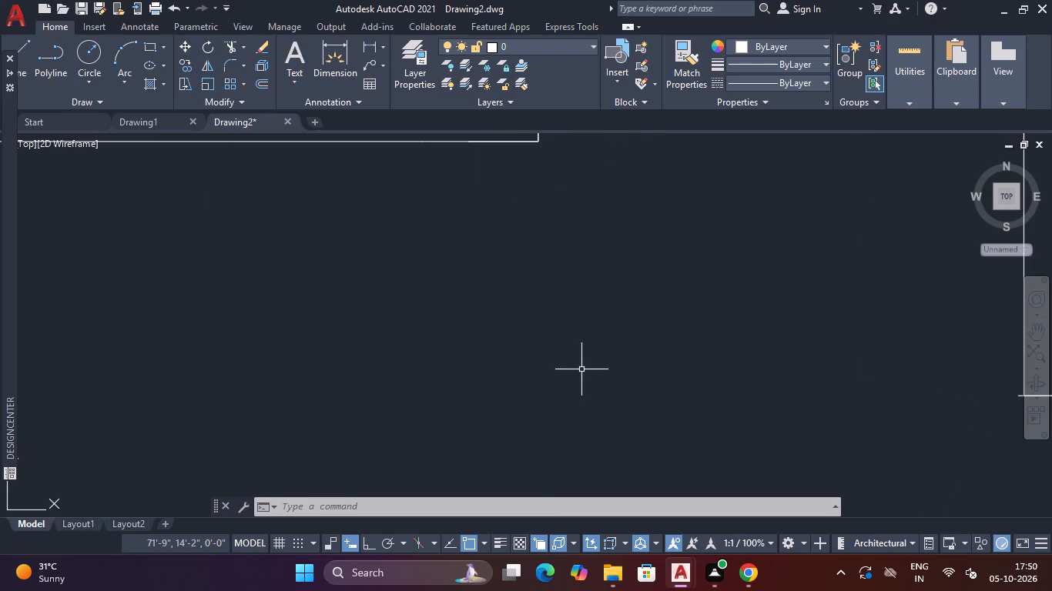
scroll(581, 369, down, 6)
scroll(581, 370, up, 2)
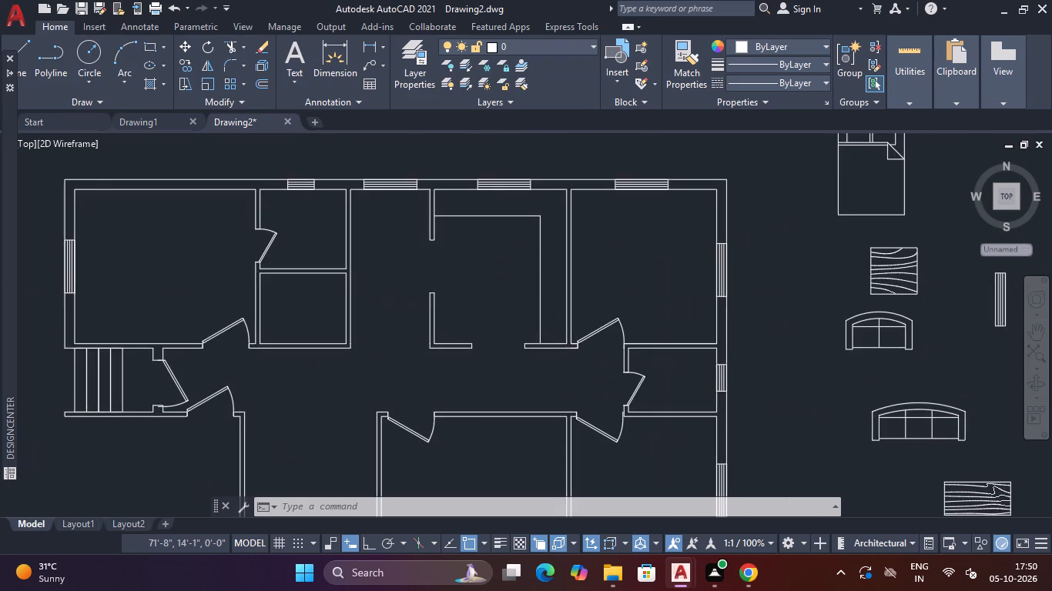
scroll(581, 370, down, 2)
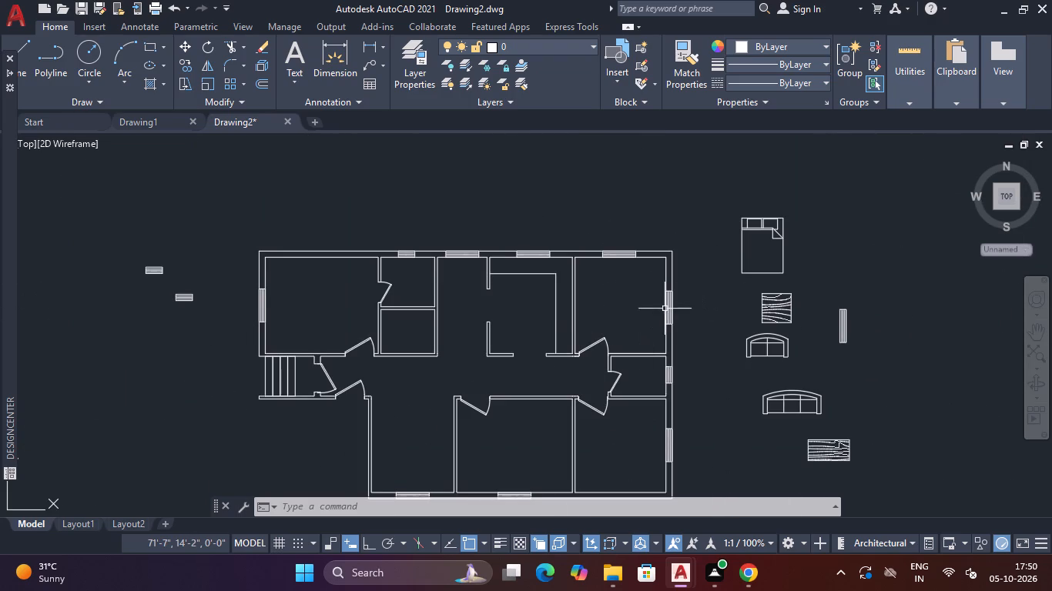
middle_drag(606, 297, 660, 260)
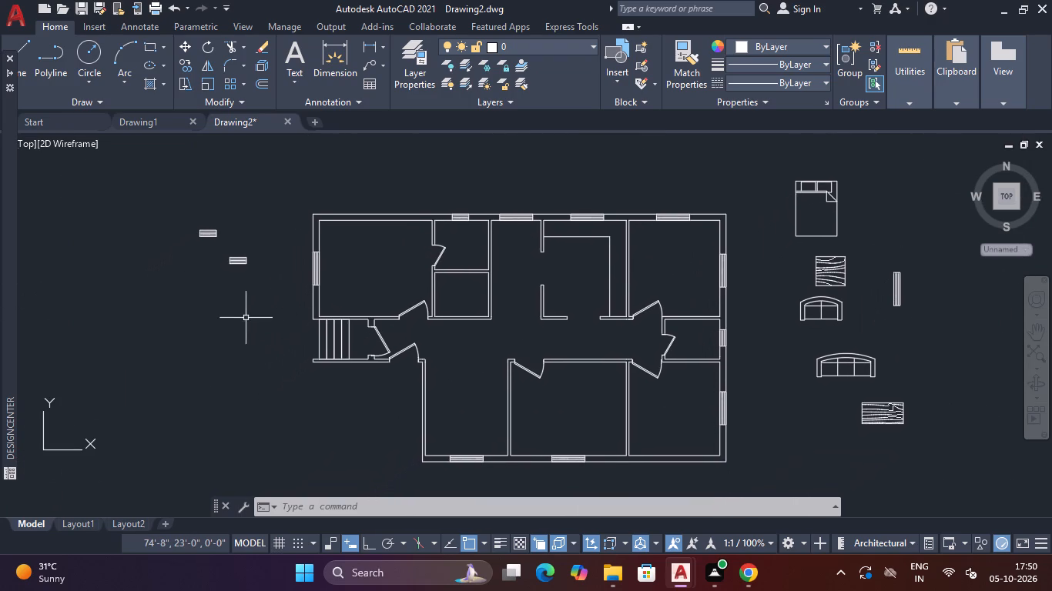
Insert two Chair - Desk blocks northwest of the floor plan and the Dining Set - 36 x 72 in. block west of the staircase.
click(2, 292)
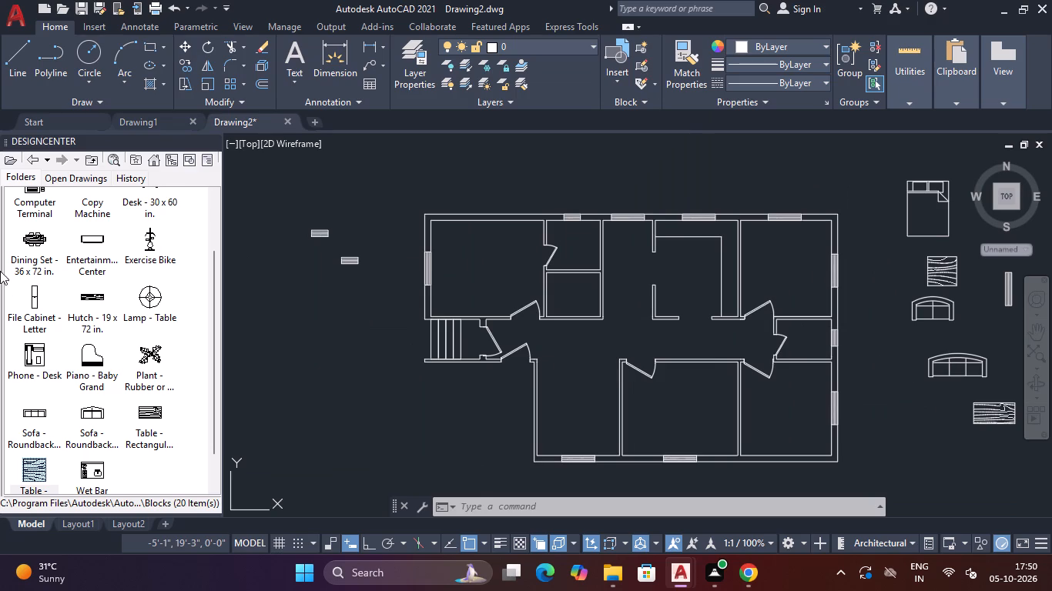
scroll(79, 332, up, 5)
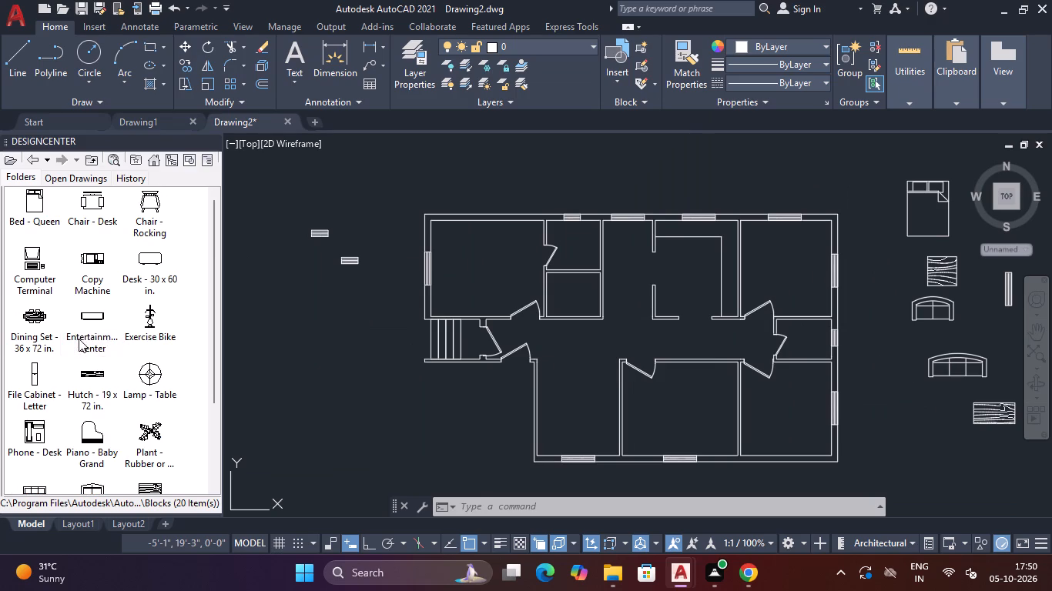
drag(81, 215, 303, 190)
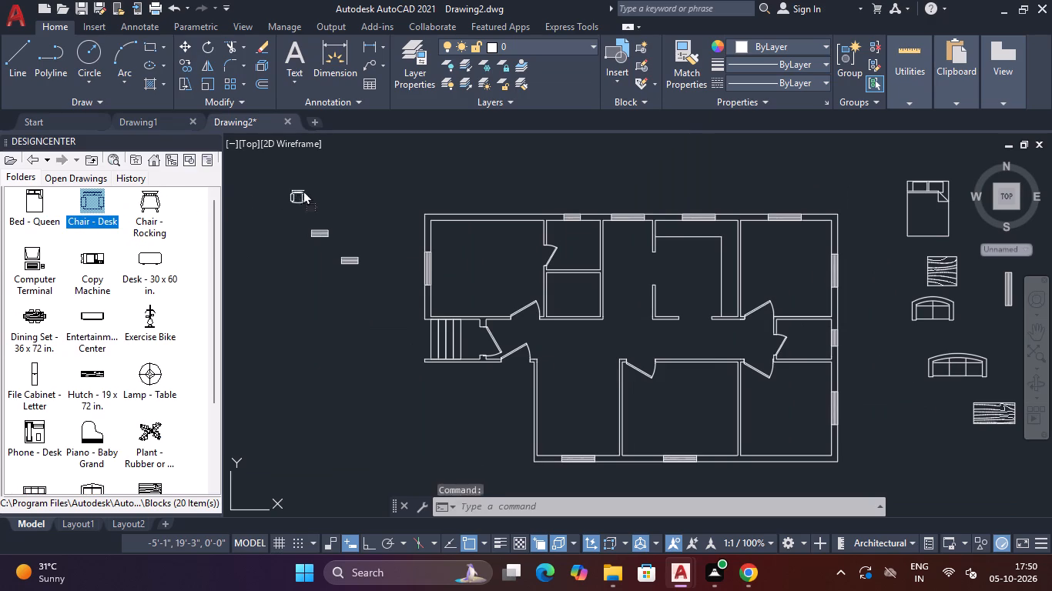
drag(303, 190, 320, 184)
drag(92, 201, 216, 215)
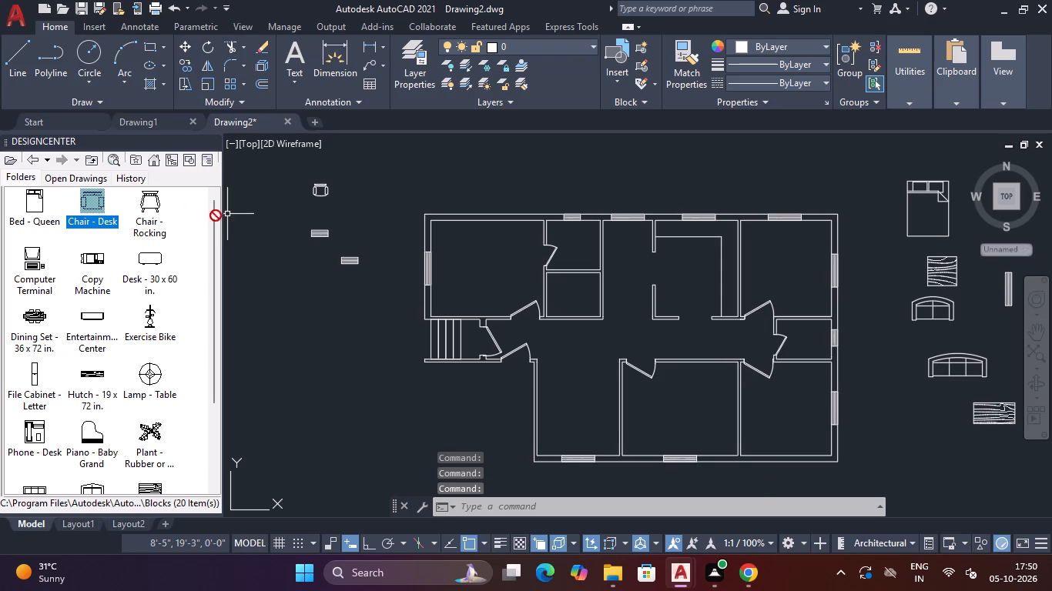
drag(216, 215, 365, 184)
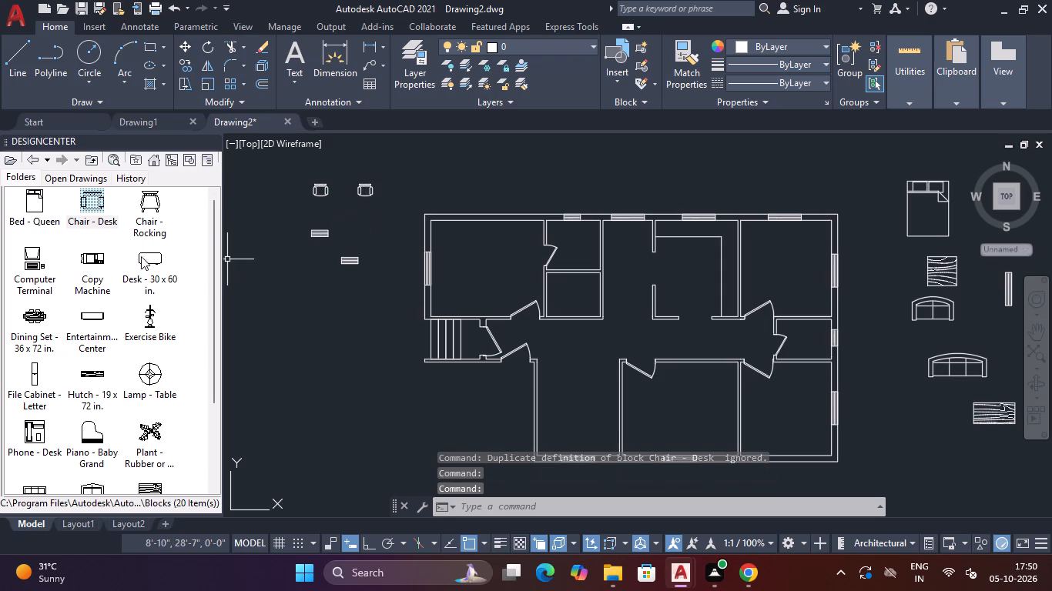
drag(31, 323, 289, 330)
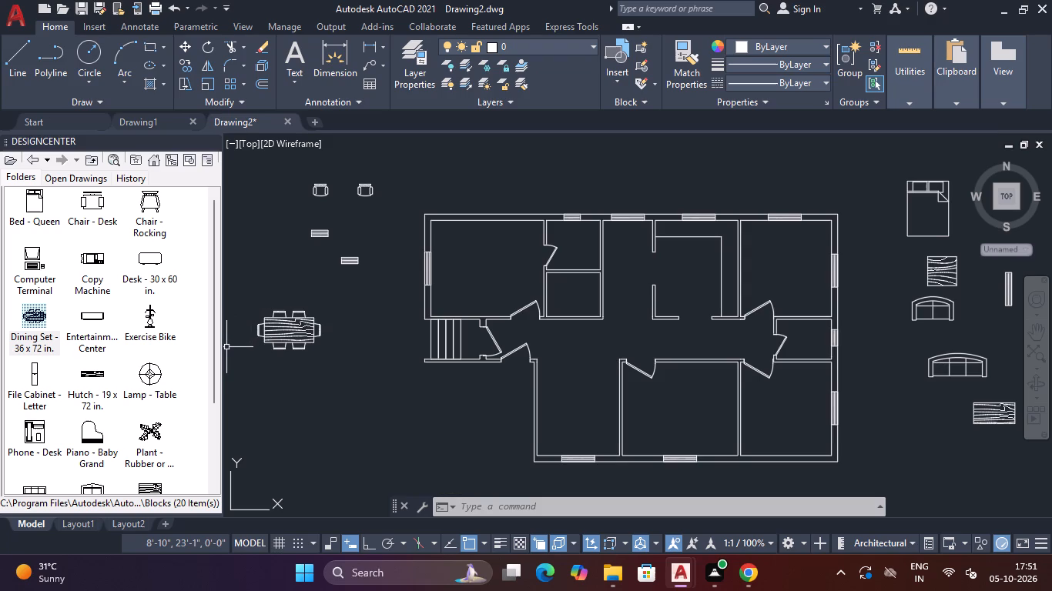
Insert the 30 in. top-view range-oven, 36 in. top-view double sink and 36 in. top-view two-door refrigerator from Kitchens.dwg, south of the dining set.
click(89, 161)
click(90, 162)
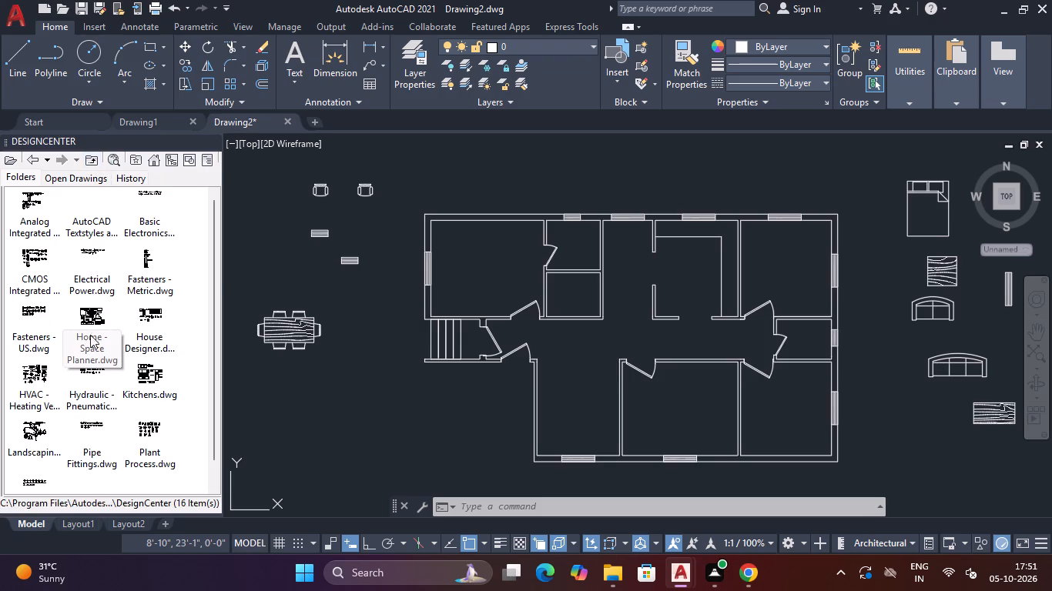
click(144, 378)
double_click(144, 378)
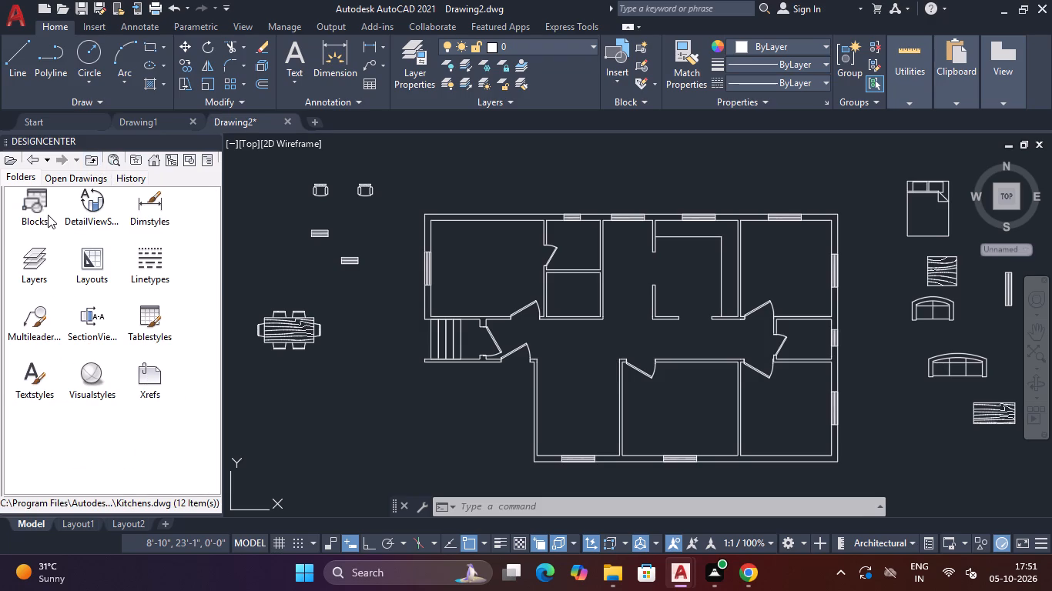
double_click(47, 215)
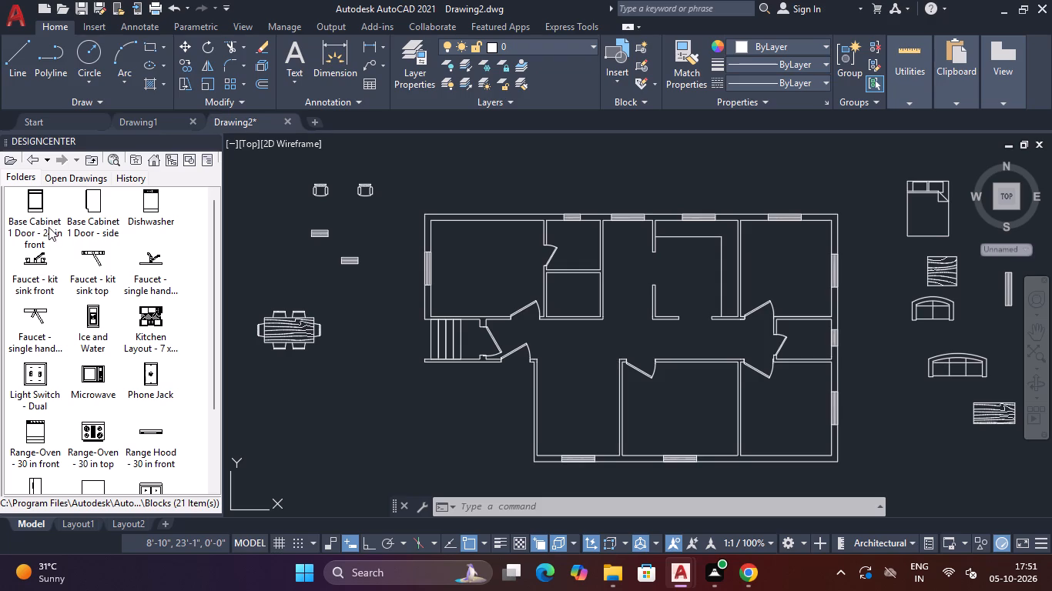
scroll(120, 385, down, 1)
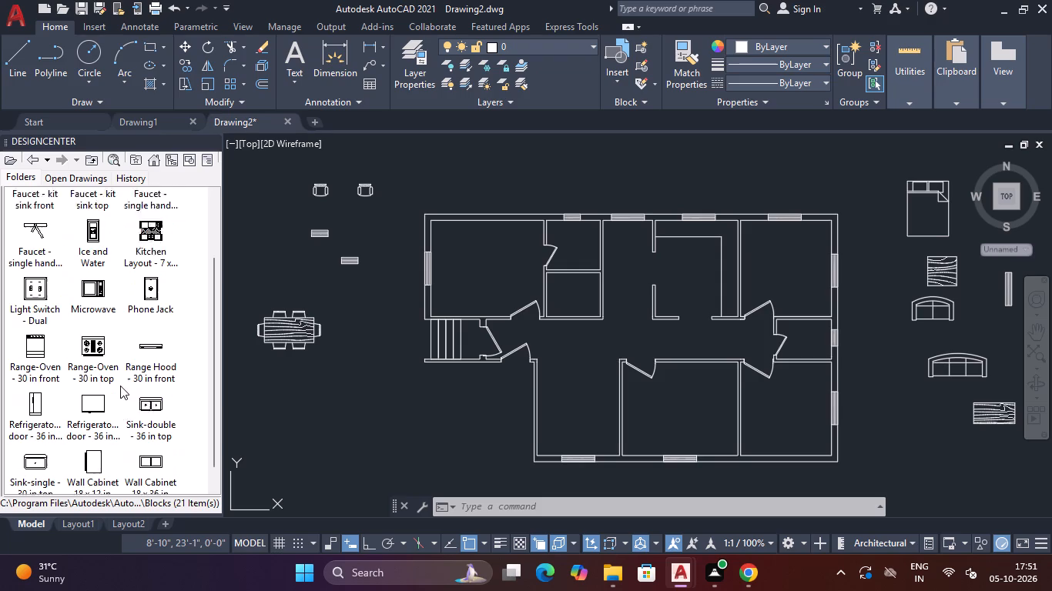
scroll(120, 386, down, 1)
drag(105, 332, 317, 391)
drag(158, 389, 286, 399)
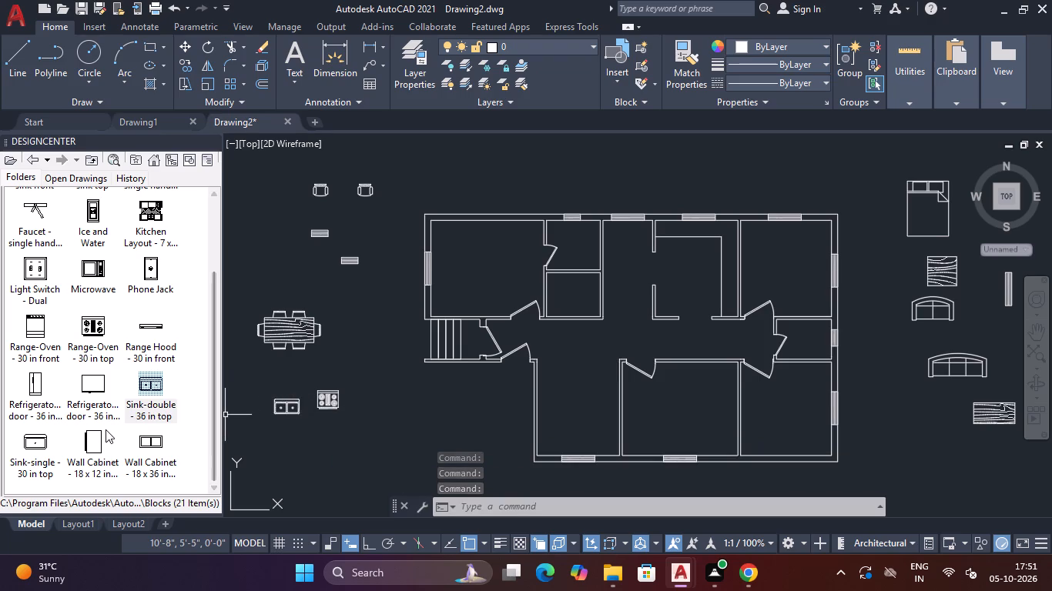
drag(96, 394, 313, 467)
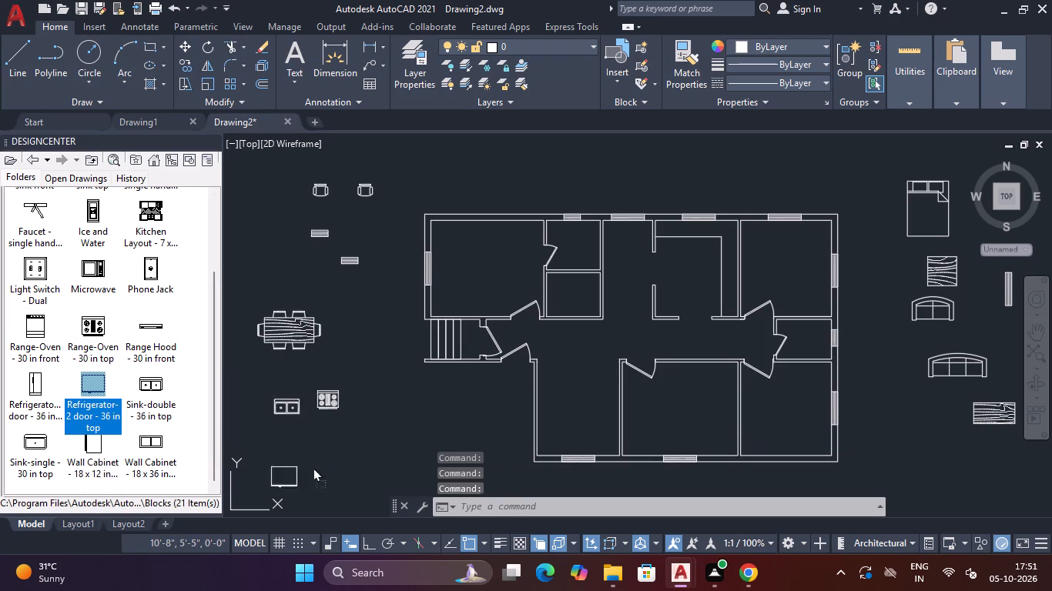
drag(313, 467, 372, 410)
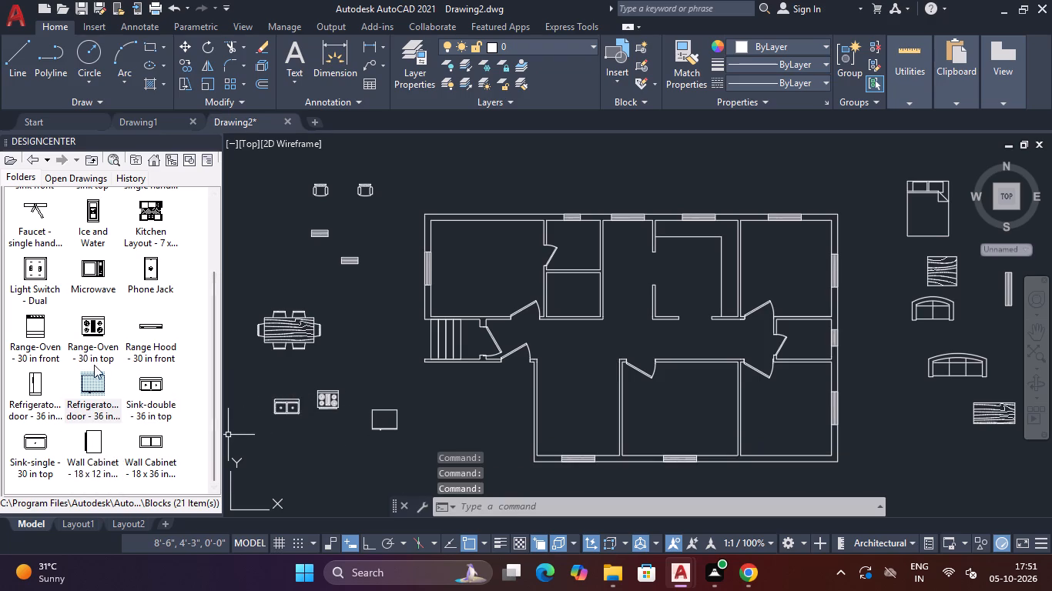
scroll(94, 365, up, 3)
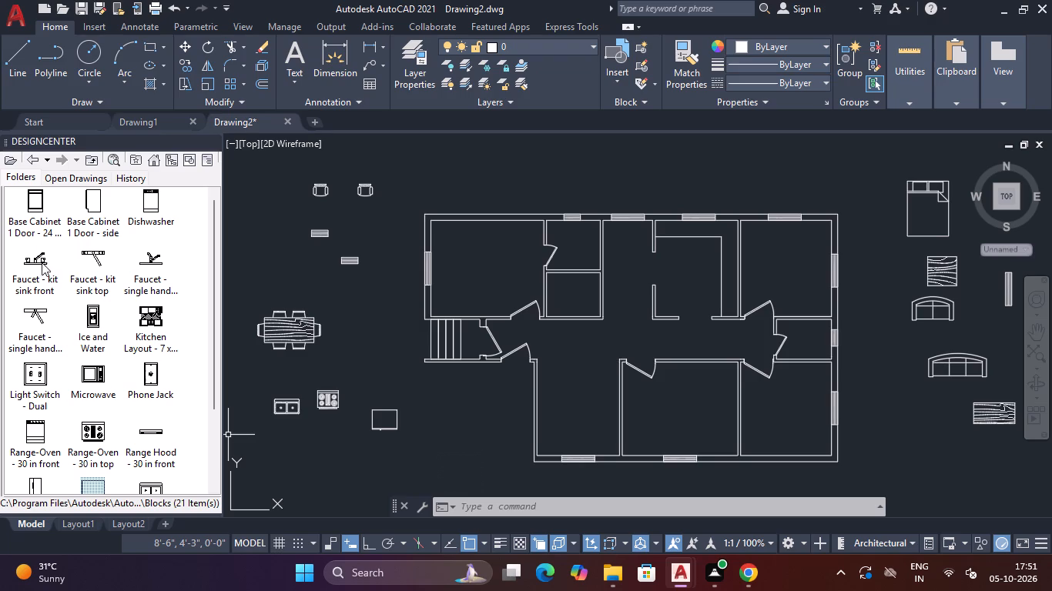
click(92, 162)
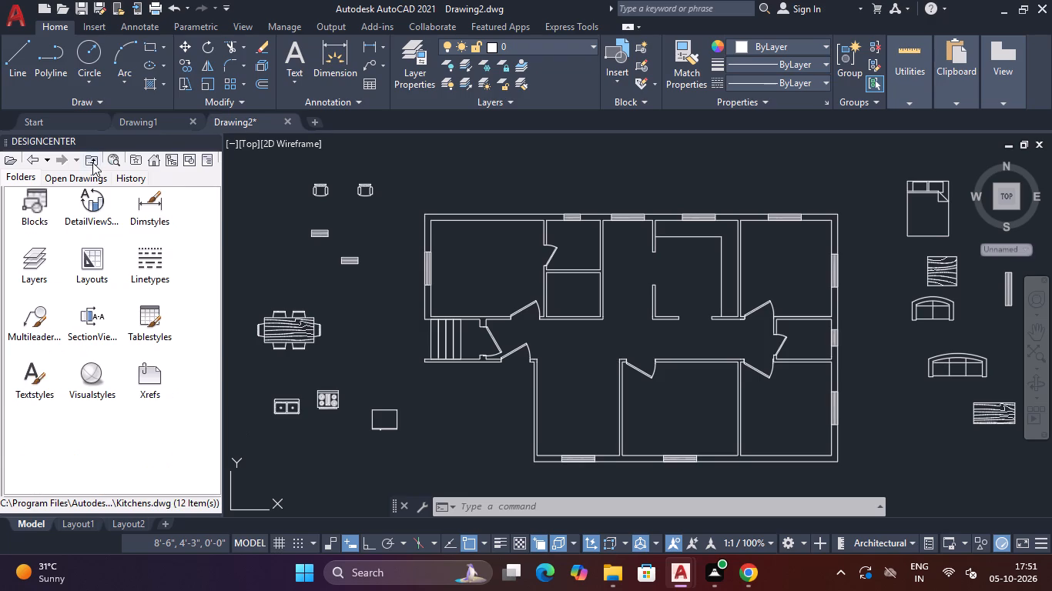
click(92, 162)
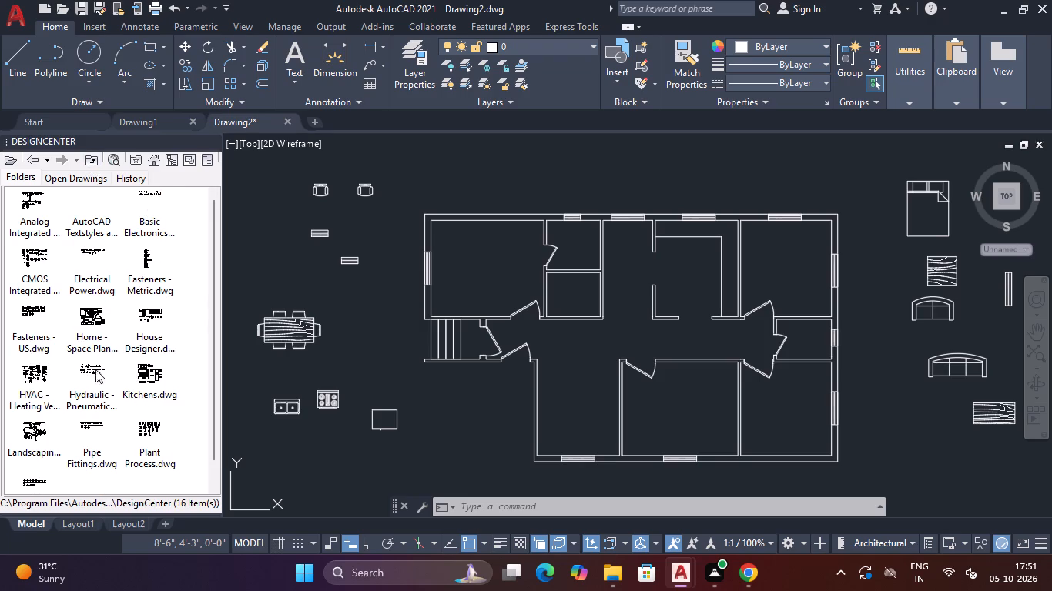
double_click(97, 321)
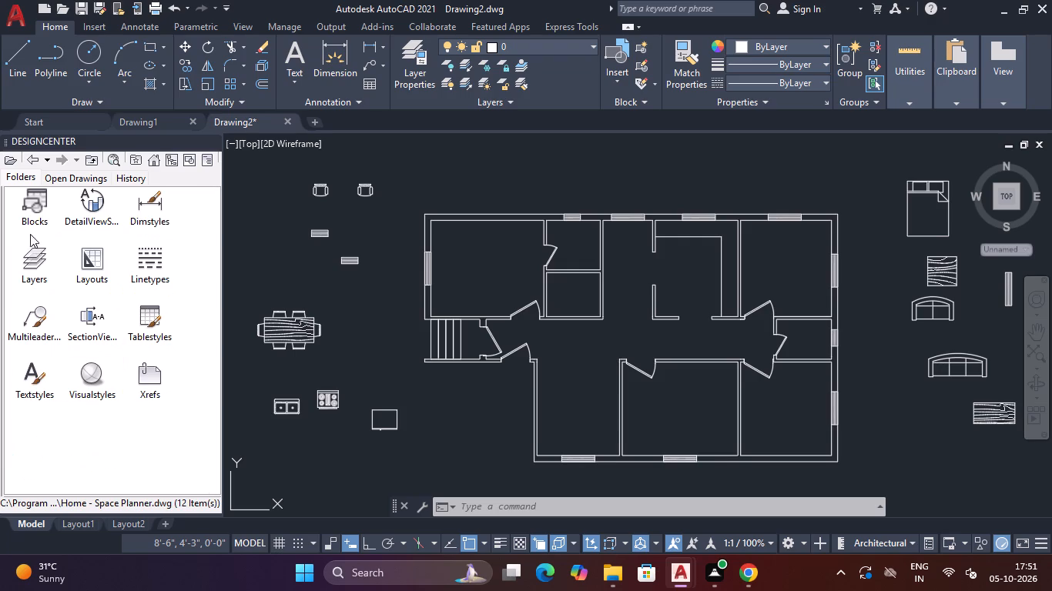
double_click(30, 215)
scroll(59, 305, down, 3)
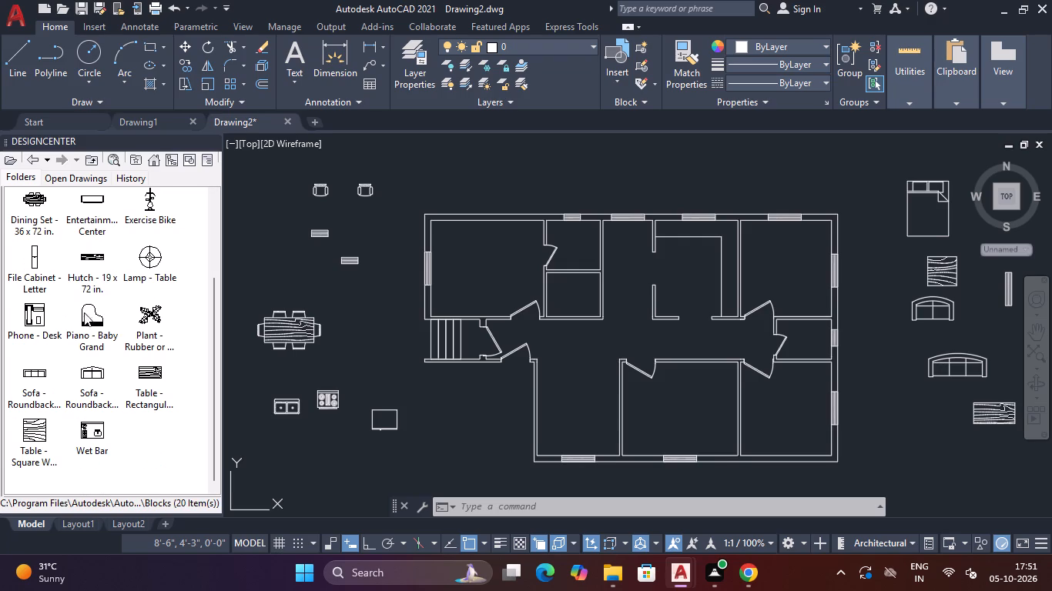
Insert the Bath Tub - 26 x 60 in. block from DesignCenter's House Designer blocks, northwest of the plan beside the desk chairs.
click(92, 165)
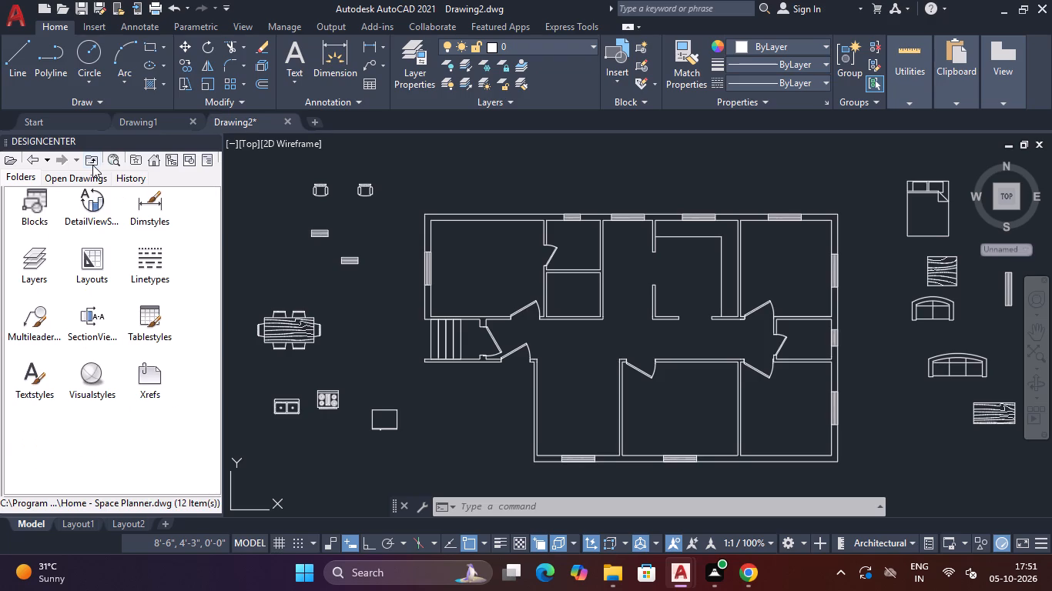
click(92, 165)
double_click(152, 315)
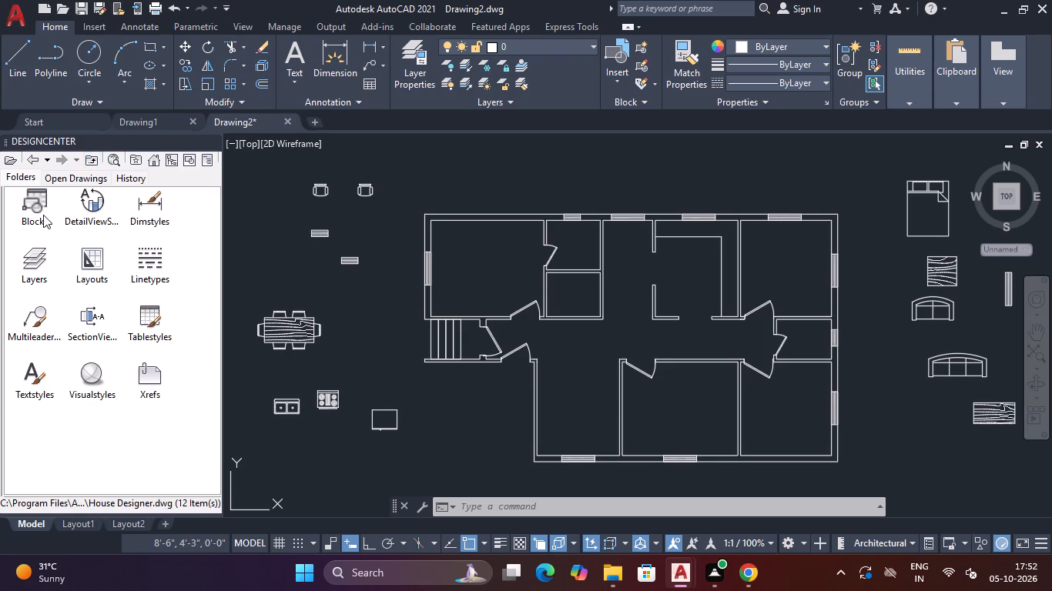
double_click(42, 215)
double_click(37, 207)
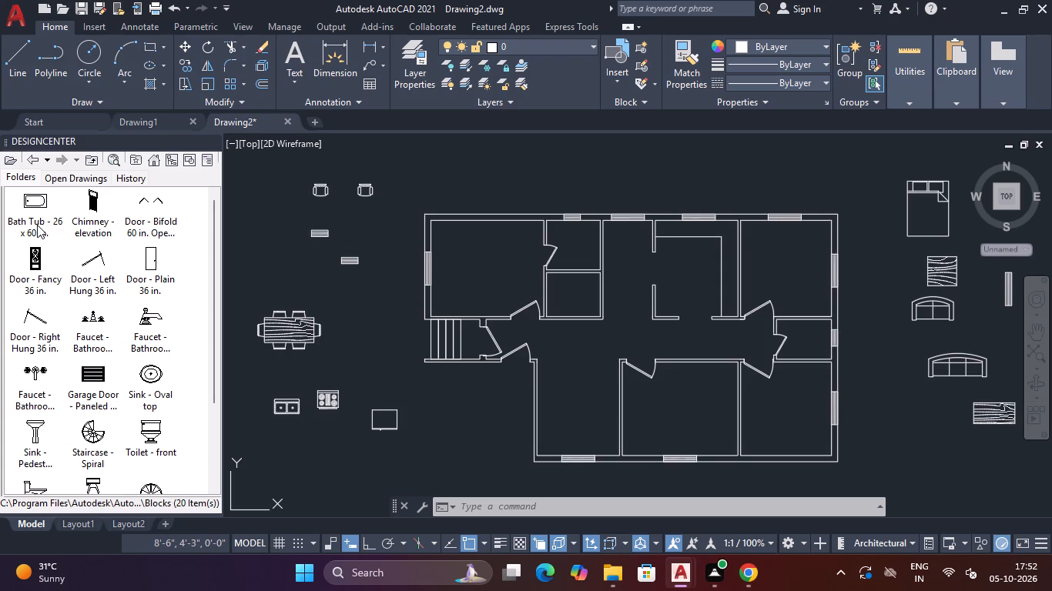
drag(33, 206, 243, 200)
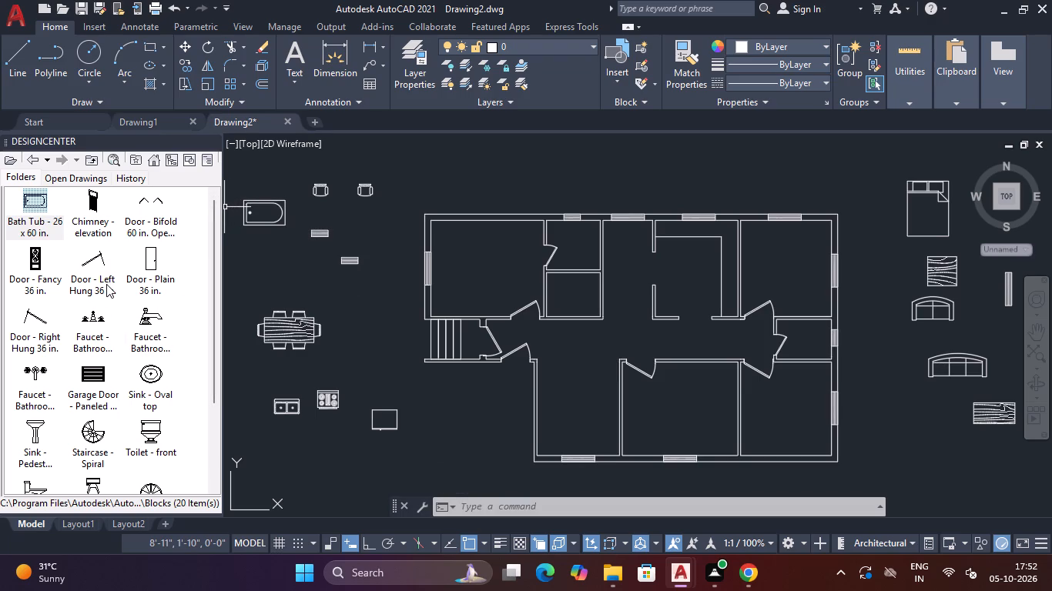
Insert the Faucet - Bathroom top, Sink - Oval top and Toilet - top blocks west of the floor plan, between the bath tub and the kitchen fixtures.
scroll(90, 355, down, 1)
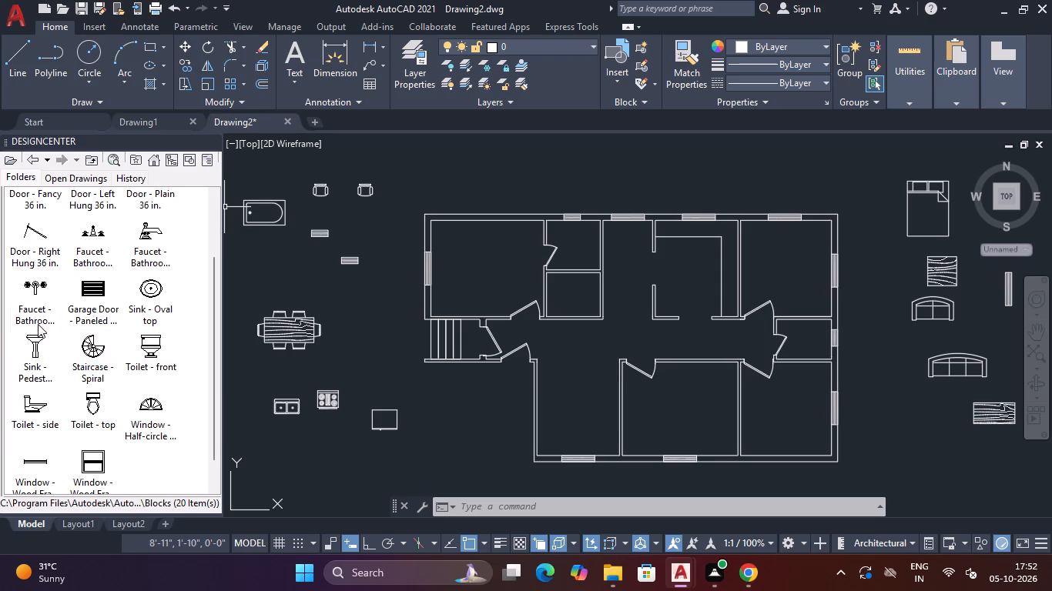
drag(32, 291, 213, 282)
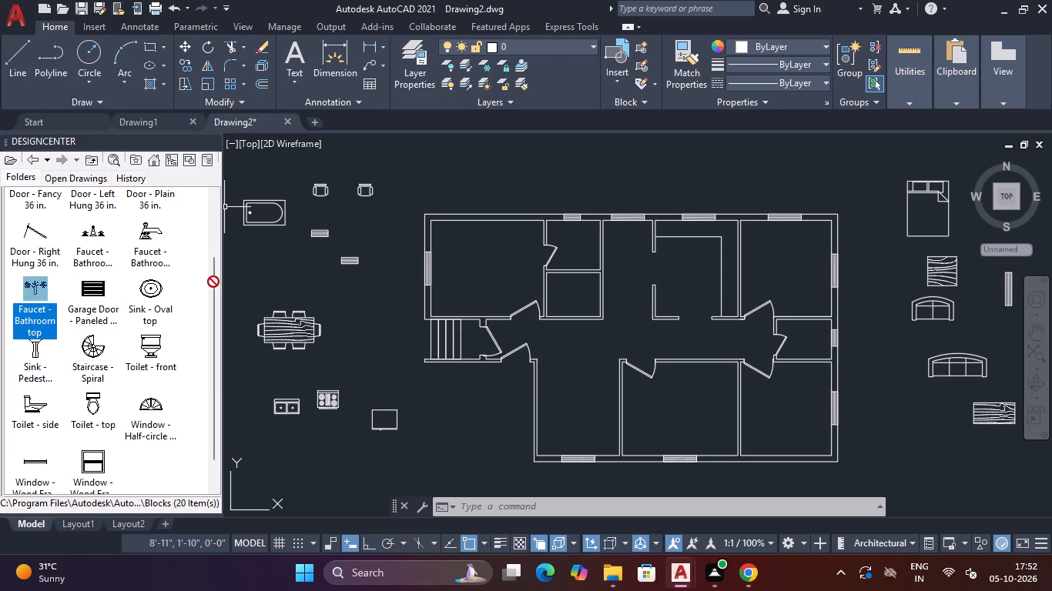
drag(213, 282, 268, 254)
drag(153, 290, 217, 285)
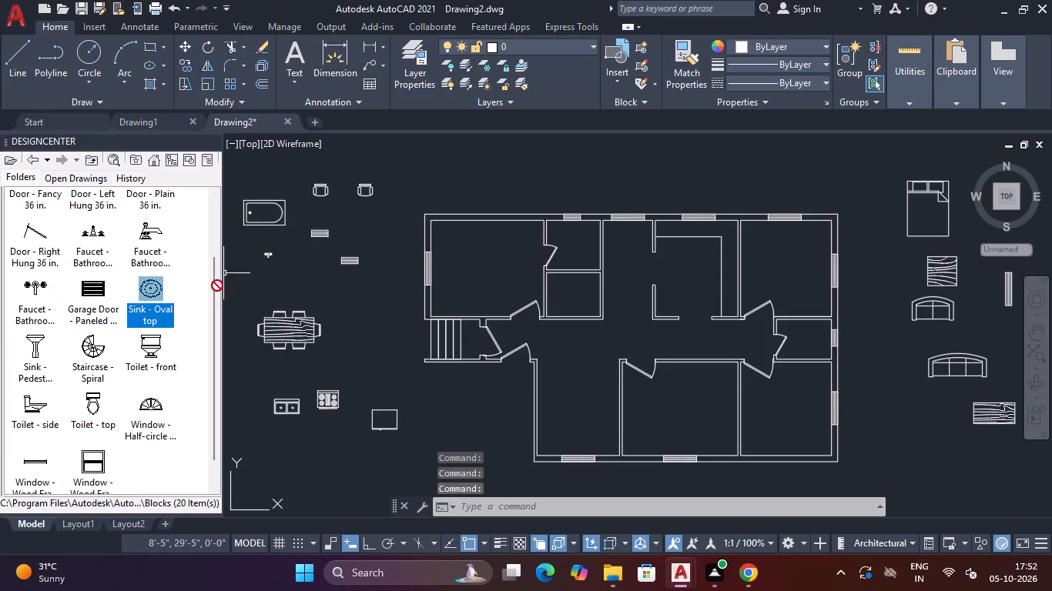
drag(217, 285, 257, 269)
scroll(80, 412, down, 2)
drag(97, 377, 375, 324)
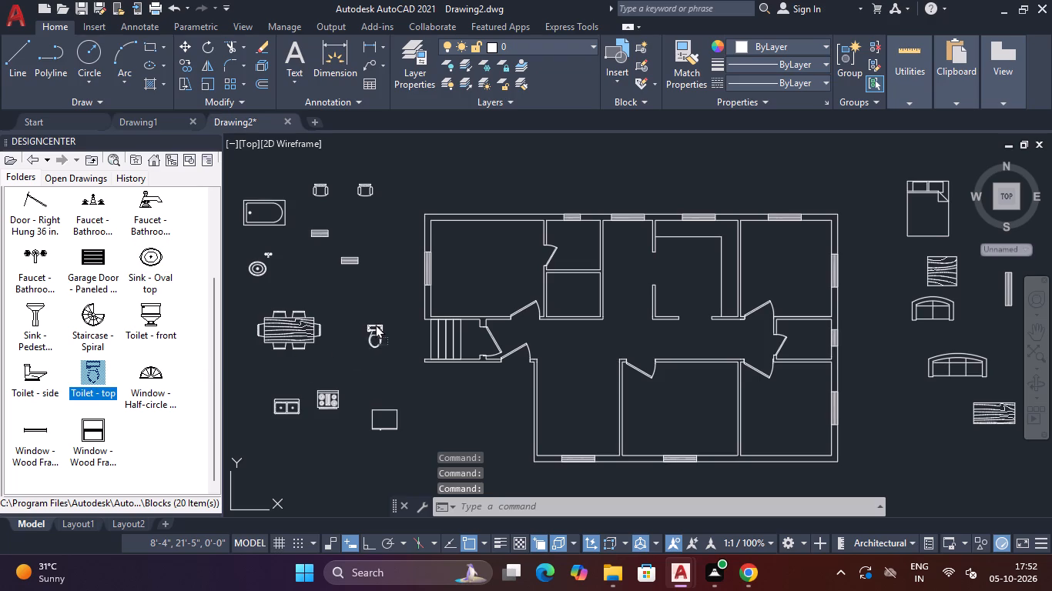
drag(375, 324, 375, 322)
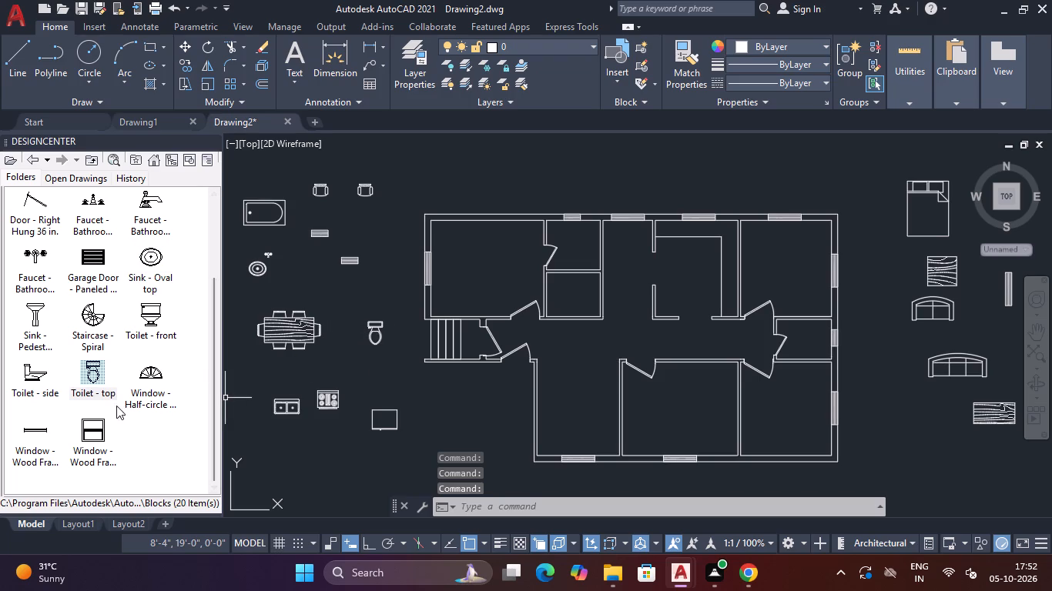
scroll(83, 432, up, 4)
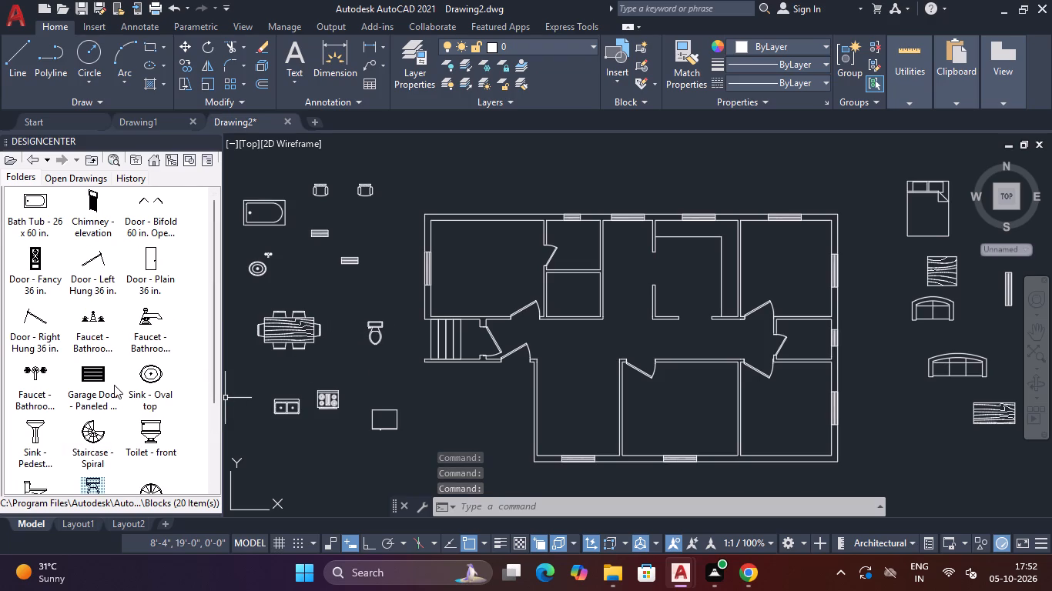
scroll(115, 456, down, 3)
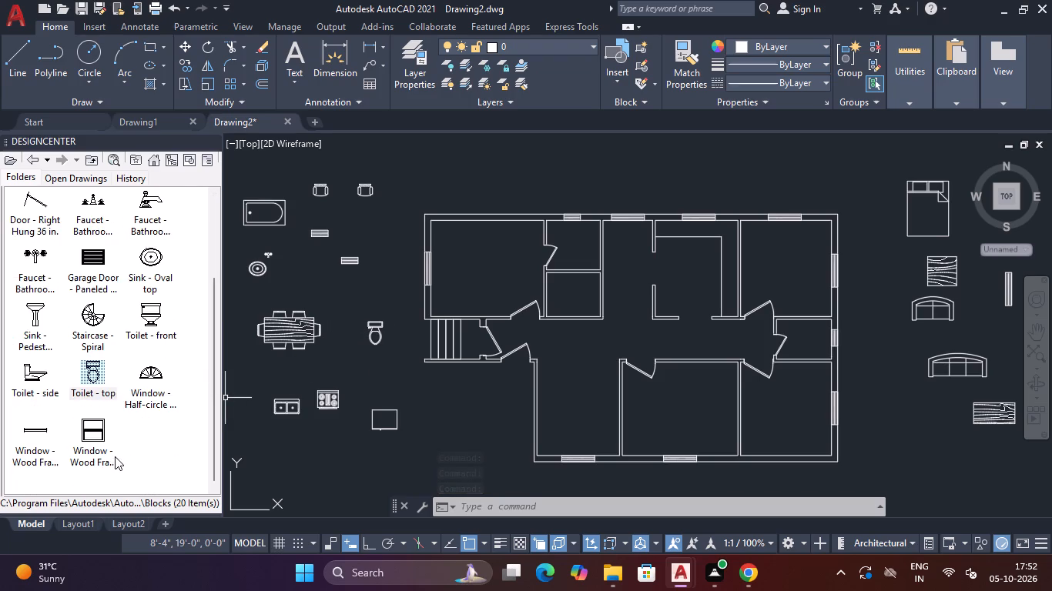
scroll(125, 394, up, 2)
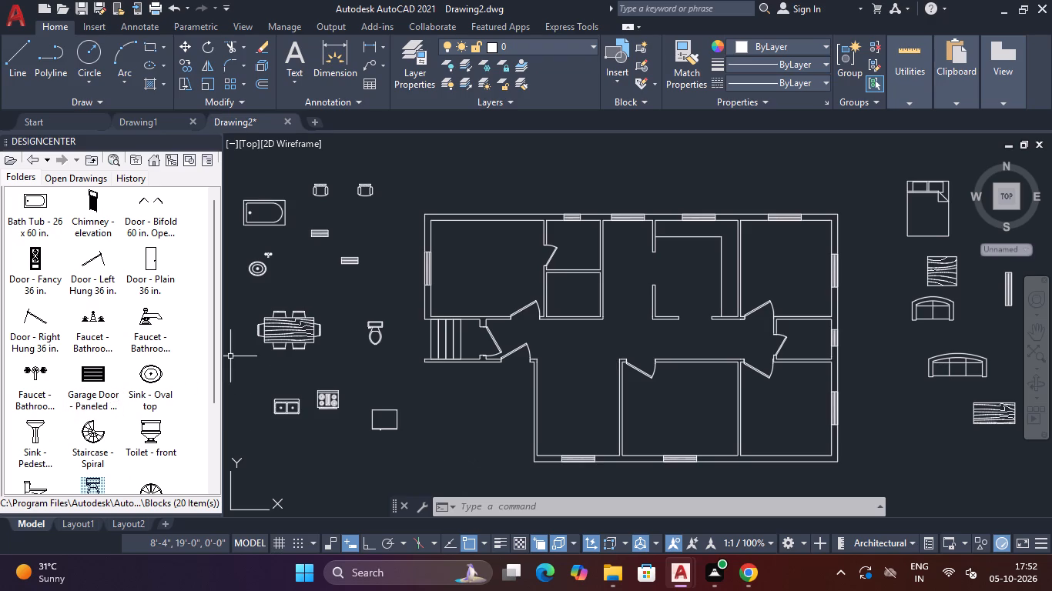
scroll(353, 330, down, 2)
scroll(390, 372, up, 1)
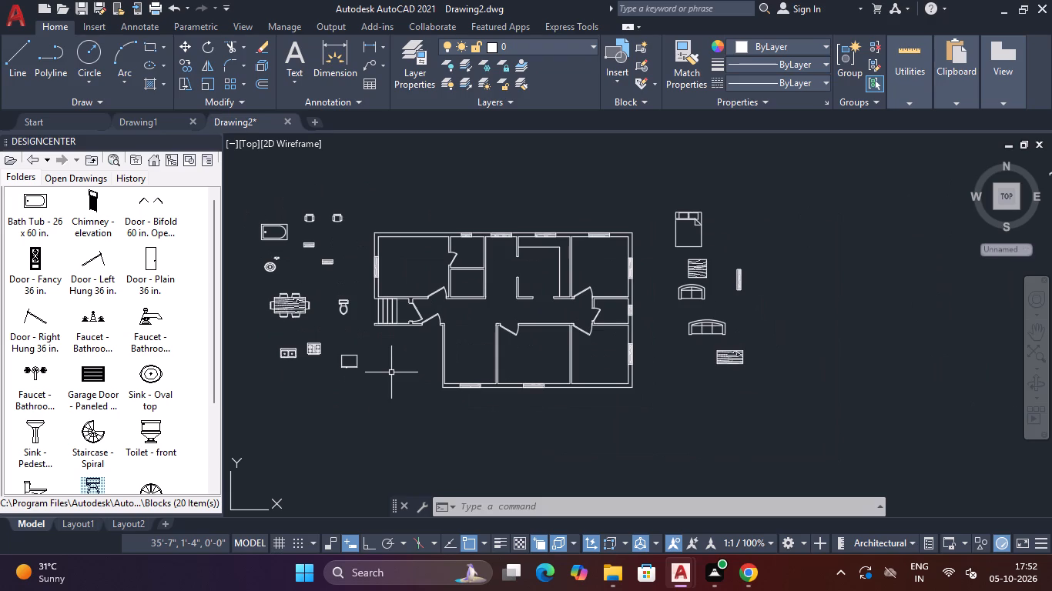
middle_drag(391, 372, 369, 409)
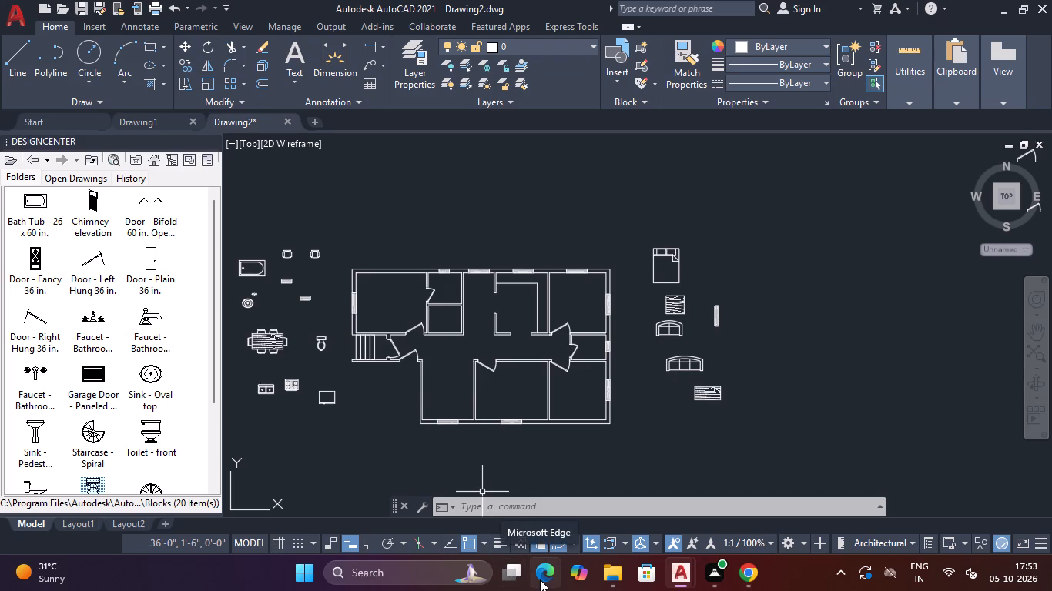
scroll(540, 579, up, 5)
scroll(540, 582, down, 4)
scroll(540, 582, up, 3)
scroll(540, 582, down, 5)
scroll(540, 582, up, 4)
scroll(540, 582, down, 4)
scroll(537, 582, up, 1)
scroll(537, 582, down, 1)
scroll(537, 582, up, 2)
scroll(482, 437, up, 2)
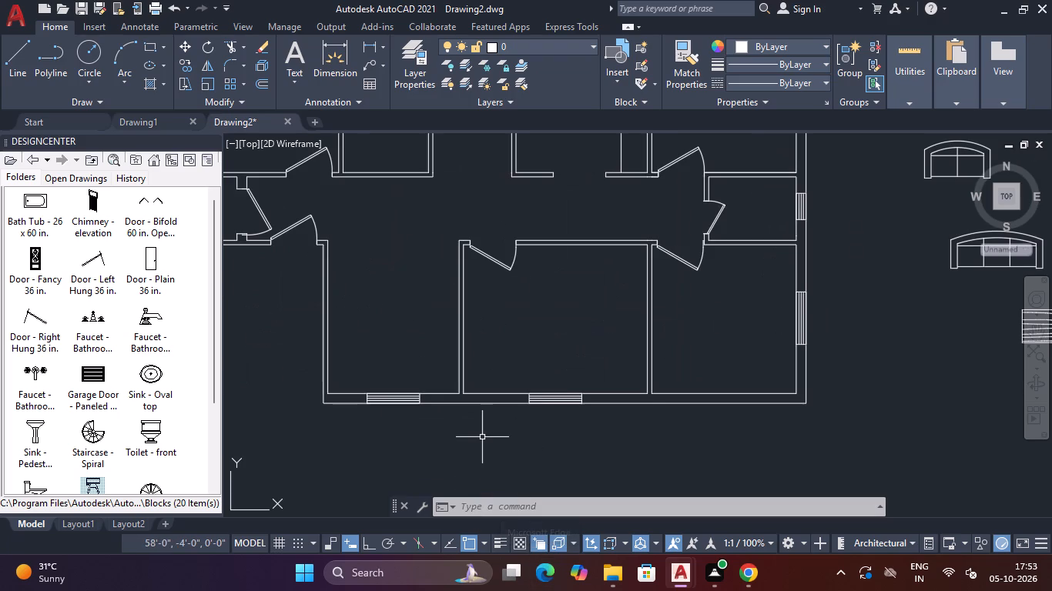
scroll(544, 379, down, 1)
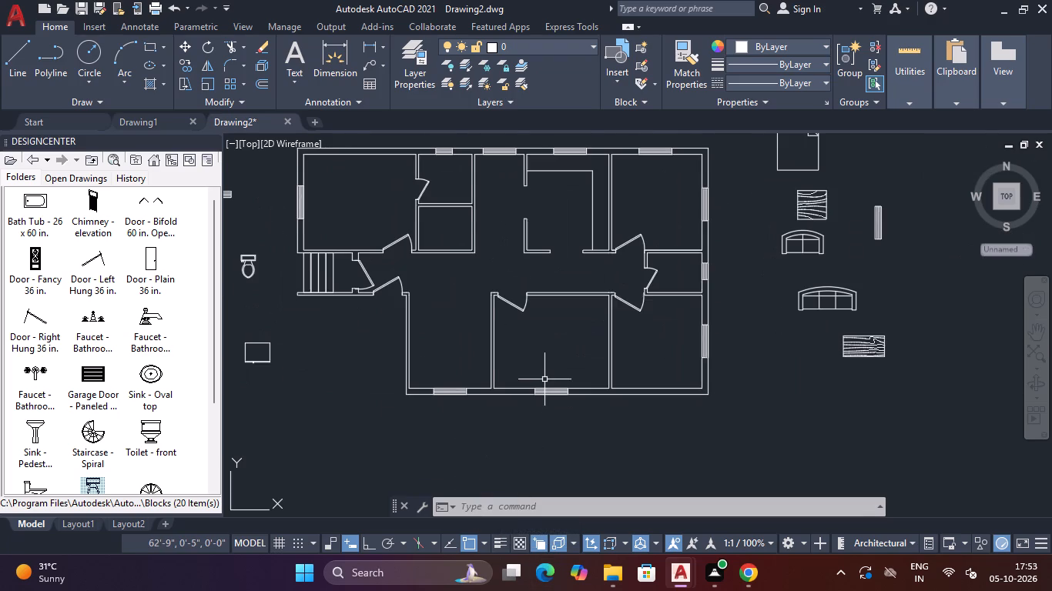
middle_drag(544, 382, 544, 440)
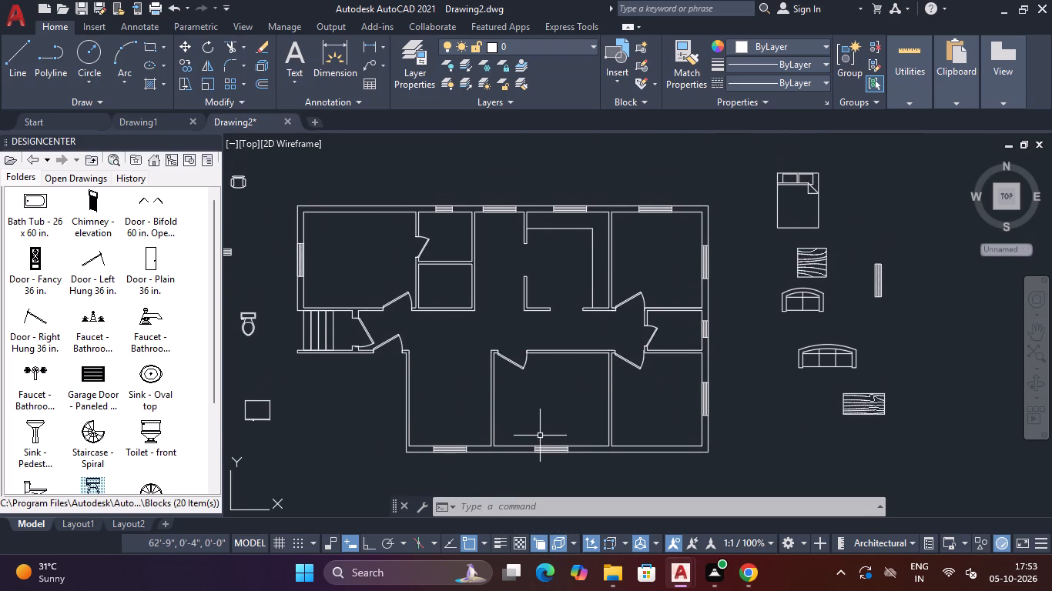
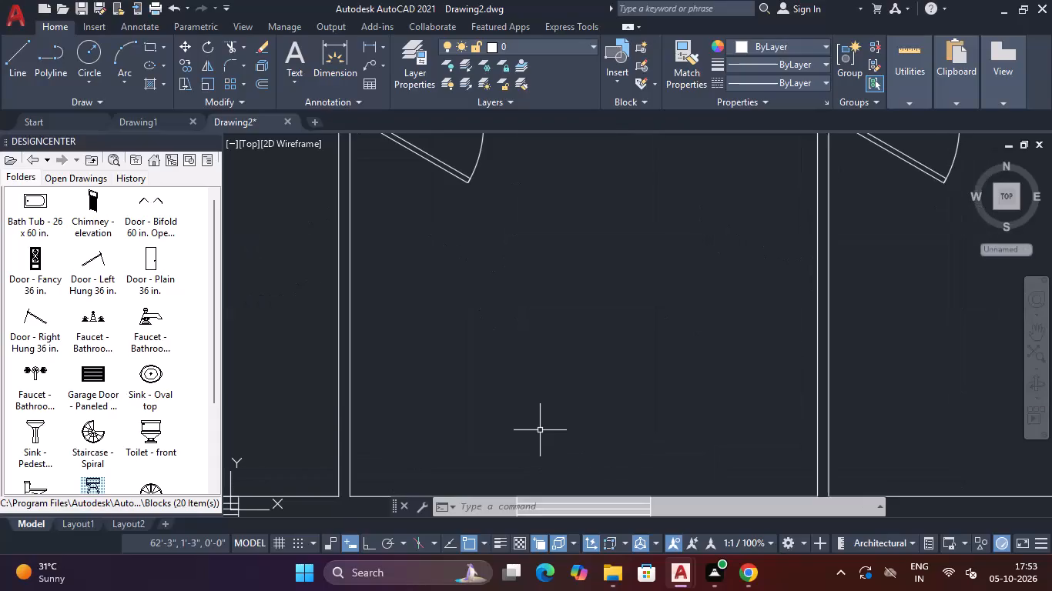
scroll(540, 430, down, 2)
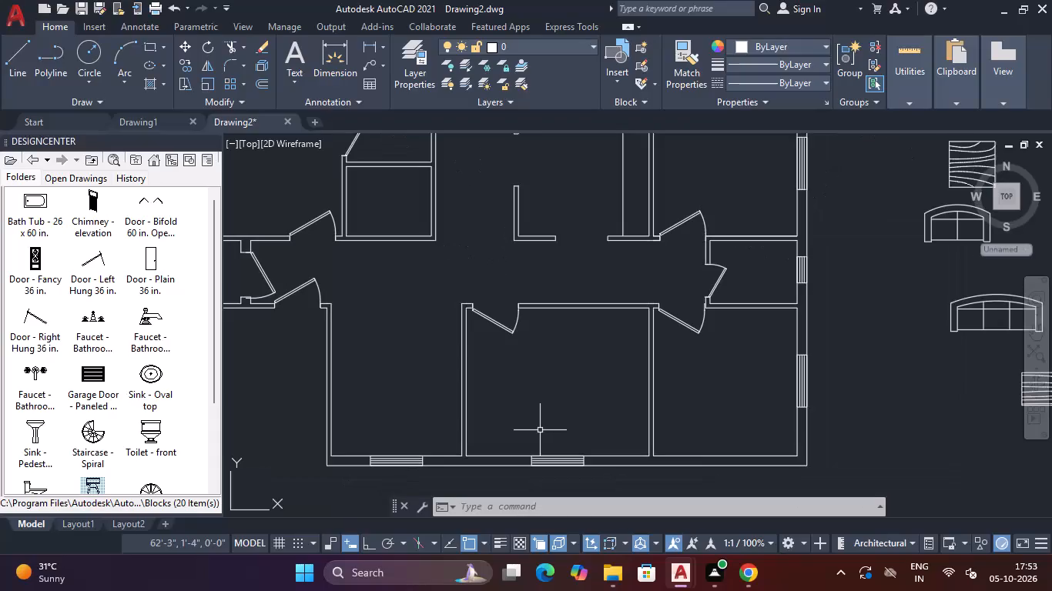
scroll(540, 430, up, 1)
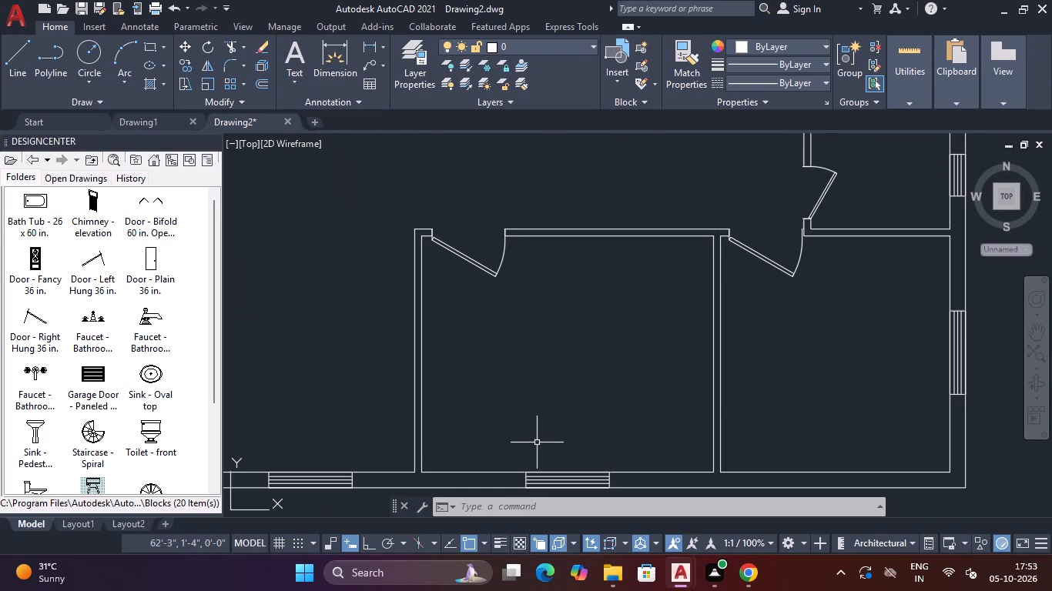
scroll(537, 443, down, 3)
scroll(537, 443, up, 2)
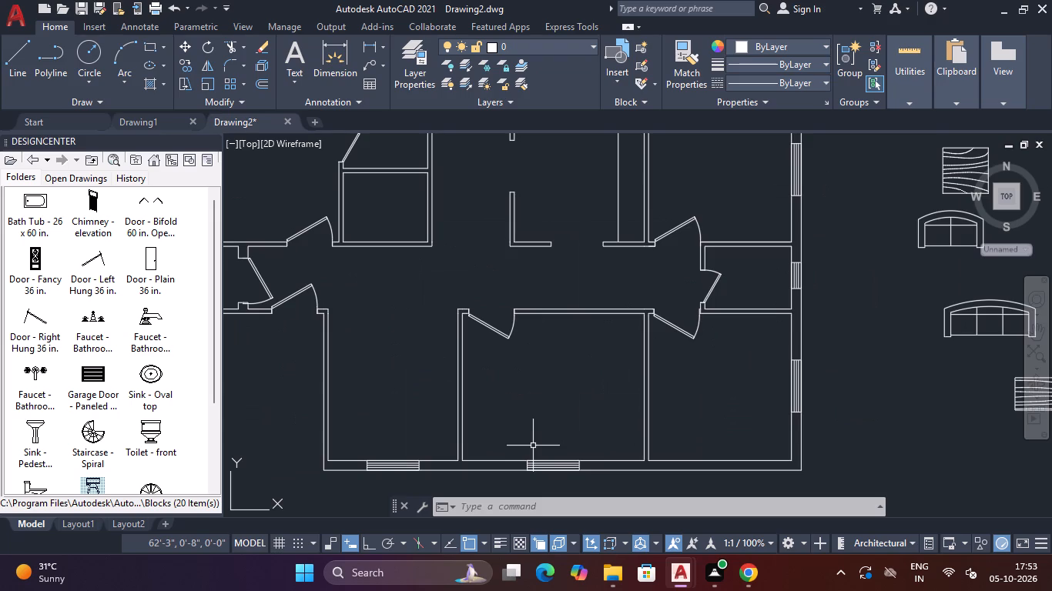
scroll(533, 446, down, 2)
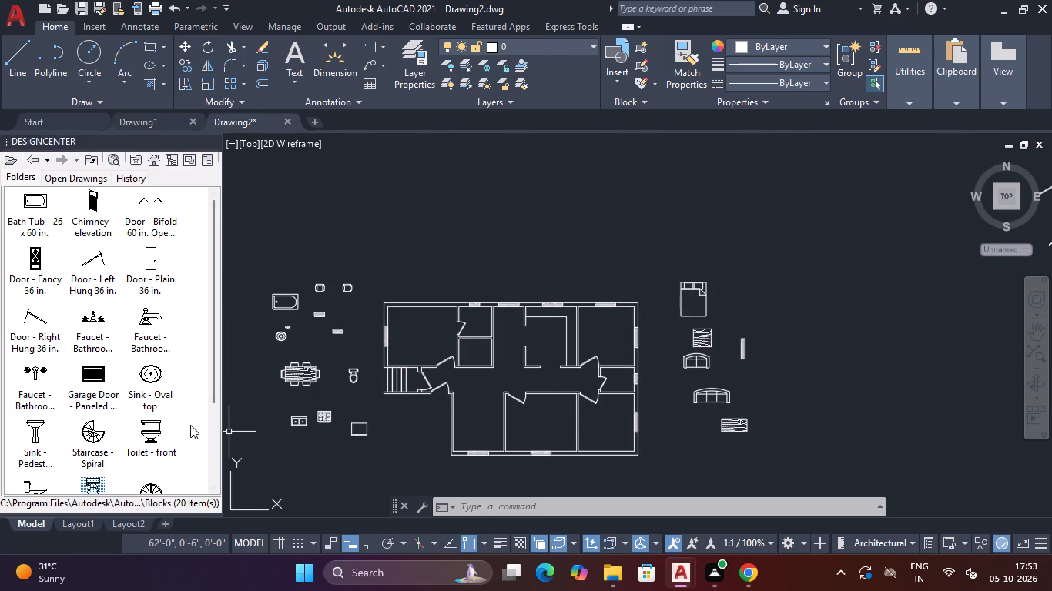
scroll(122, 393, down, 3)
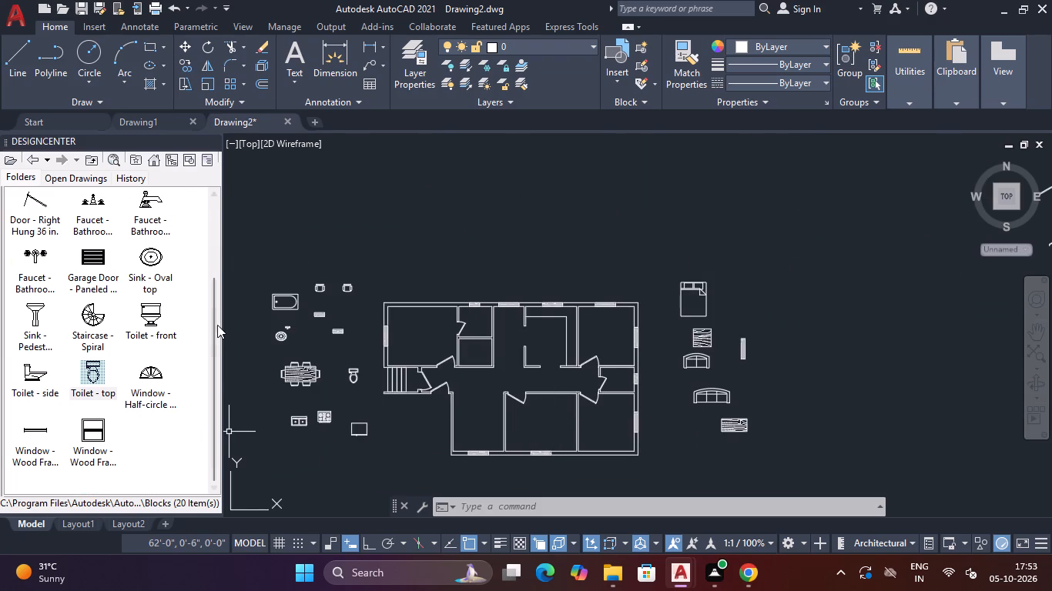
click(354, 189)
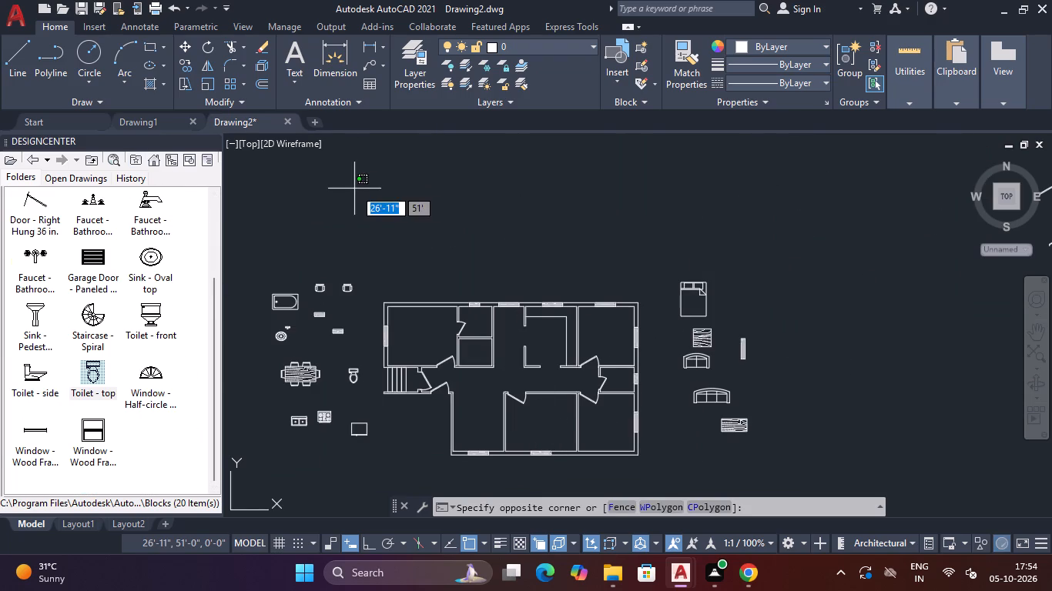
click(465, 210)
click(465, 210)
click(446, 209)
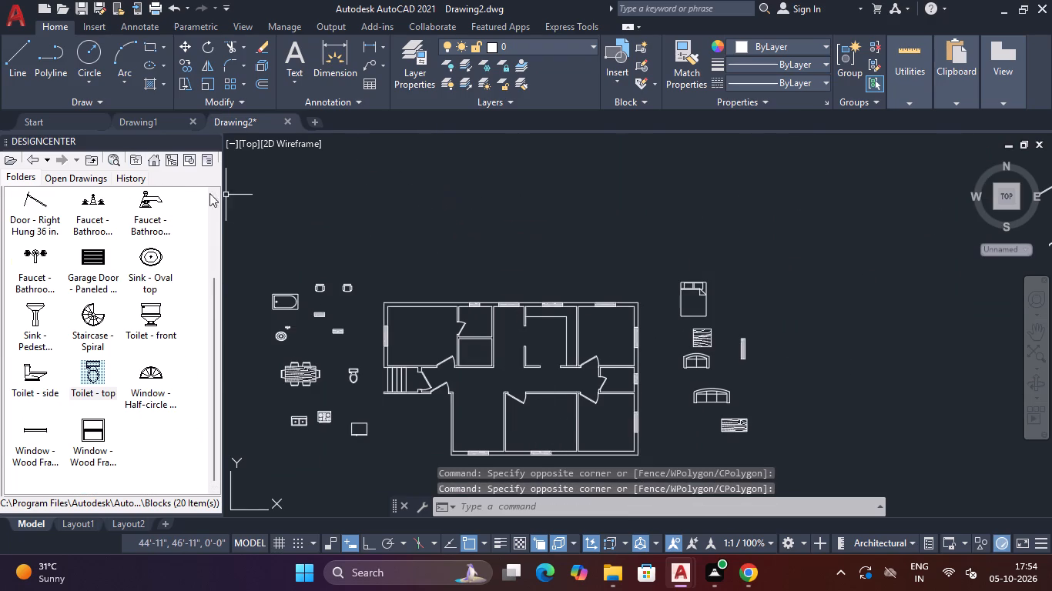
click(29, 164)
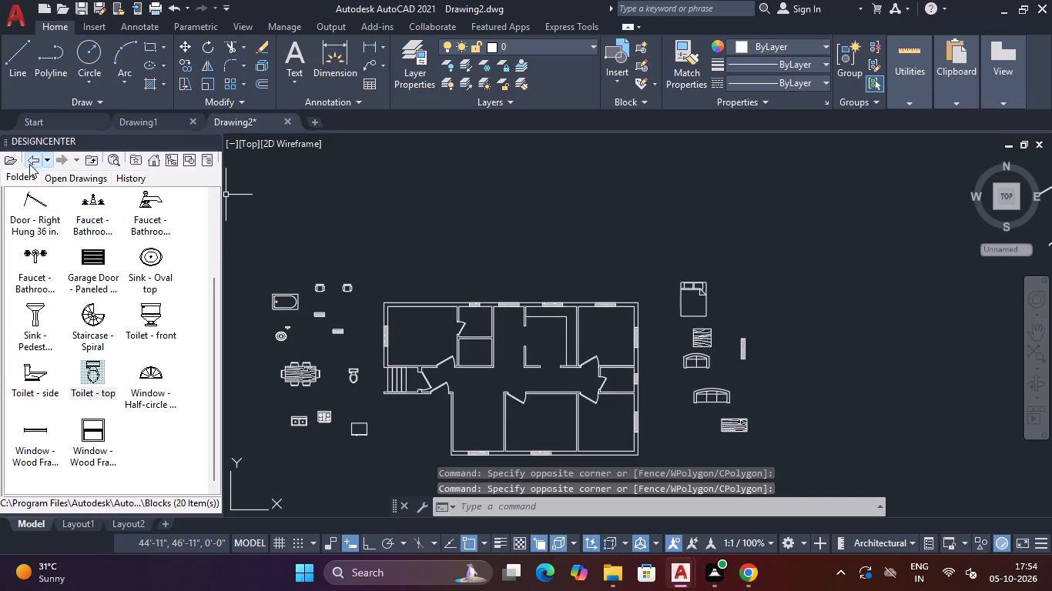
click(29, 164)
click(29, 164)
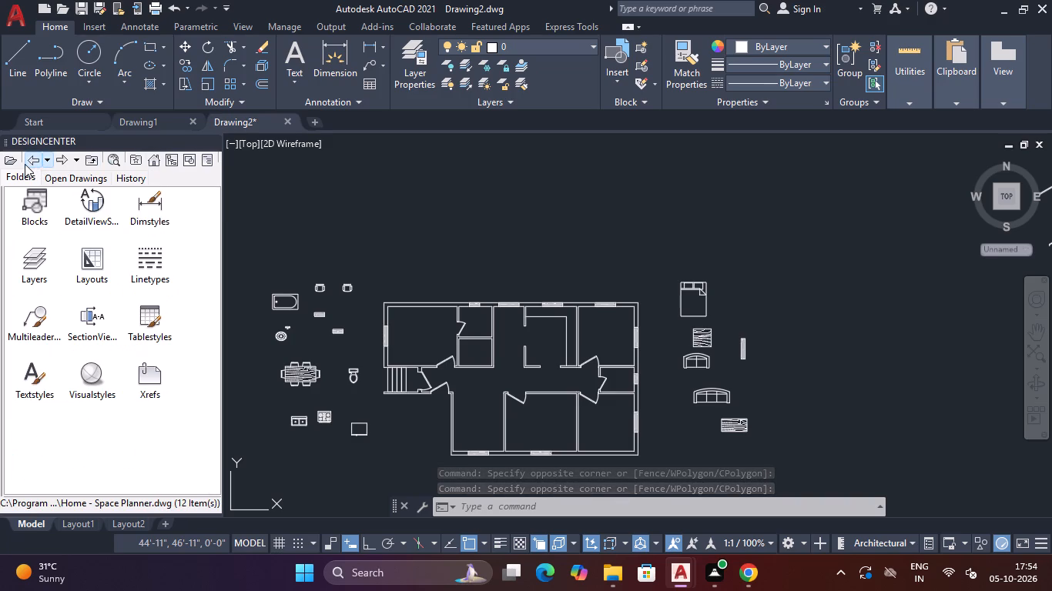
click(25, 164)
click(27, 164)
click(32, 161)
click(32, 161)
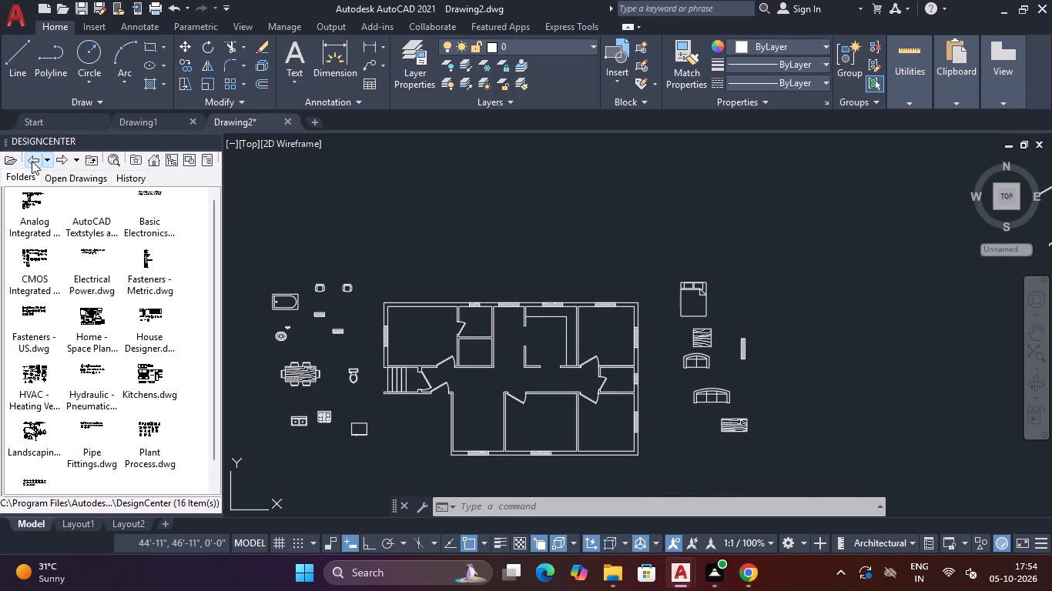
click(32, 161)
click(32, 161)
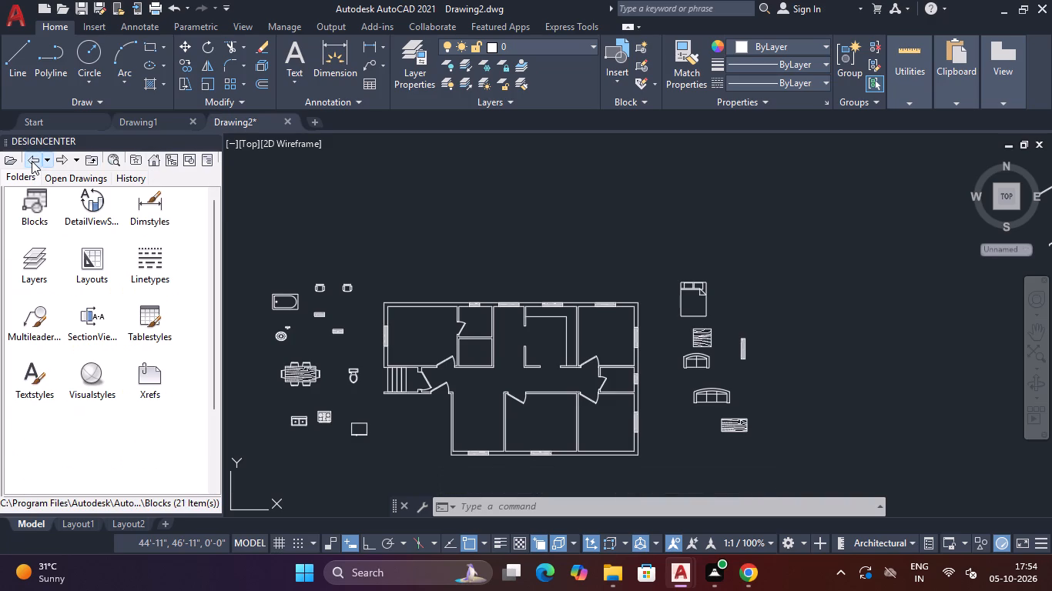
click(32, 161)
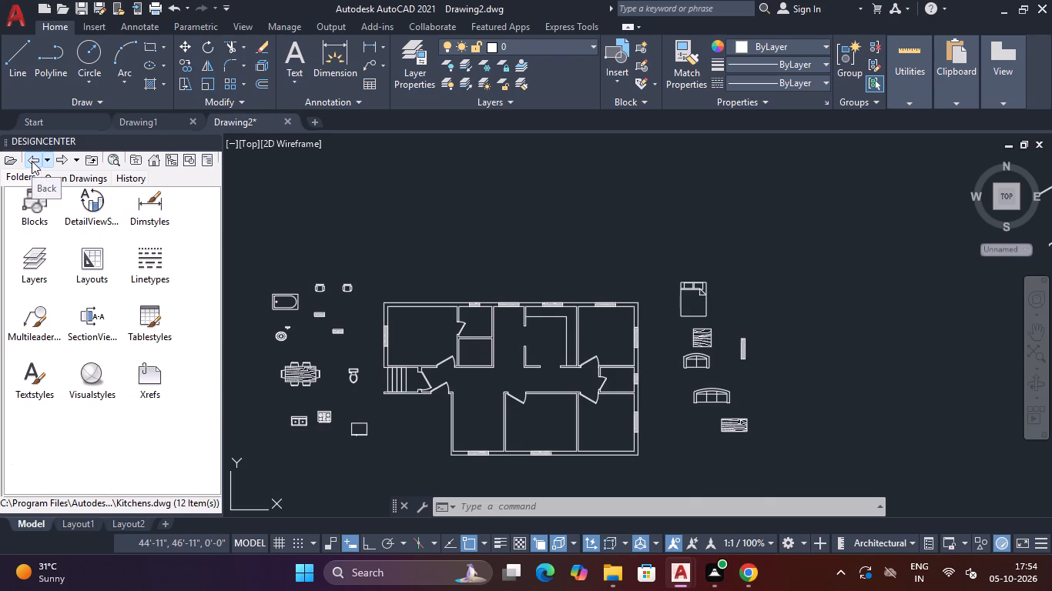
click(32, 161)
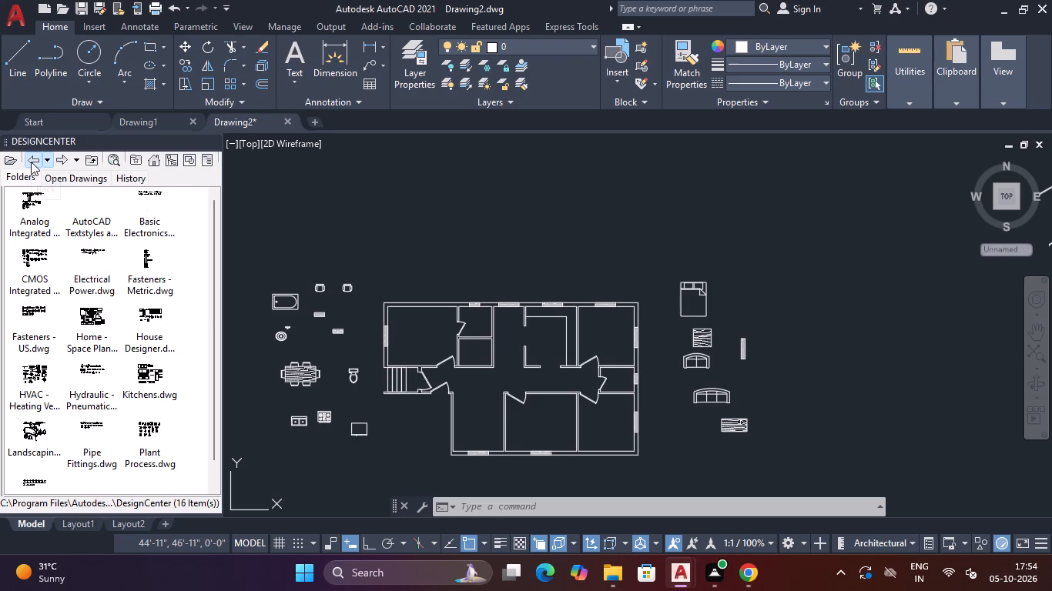
Close the DesignCenter palette.
click(213, 142)
Draw a 12" by 12" rectangle as a bedside table, starting from the northeast corner of the bed east of the plan.
middle_drag(357, 216, 431, 136)
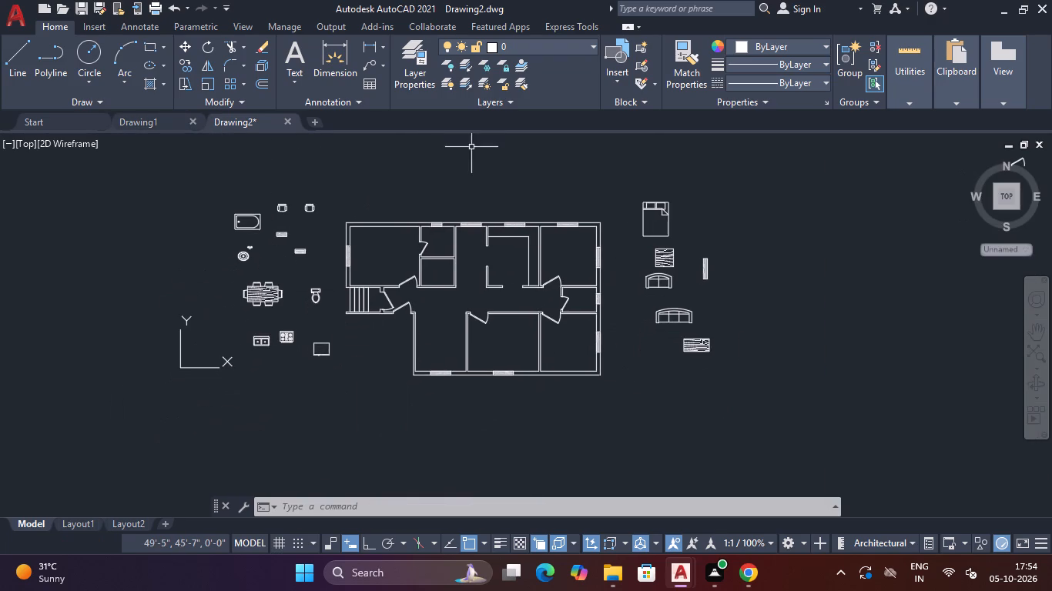
middle_drag(700, 189, 656, 200)
scroll(655, 200, up, 3)
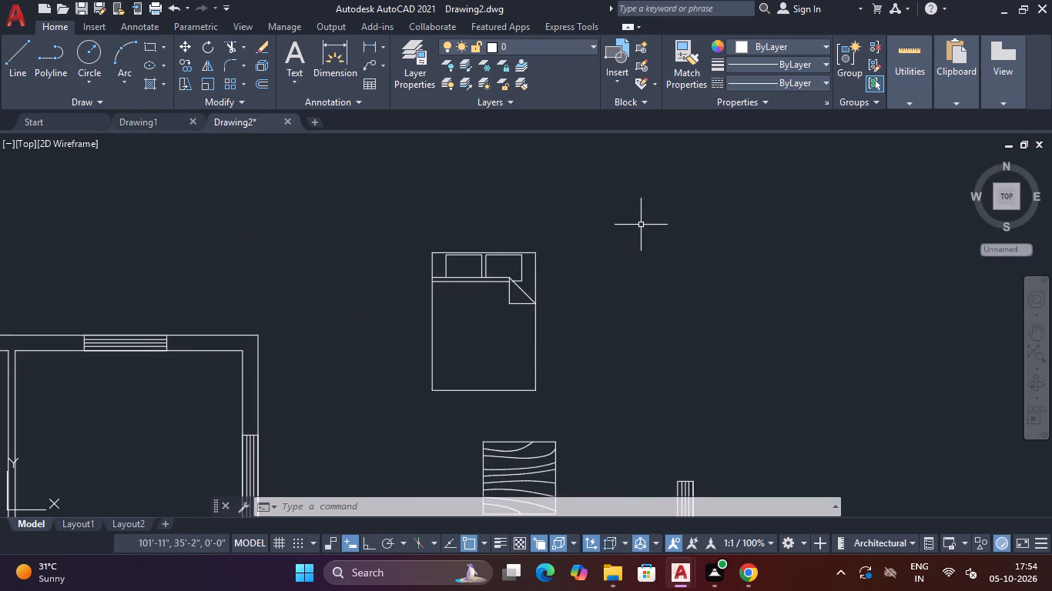
middle_drag(641, 225, 654, 202)
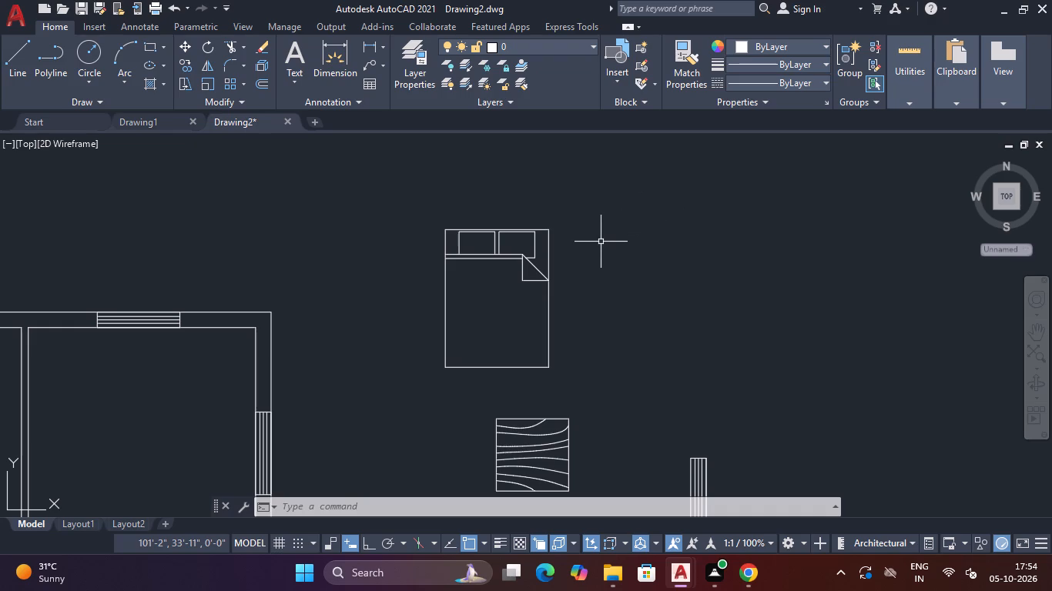
text(REC)
key(space)
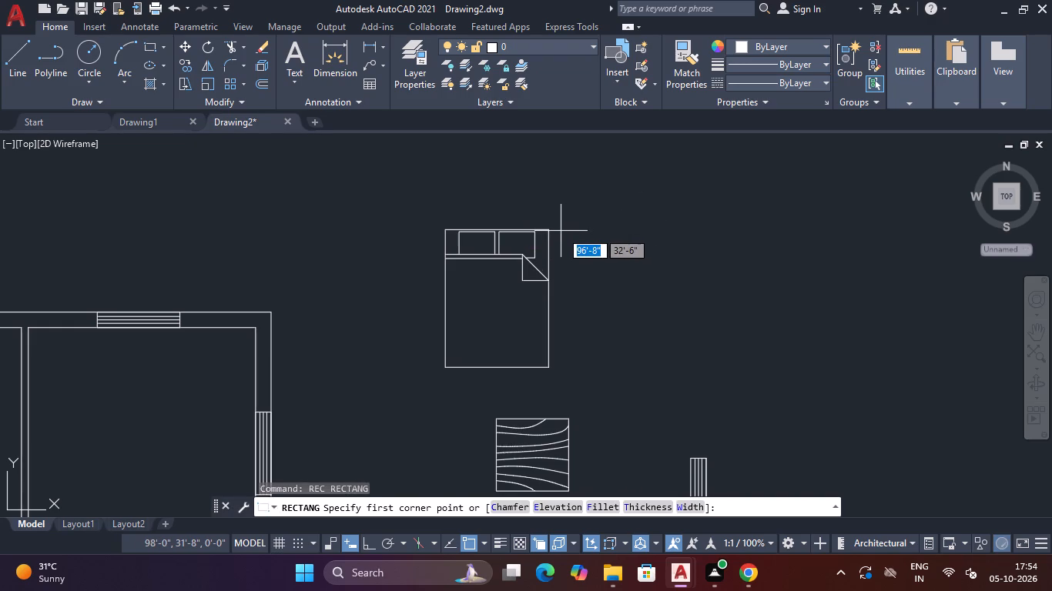
click(556, 231)
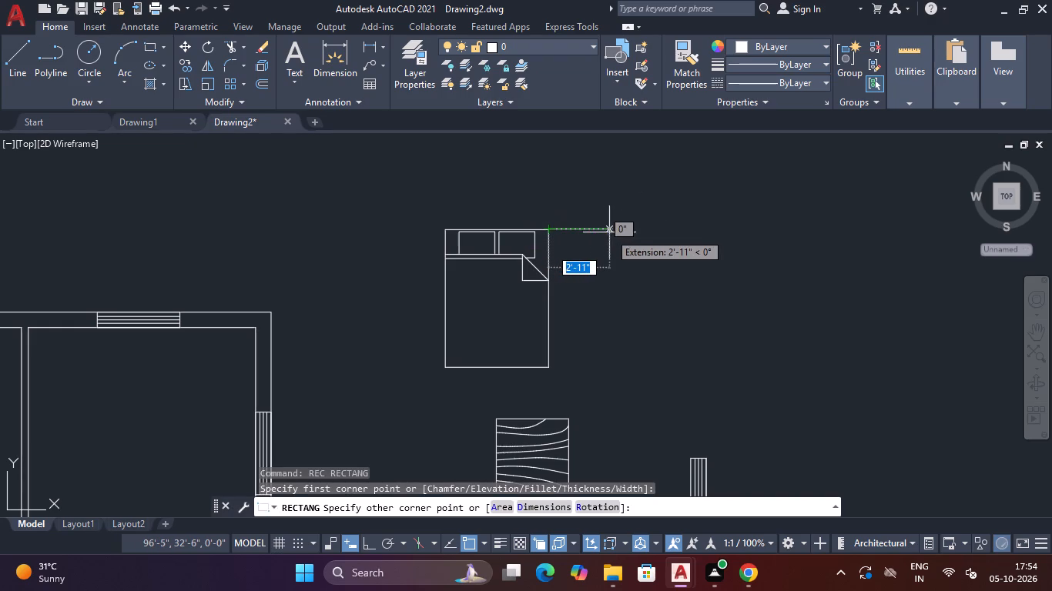
text(12")
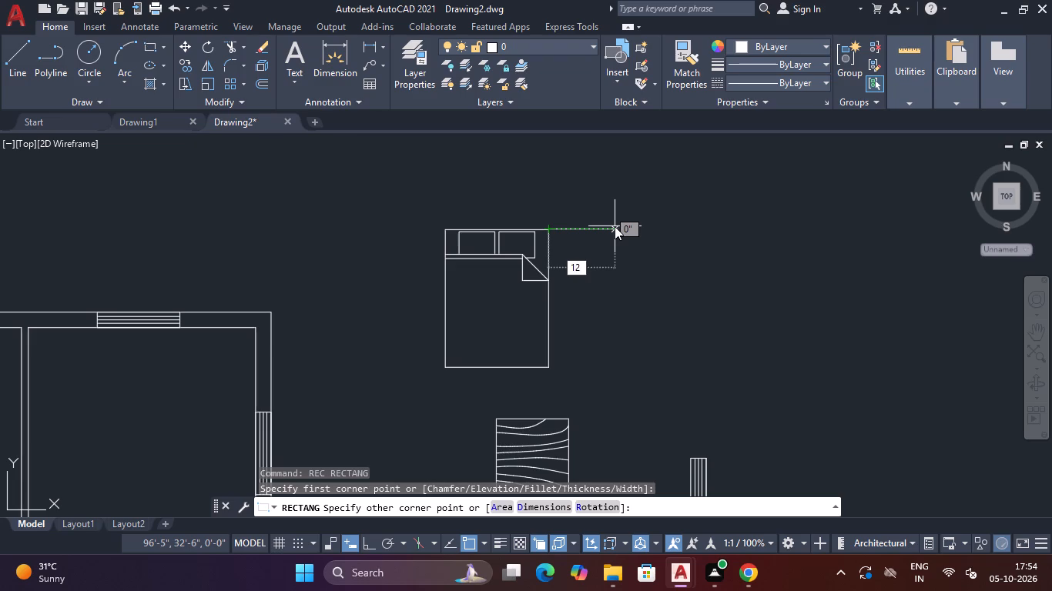
key(Tab)
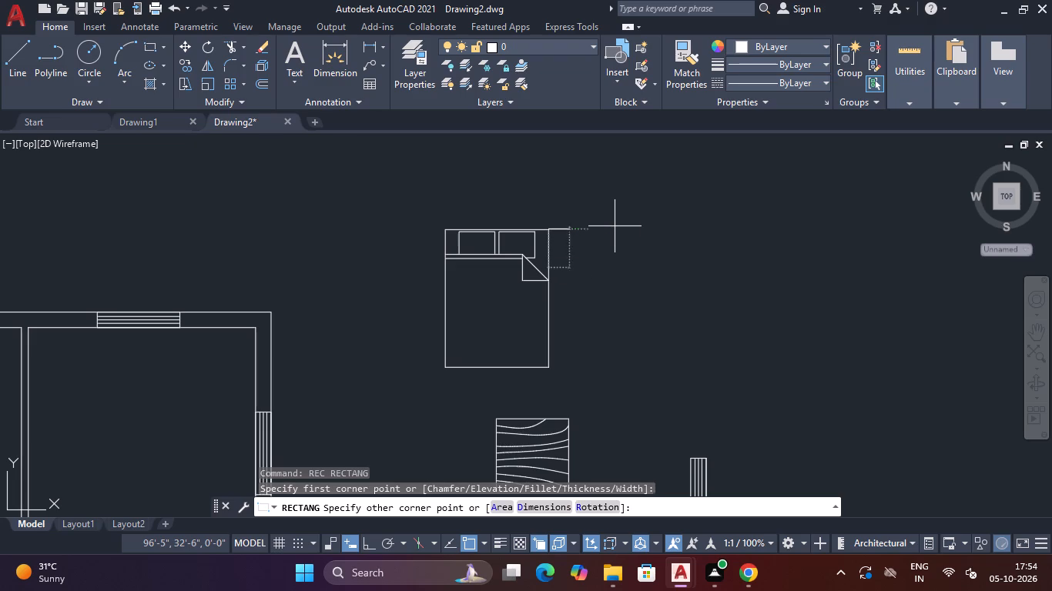
text(12")
key(Return)
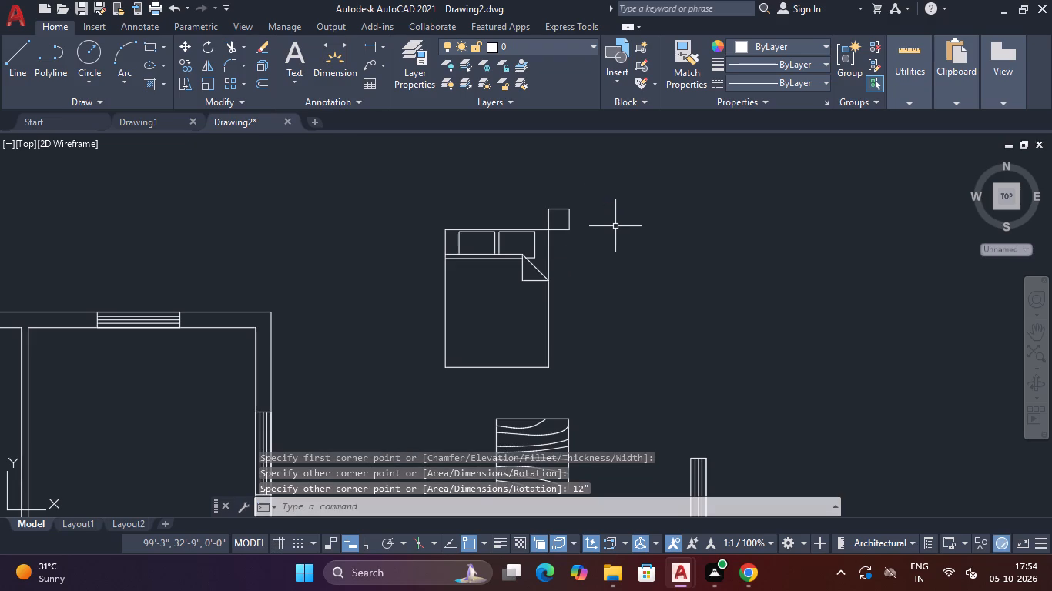
Move the bedside square down so its northwest corner meets the bed's northeast corner.
click(595, 212)
click(554, 218)
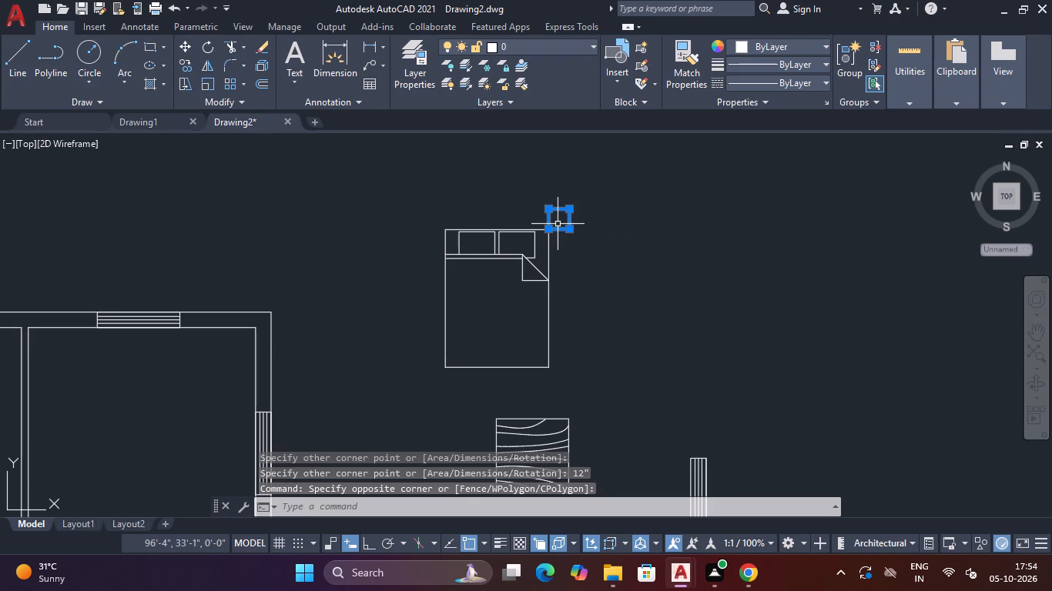
text(M)
key(space)
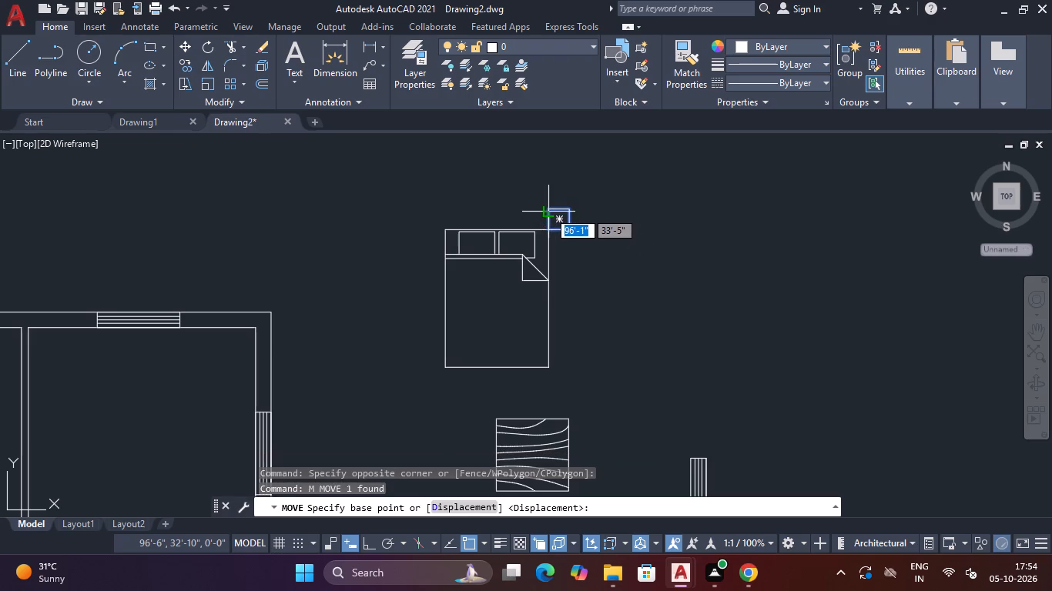
scroll(548, 211, up, 4)
click(551, 192)
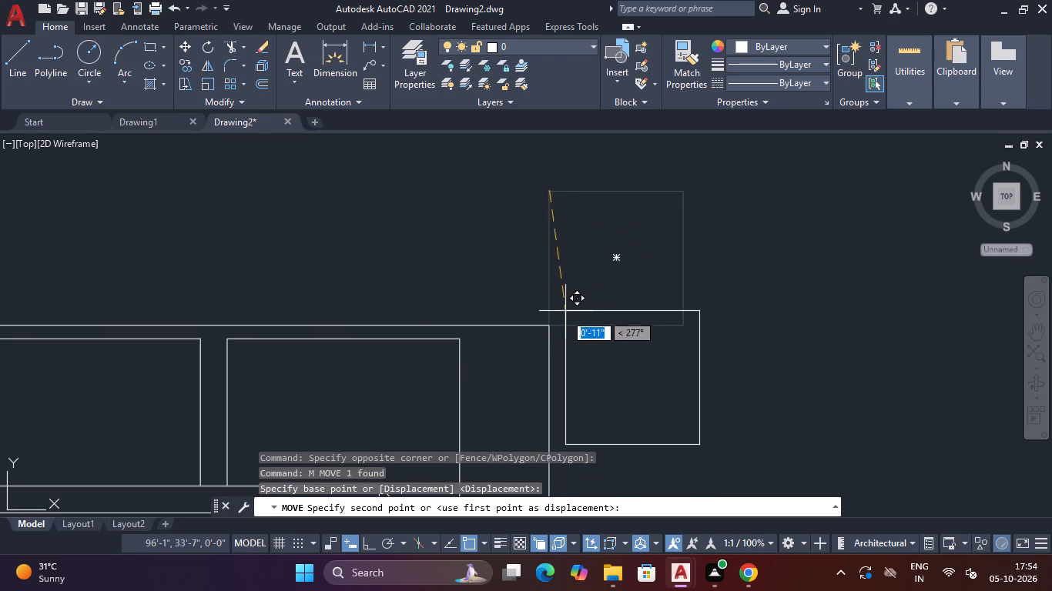
click(548, 326)
Copy the bedside square to the opposite side of the bed, with its northeast corner at the bed's northwest corner.
scroll(576, 291, down, 3)
drag(680, 258, 672, 261)
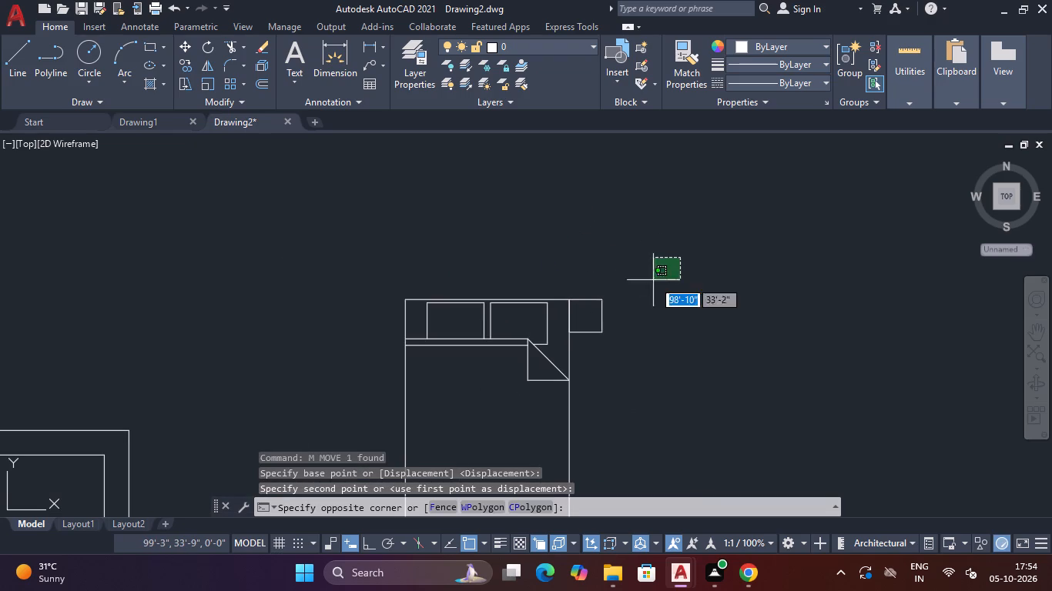
click(598, 338)
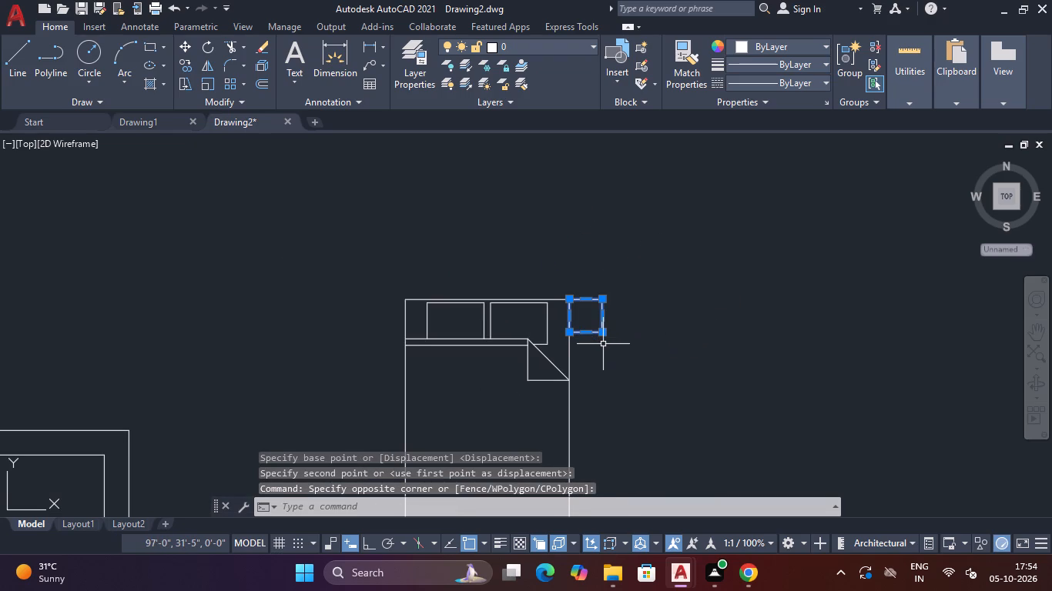
key(m)
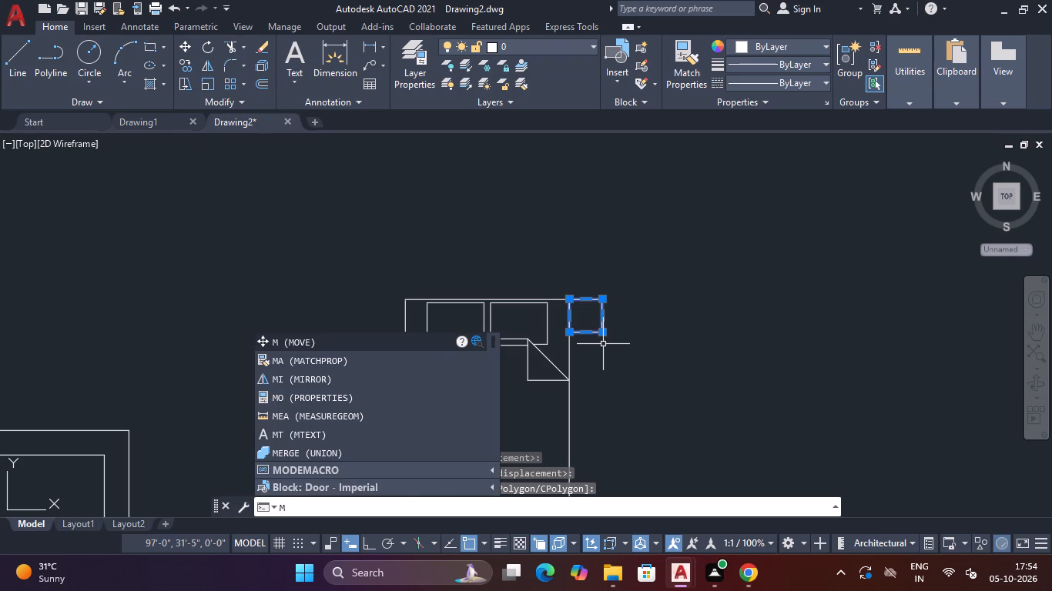
key(BackSpace)
text(CO)
key(space)
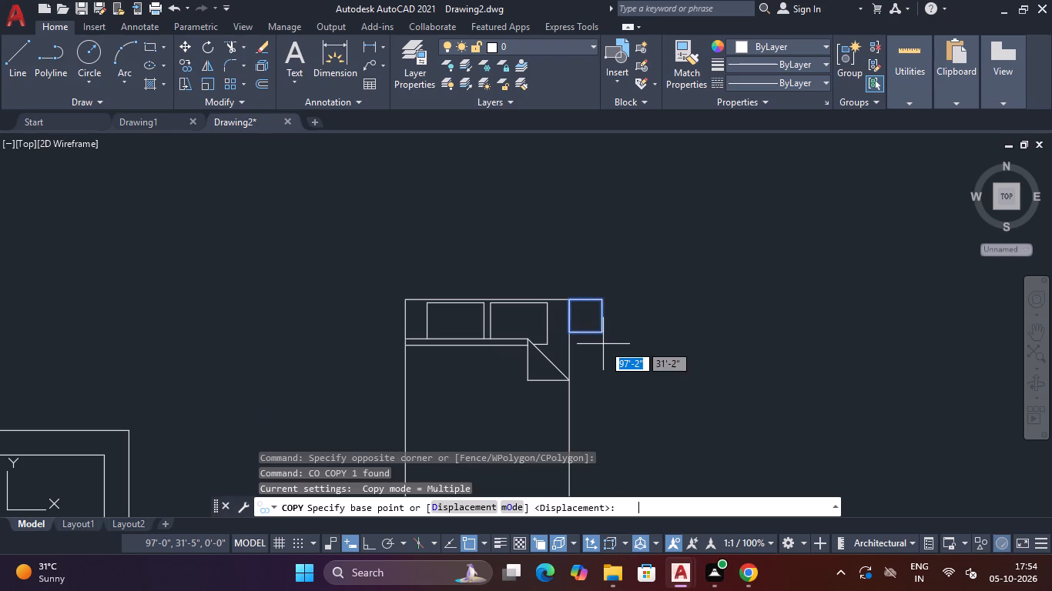
click(605, 303)
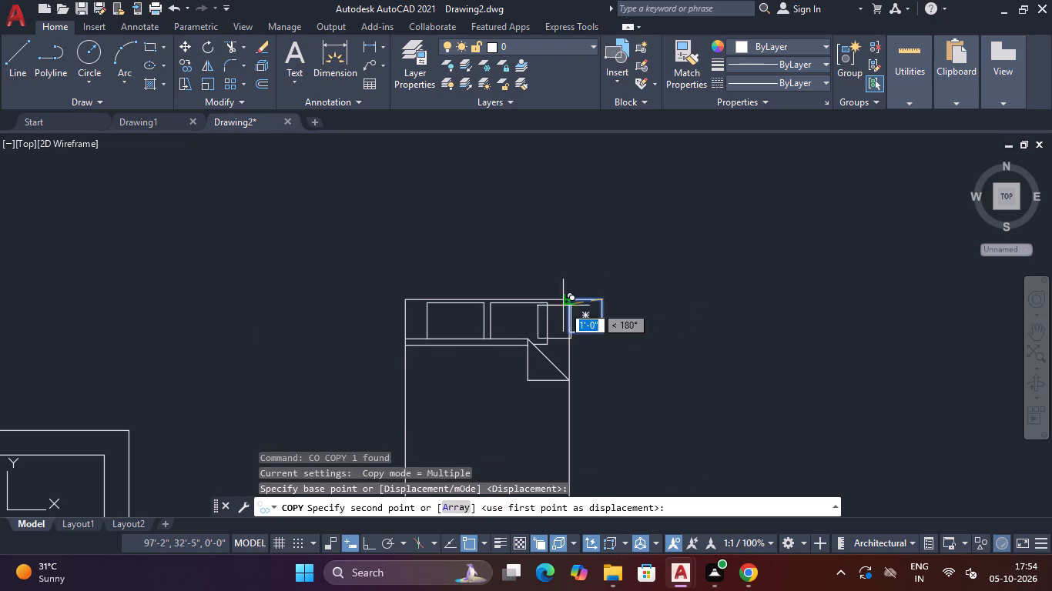
click(410, 304)
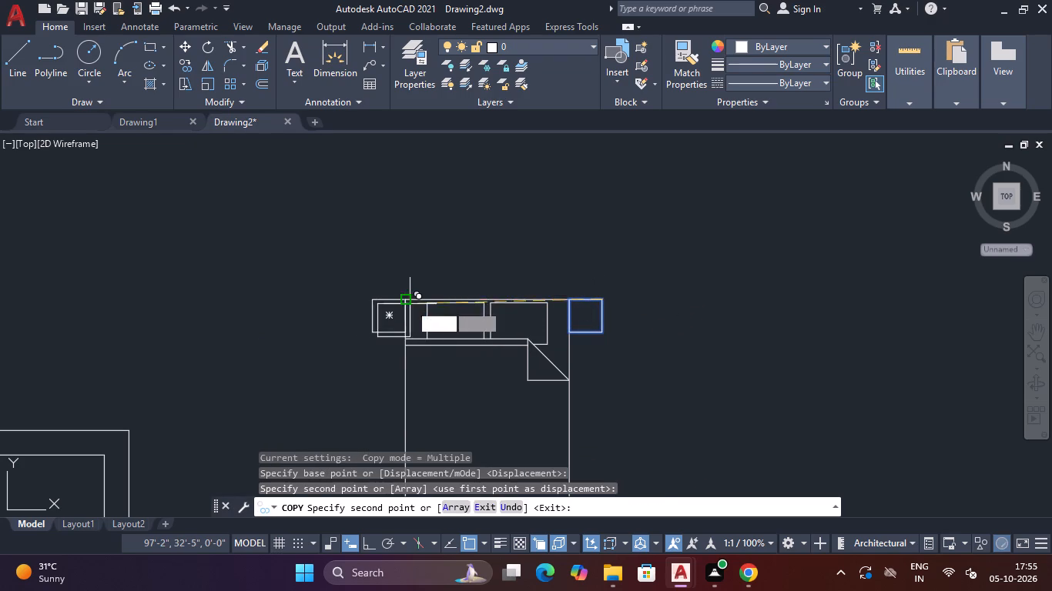
scroll(675, 245, down, 3)
key(Escape)
Rotate the bed with both bedside tables 270° about its east bedside table, so the headboard faces east.
middle_drag(679, 265, 668, 205)
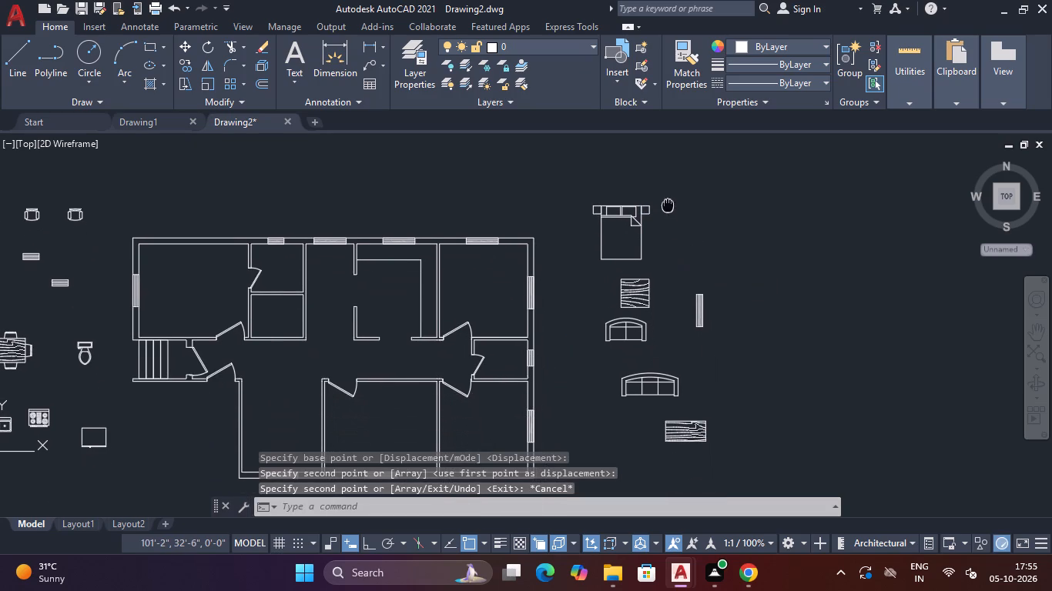
middle_drag(668, 205, 671, 205)
click(672, 205)
click(581, 252)
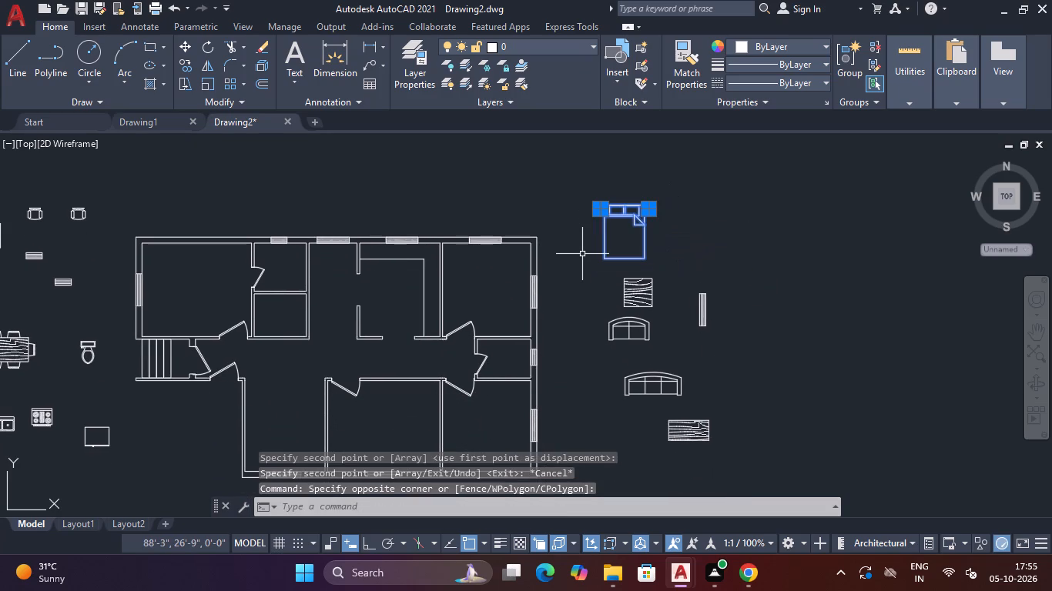
text(RO)
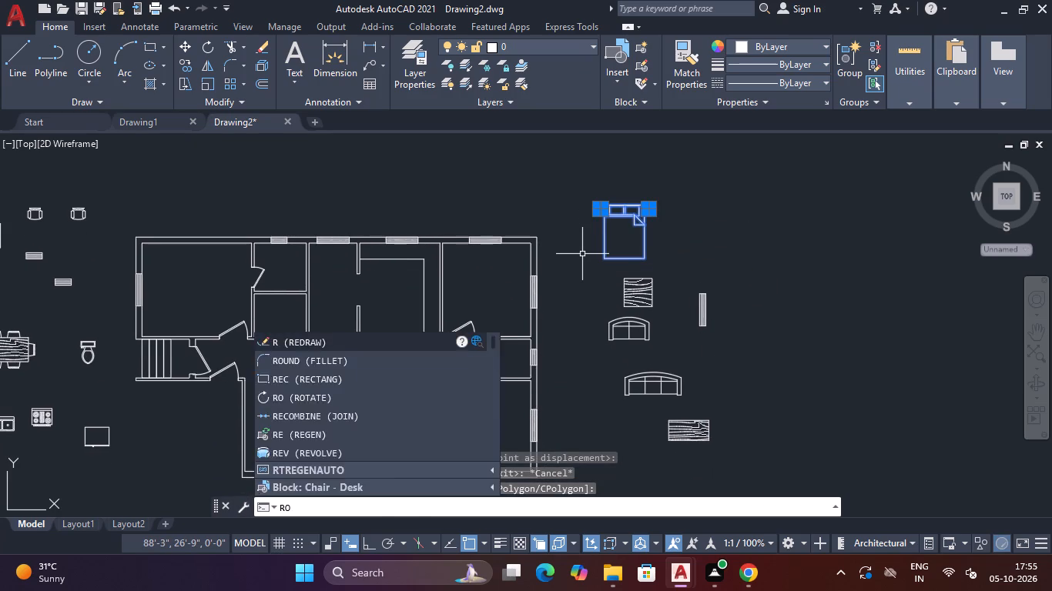
key(Return)
click(647, 207)
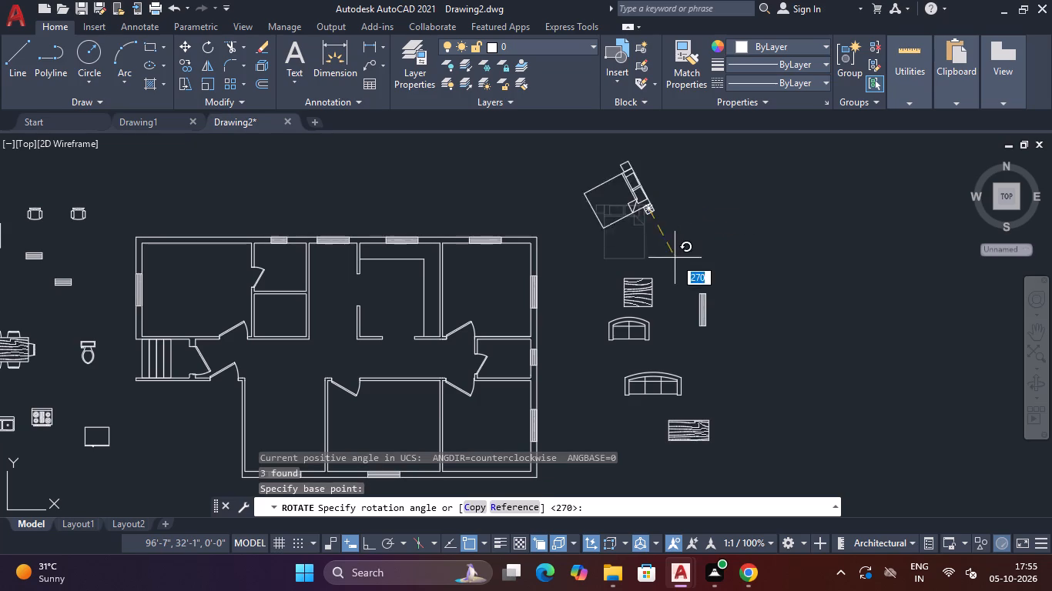
key(F8)
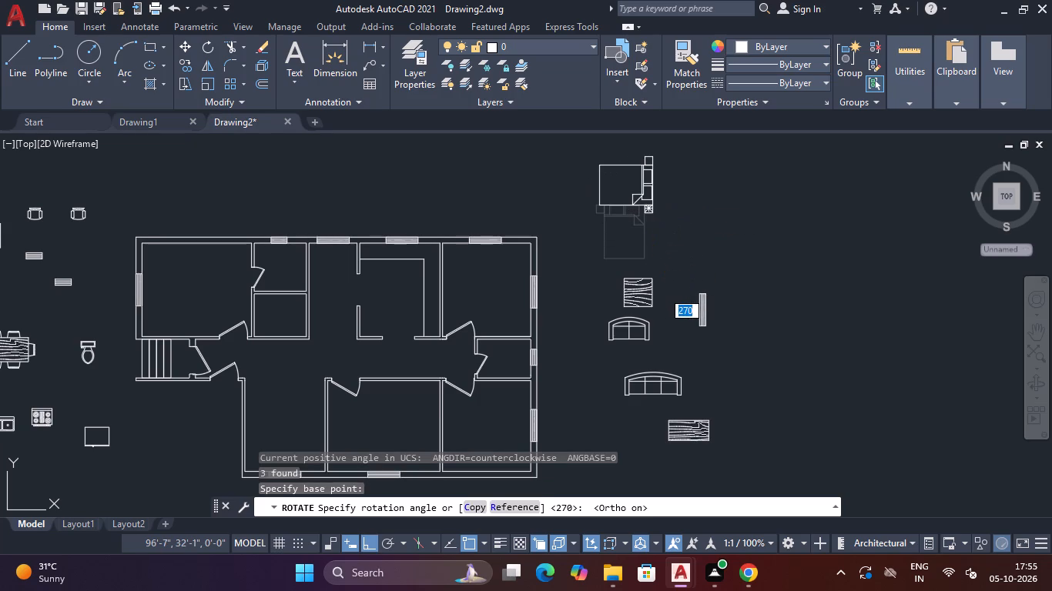
click(662, 256)
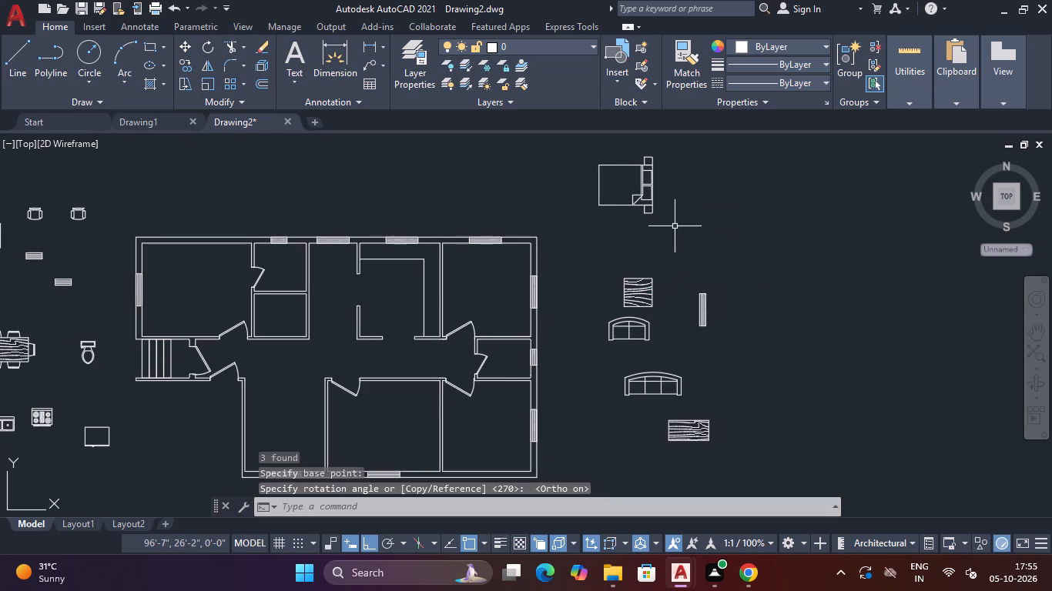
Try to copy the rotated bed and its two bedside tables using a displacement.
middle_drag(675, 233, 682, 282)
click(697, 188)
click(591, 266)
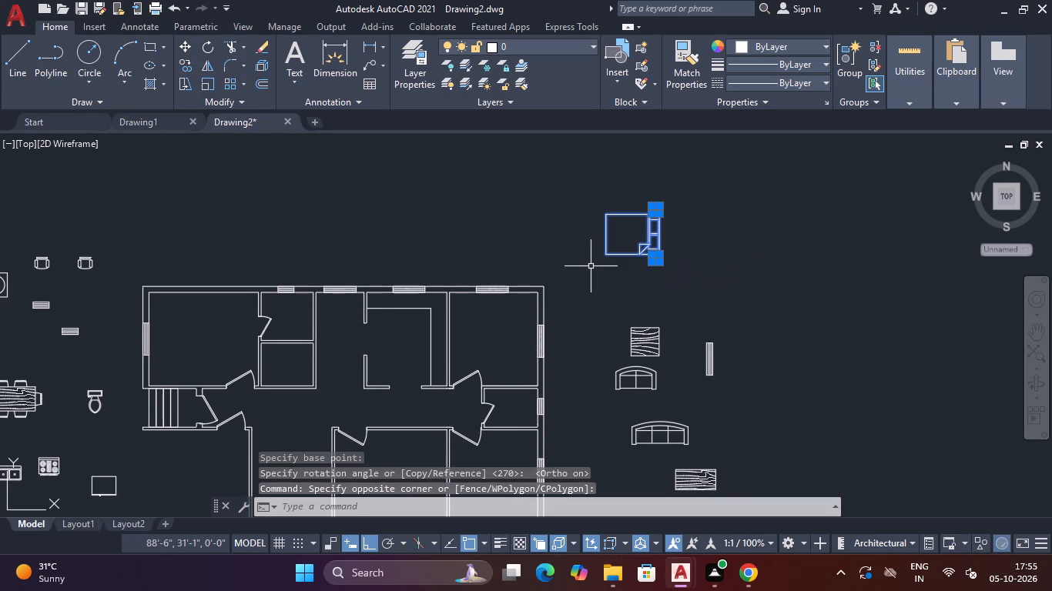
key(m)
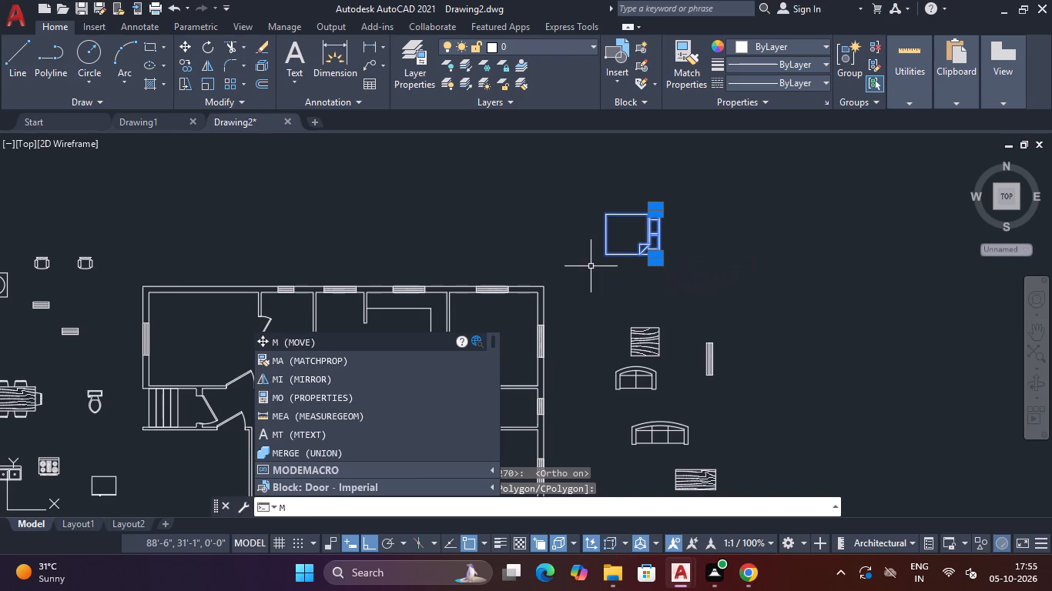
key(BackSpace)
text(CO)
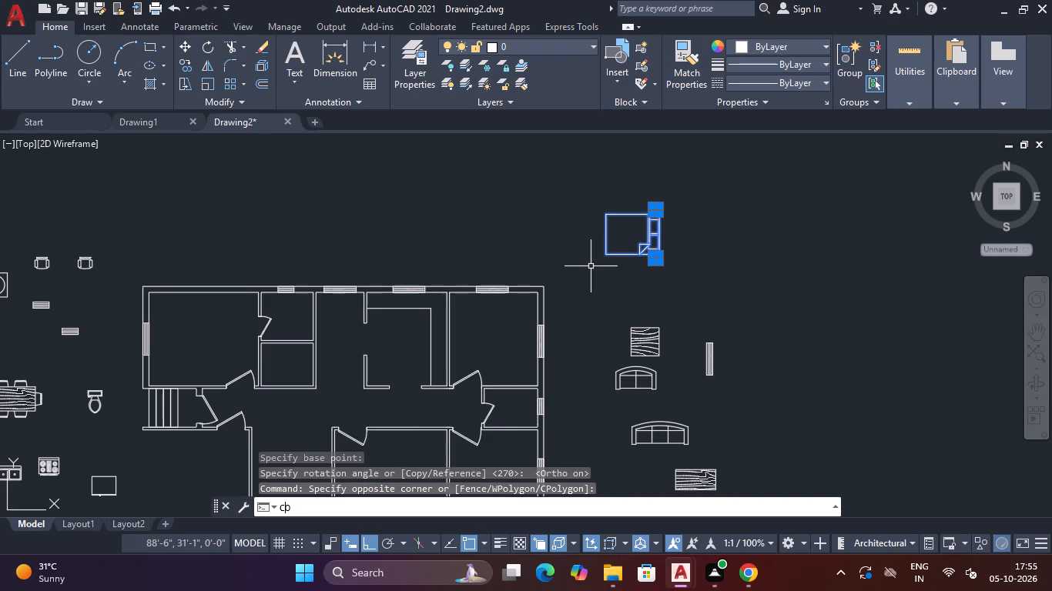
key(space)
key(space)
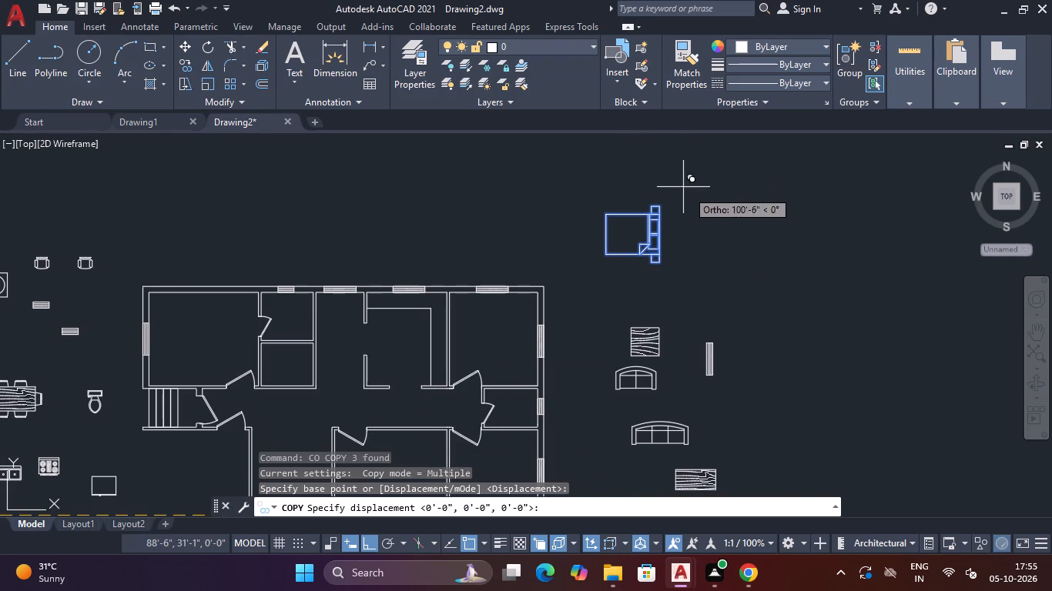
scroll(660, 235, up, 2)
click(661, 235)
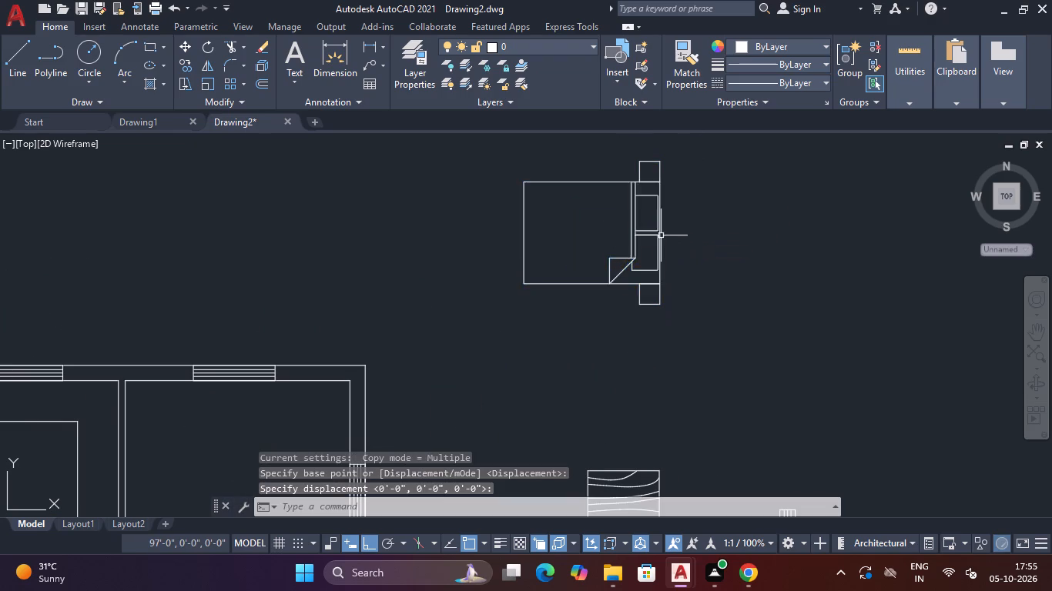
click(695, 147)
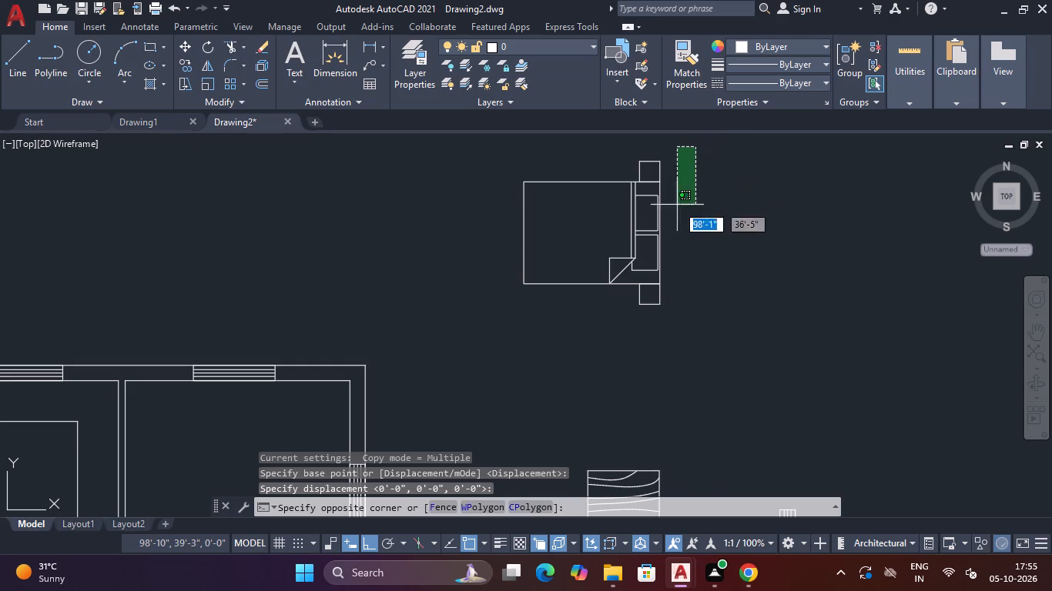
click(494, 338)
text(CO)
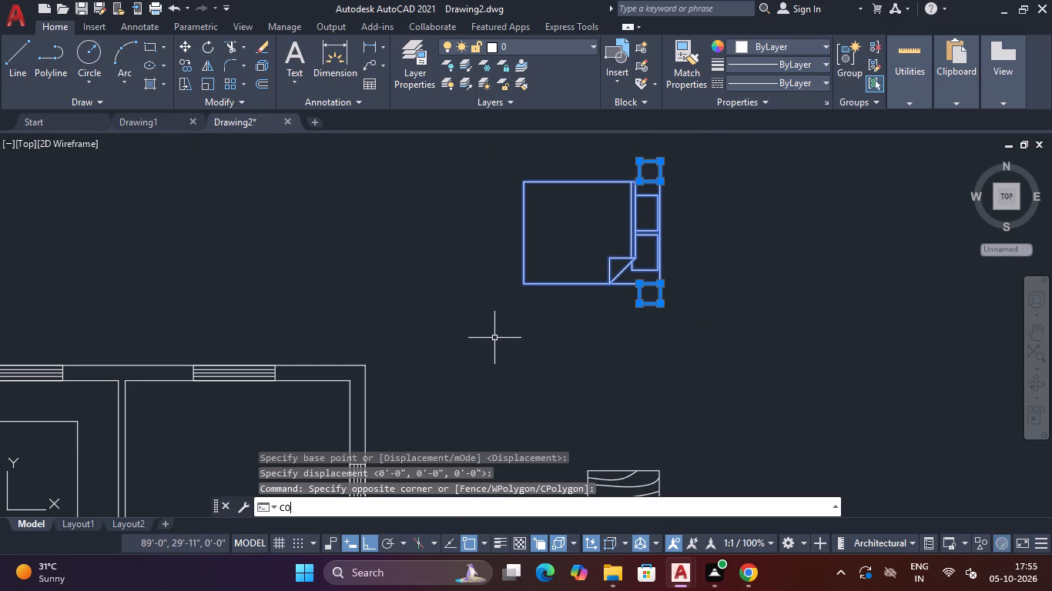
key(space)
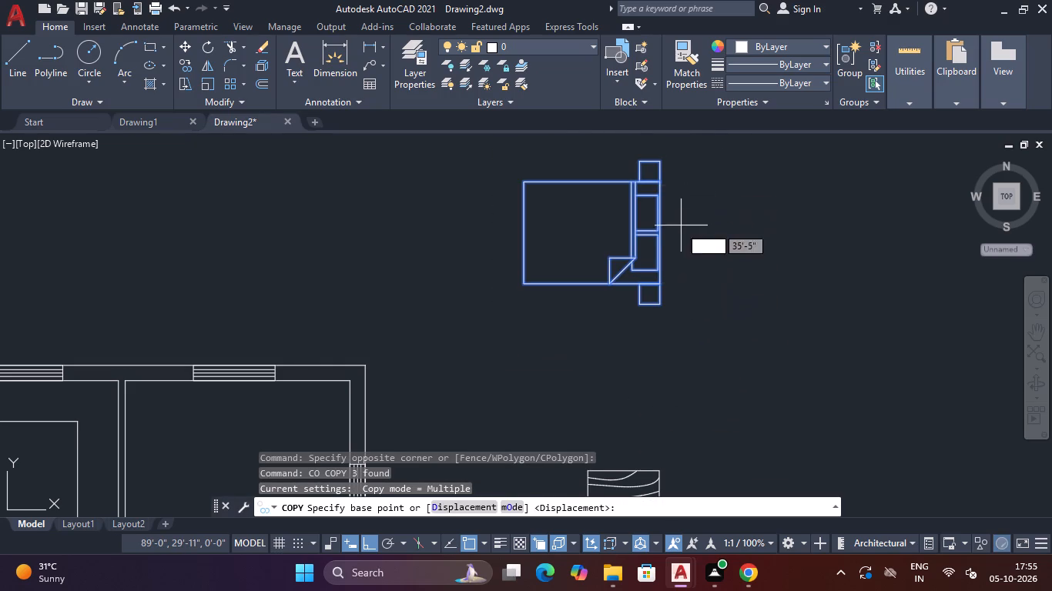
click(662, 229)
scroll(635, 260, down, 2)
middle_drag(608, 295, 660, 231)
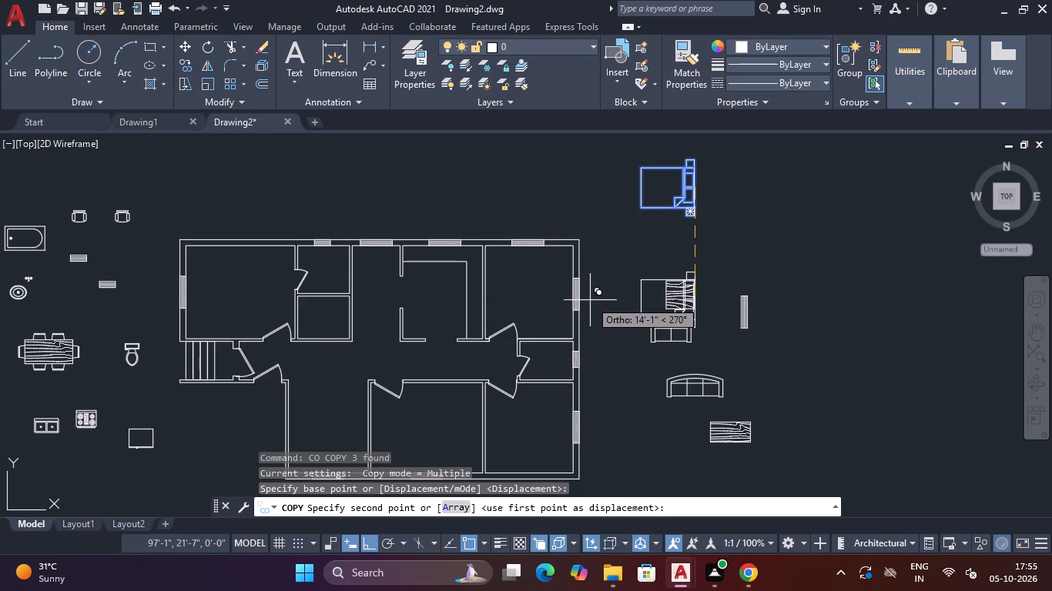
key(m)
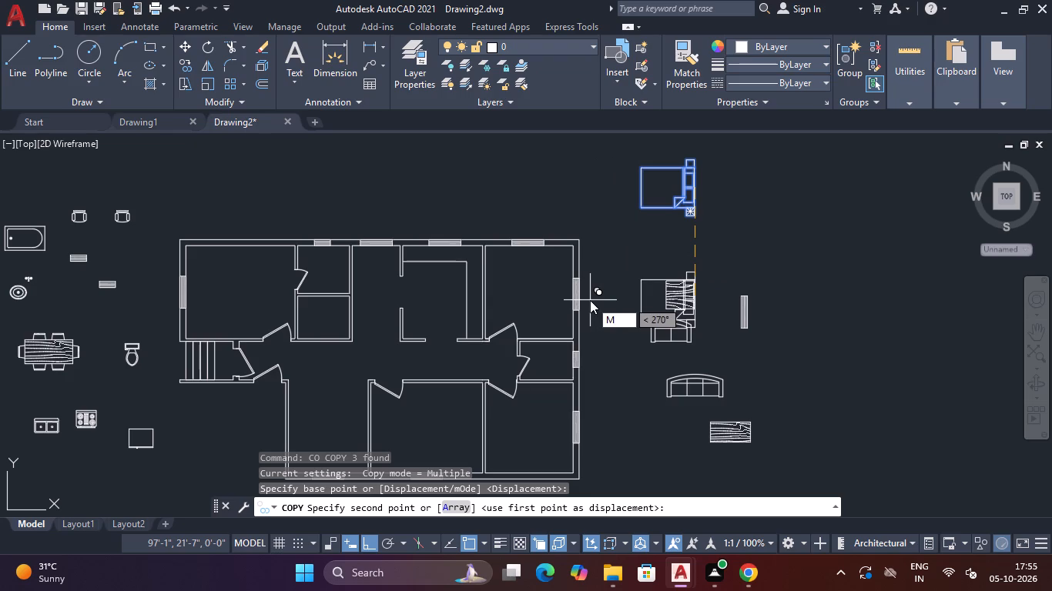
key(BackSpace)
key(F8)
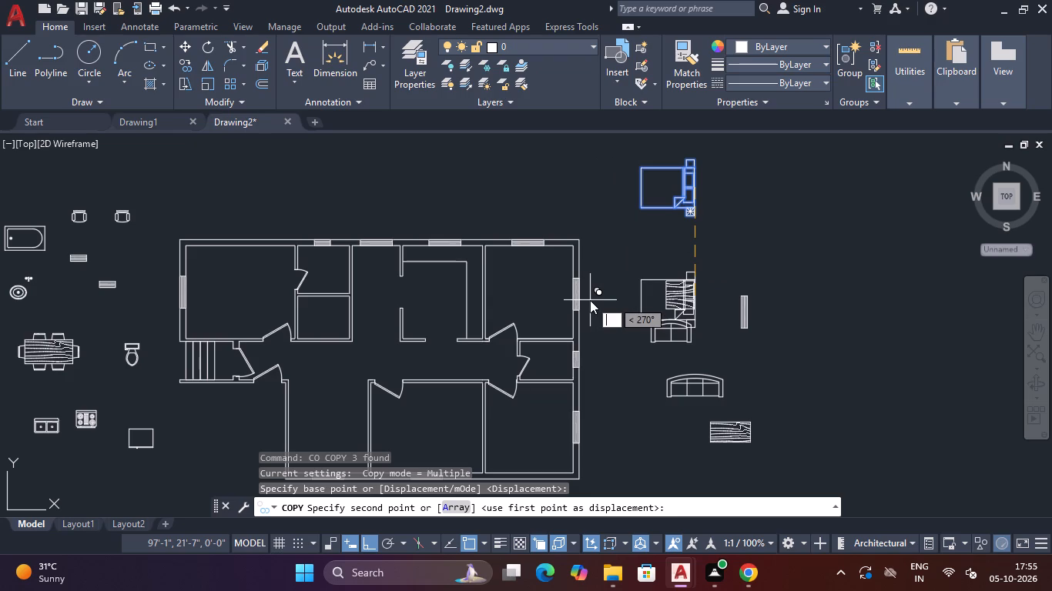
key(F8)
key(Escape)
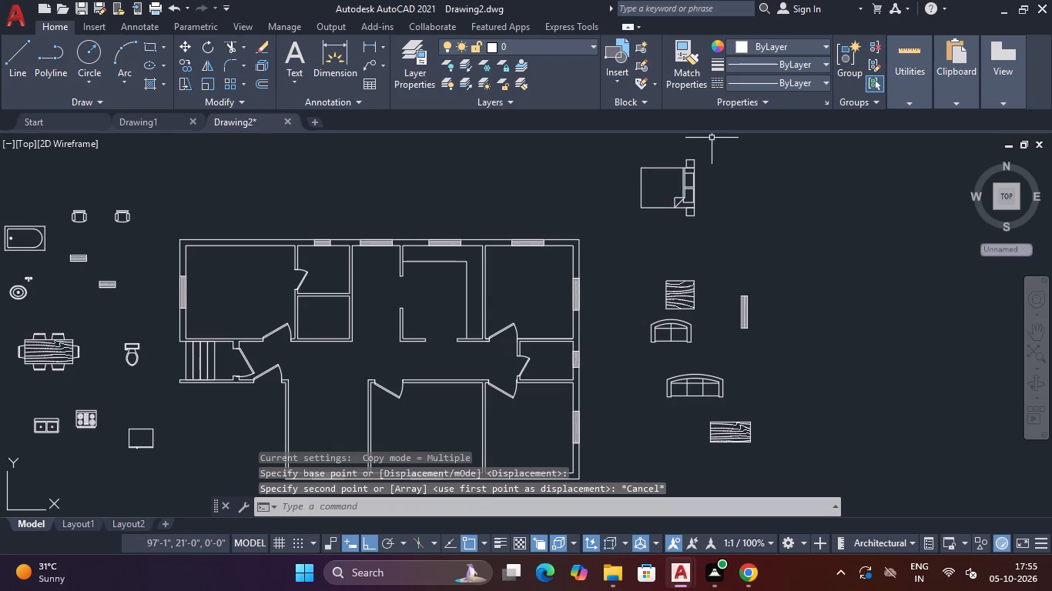
Copy the bed and bedside tables from the headboard's middle into the northeast room, against the east wall at the window.
click(712, 138)
click(615, 225)
text(CO)
key(space)
click(692, 185)
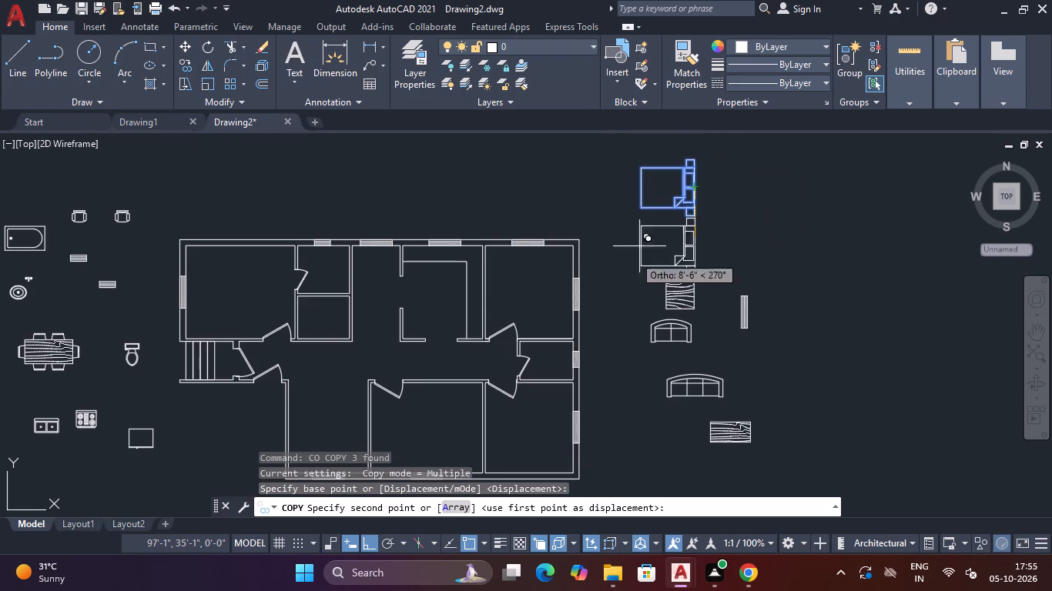
key(F8)
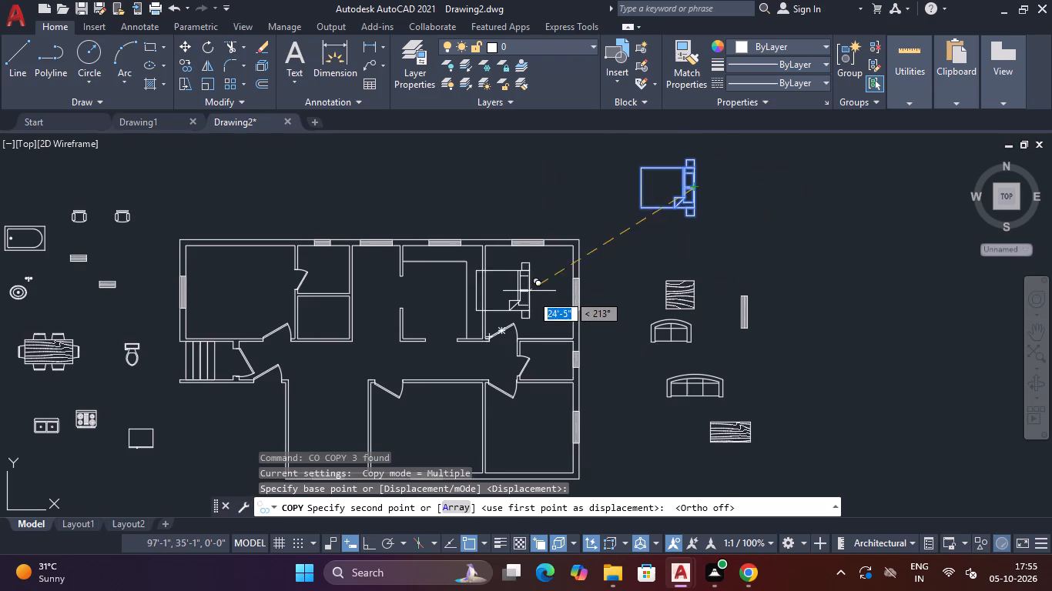
scroll(561, 291, up, 2)
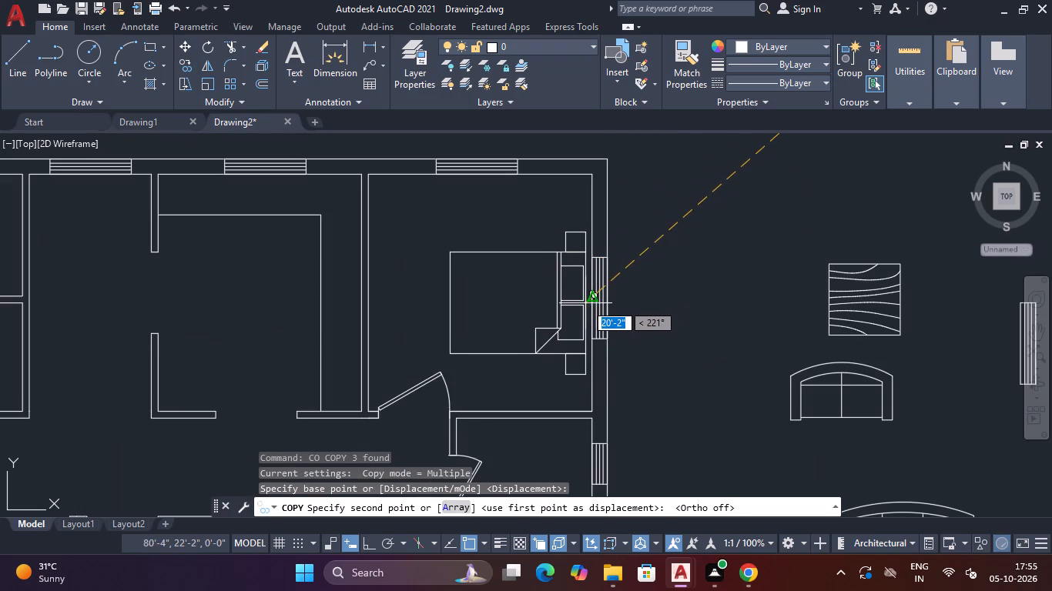
click(585, 305)
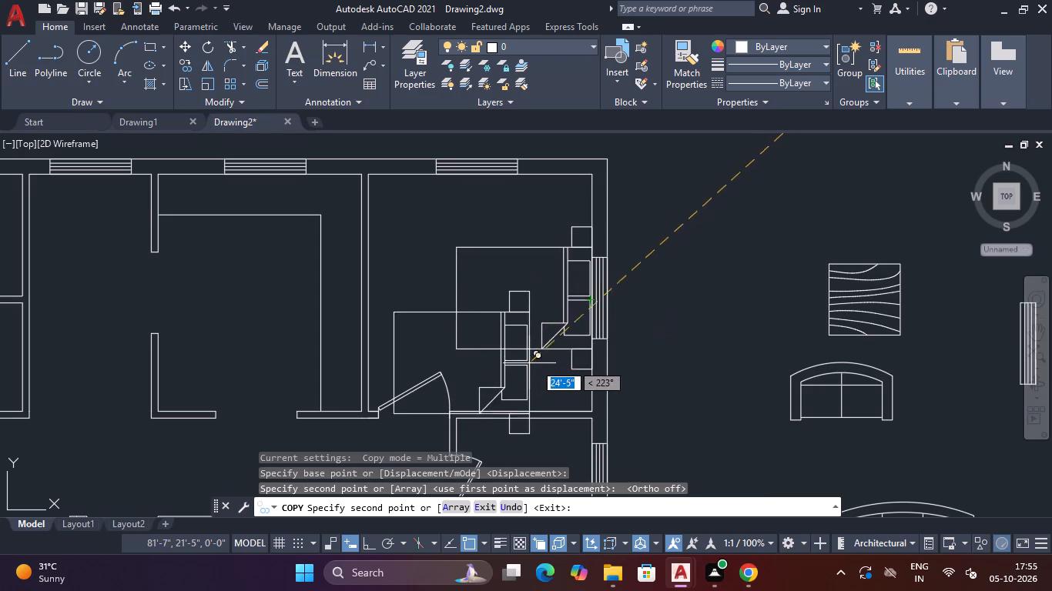
Place another copy of the bed set in the southeast room, with its headboard against the east wall at the window.
middle_drag(544, 341, 581, 252)
scroll(603, 237, down, 3)
scroll(608, 322, up, 3)
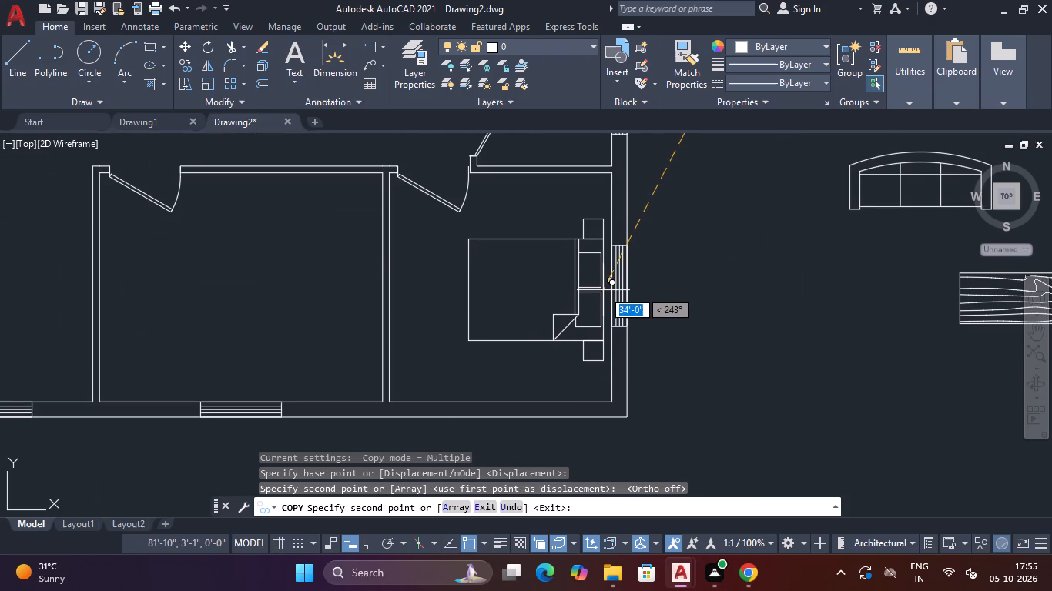
click(607, 290)
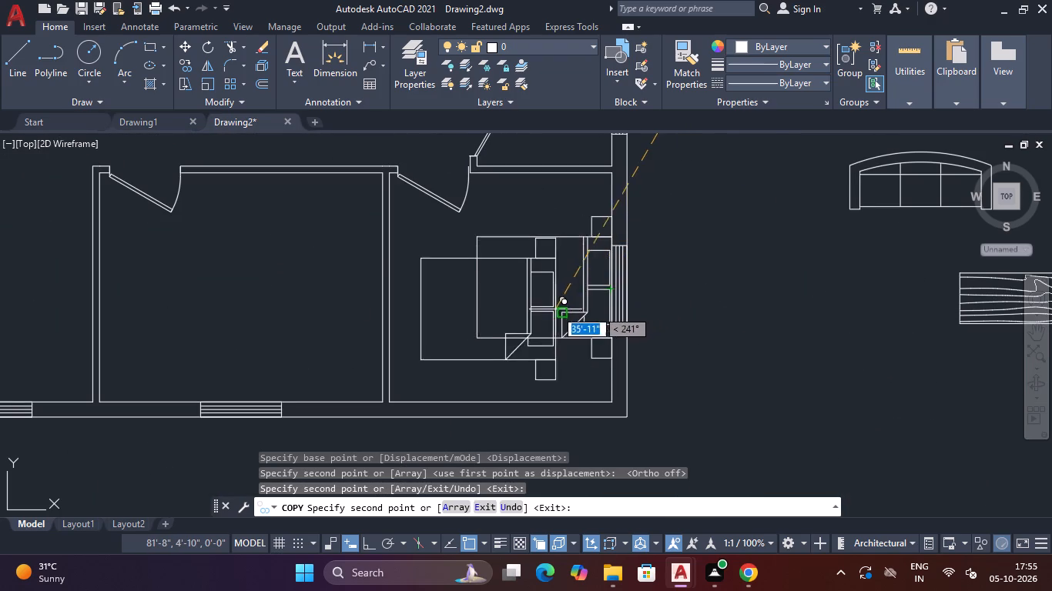
Place a third copy of the bed set outside the plan, just north of the northwest room, and end copying.
scroll(554, 311, down, 1)
scroll(413, 297, down, 3)
middle_drag(424, 295, 645, 303)
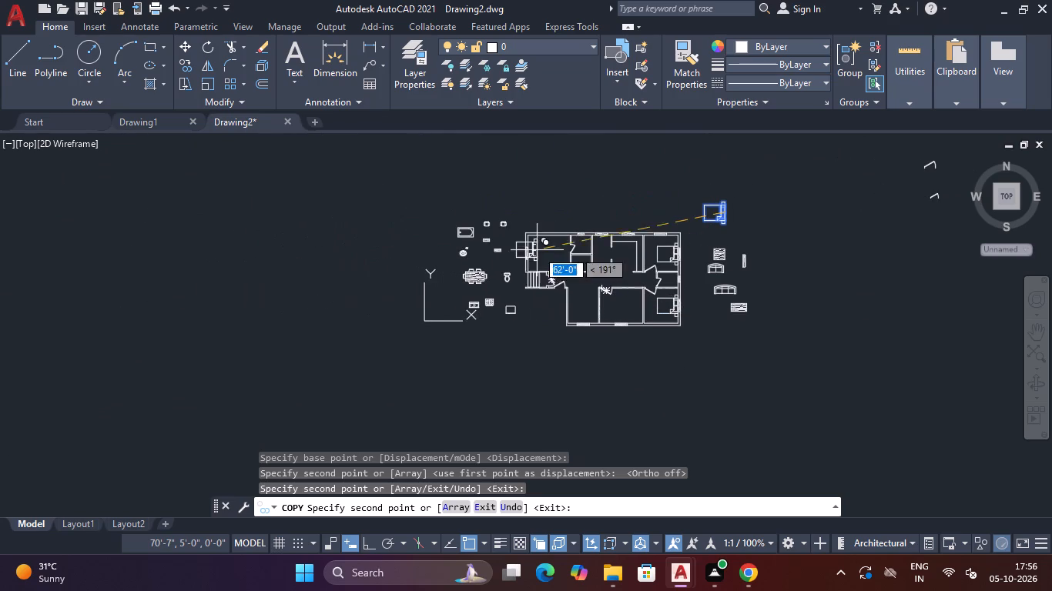
click(547, 203)
key(Escape)
Rotate the bed set north of the plan about 90° counterclockwise, so its headboard faces north.
click(564, 179)
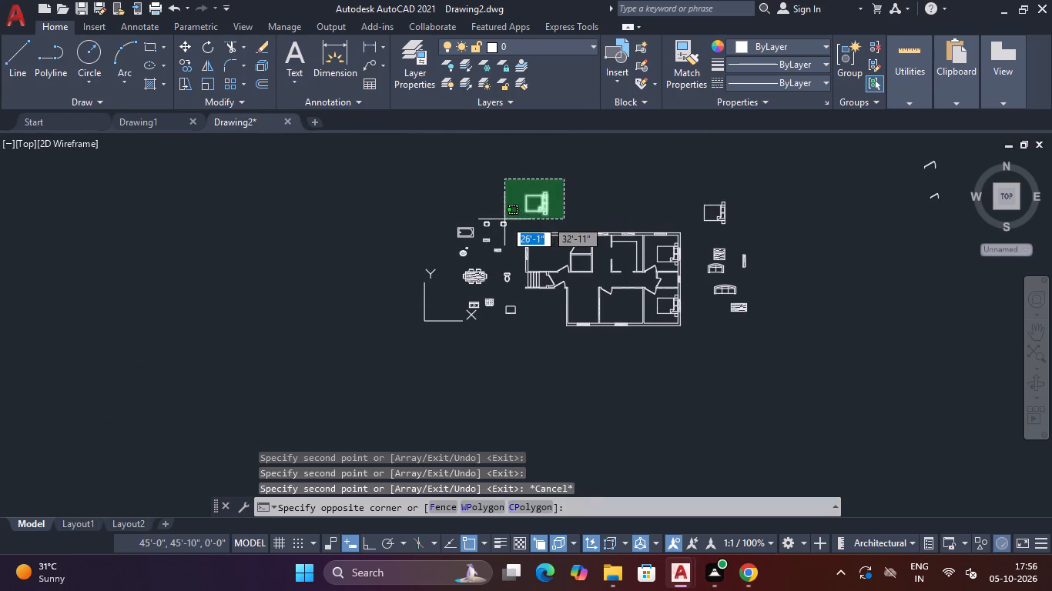
click(504, 219)
text(RO)
key(space)
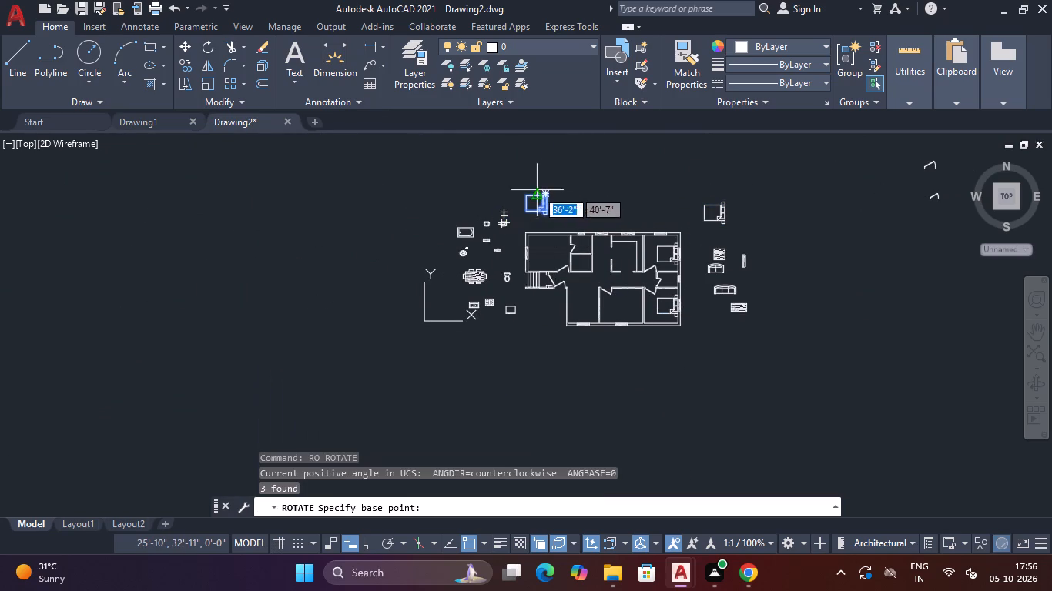
click(544, 189)
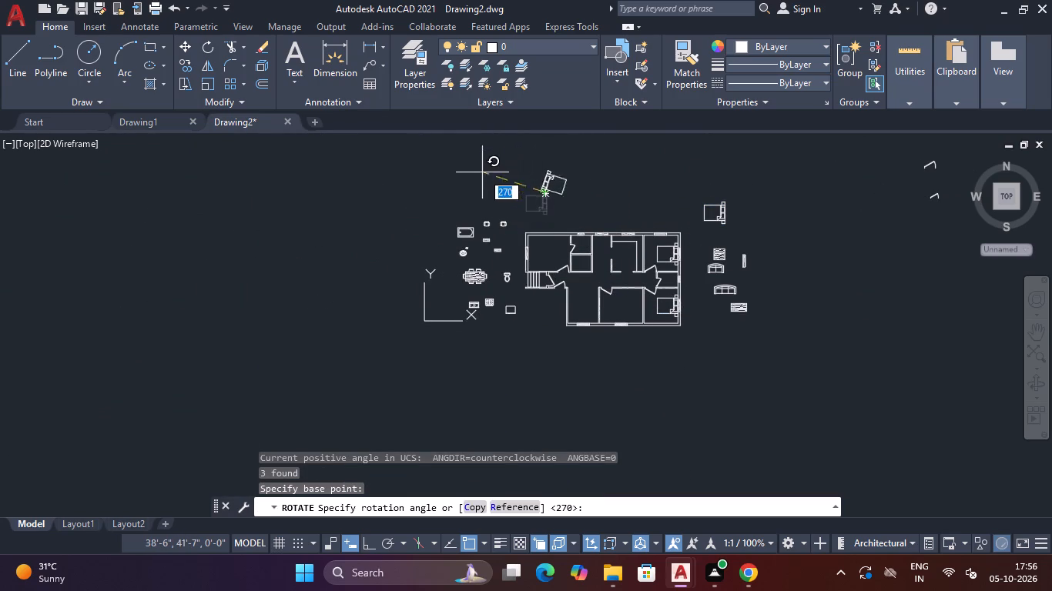
click(541, 162)
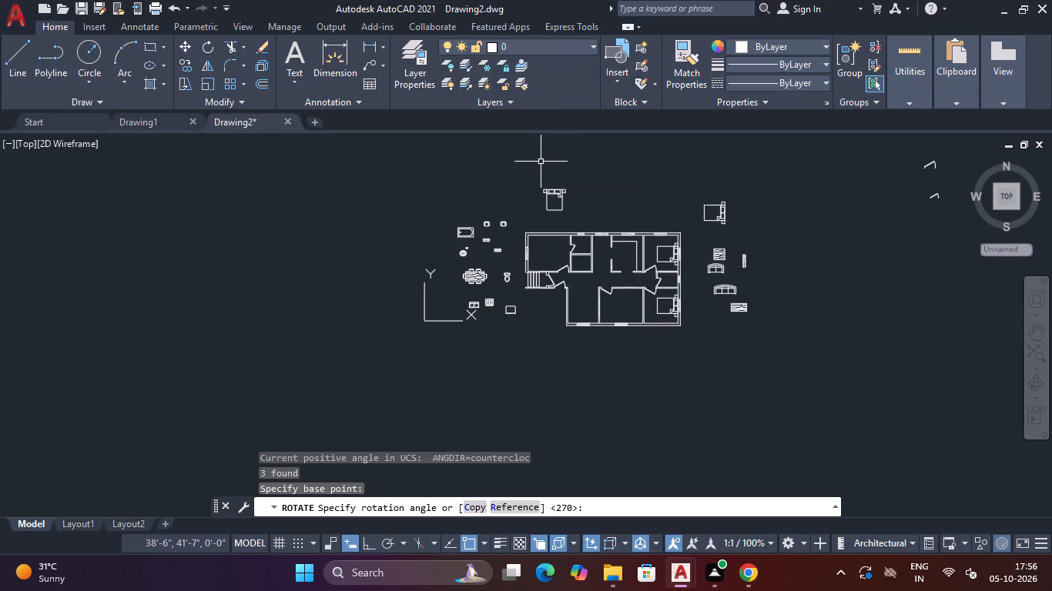
Copy the bed set north of the plan from its headboard's middle into the northwest room, against the north wall, and end copying.
click(609, 170)
click(505, 212)
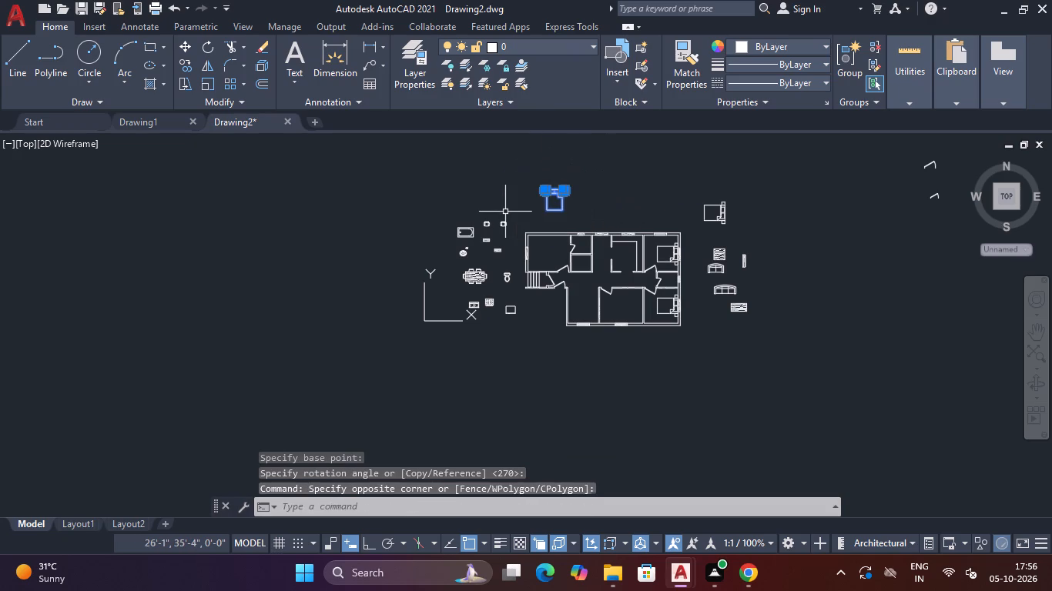
text(CO)
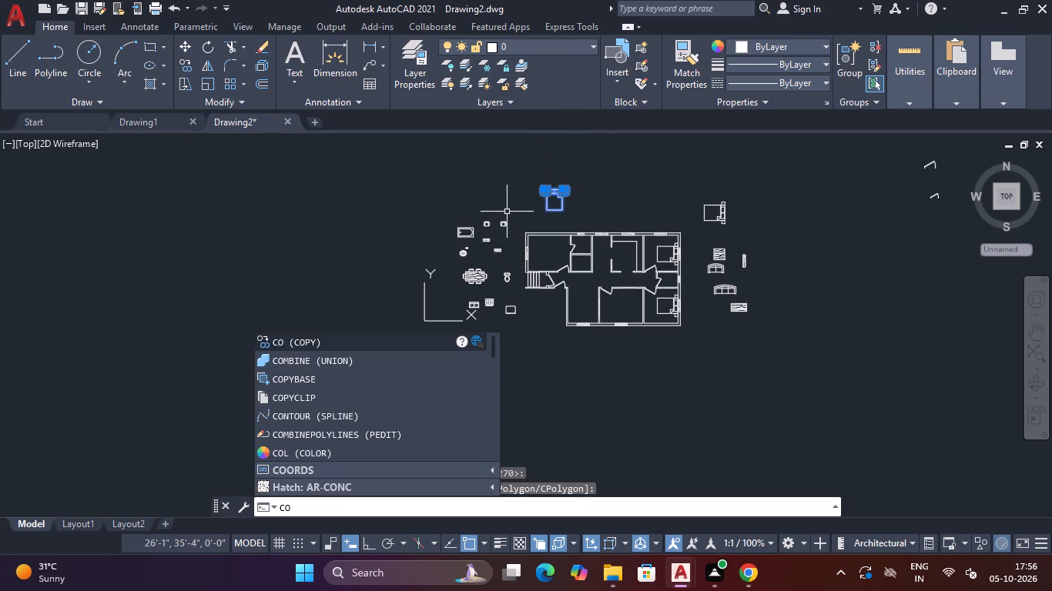
key(Return)
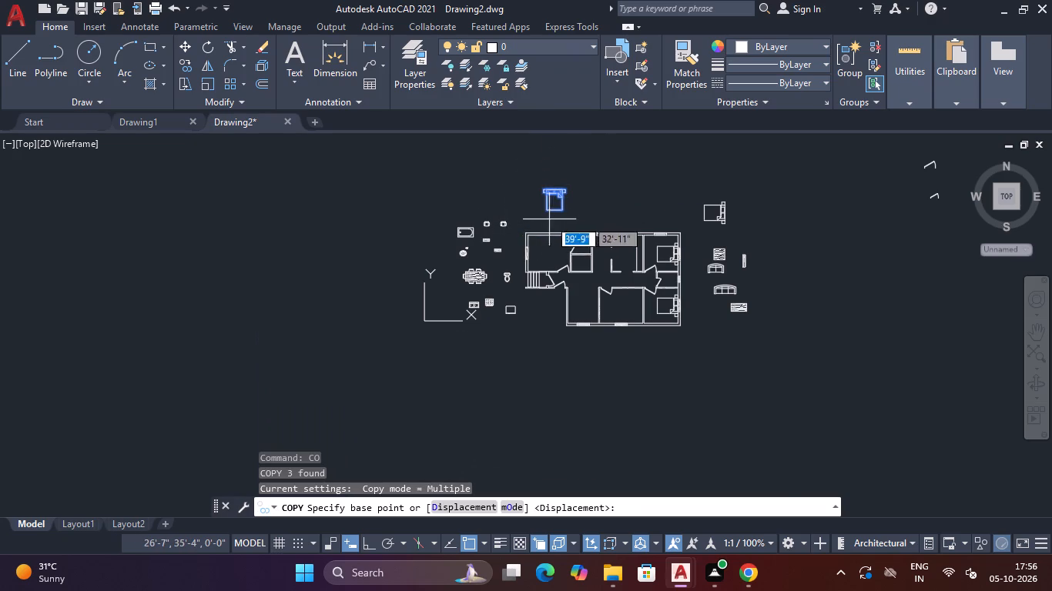
scroll(555, 201, up, 3)
click(551, 170)
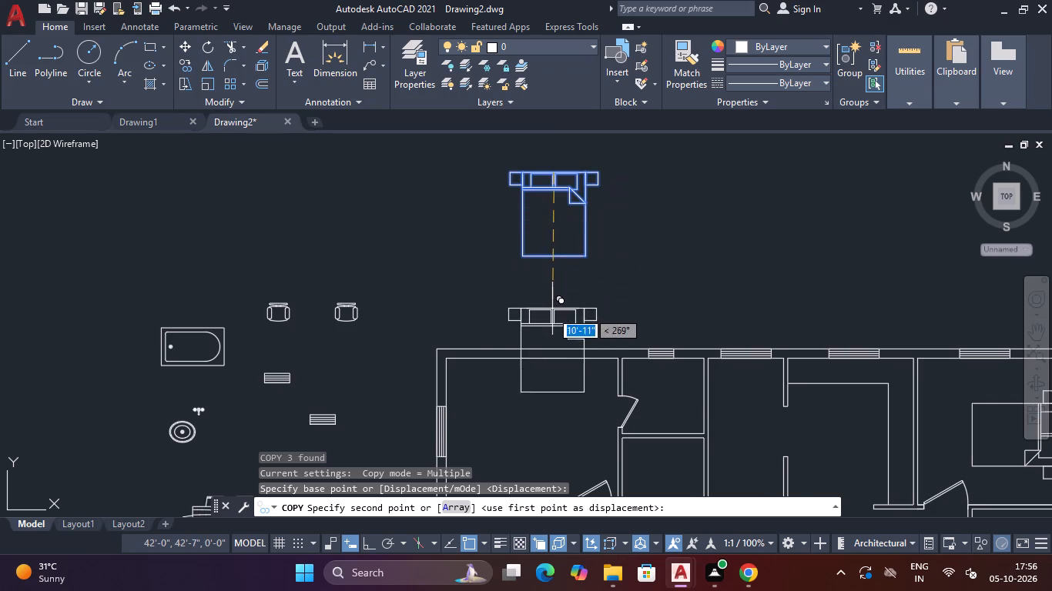
scroll(547, 333, down, 1)
middle_drag(541, 350, 578, 266)
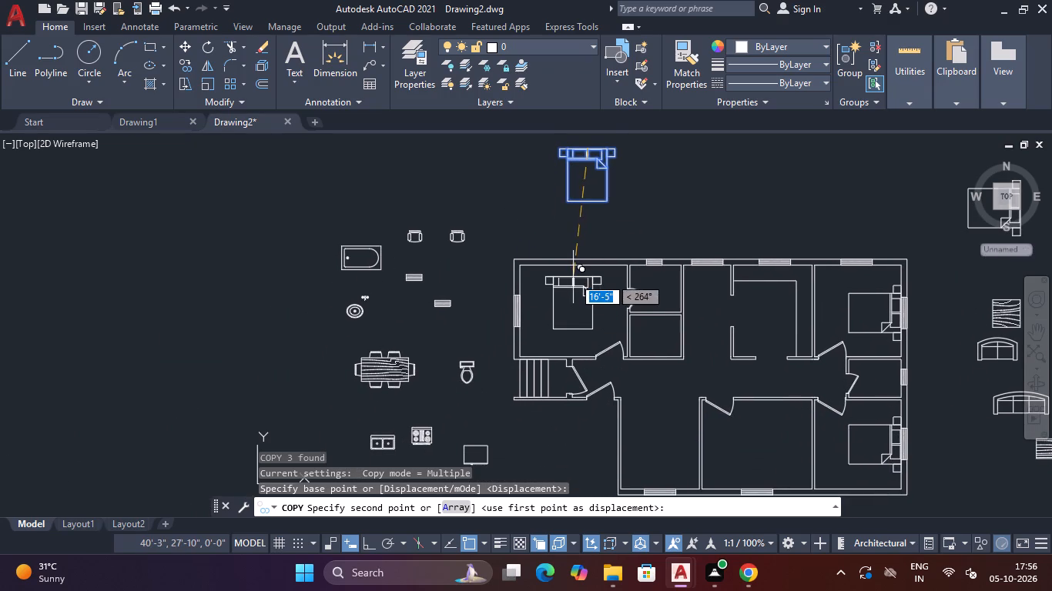
scroll(551, 269, up, 1)
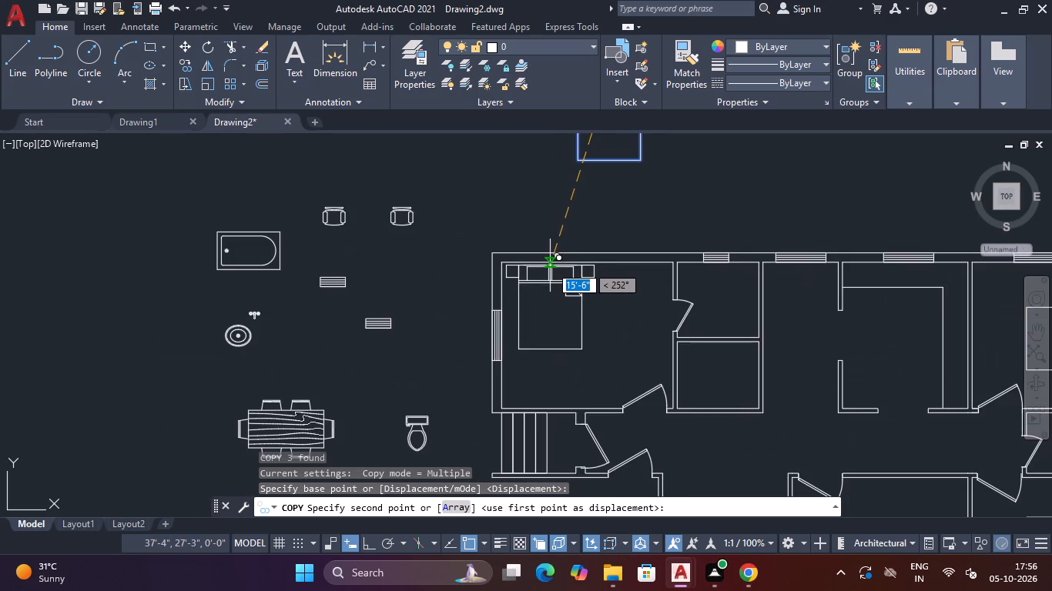
click(550, 265)
scroll(694, 301, down, 3)
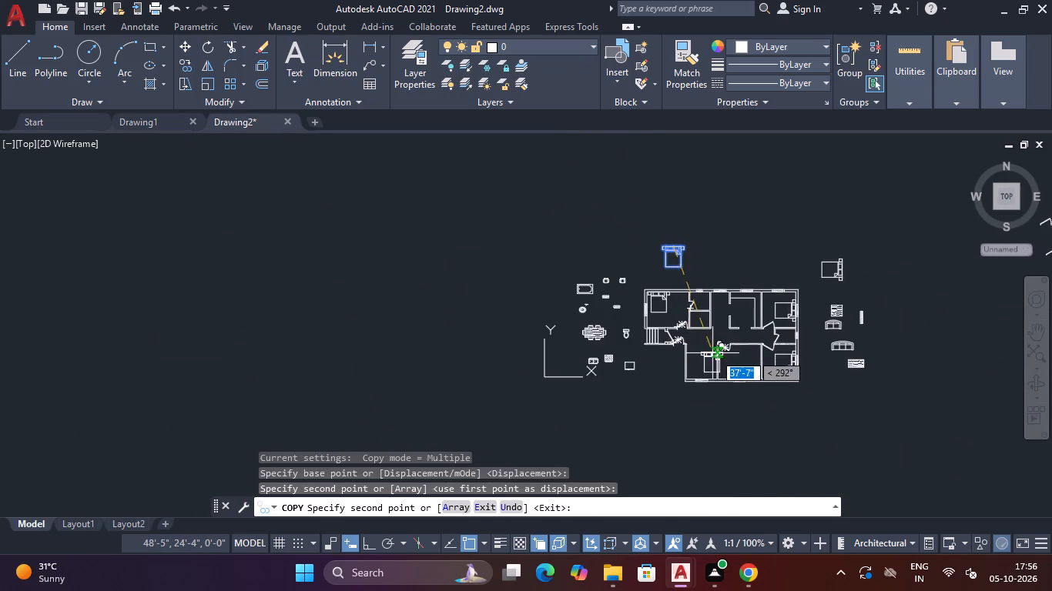
middle_drag(729, 356, 645, 313)
key(Escape)
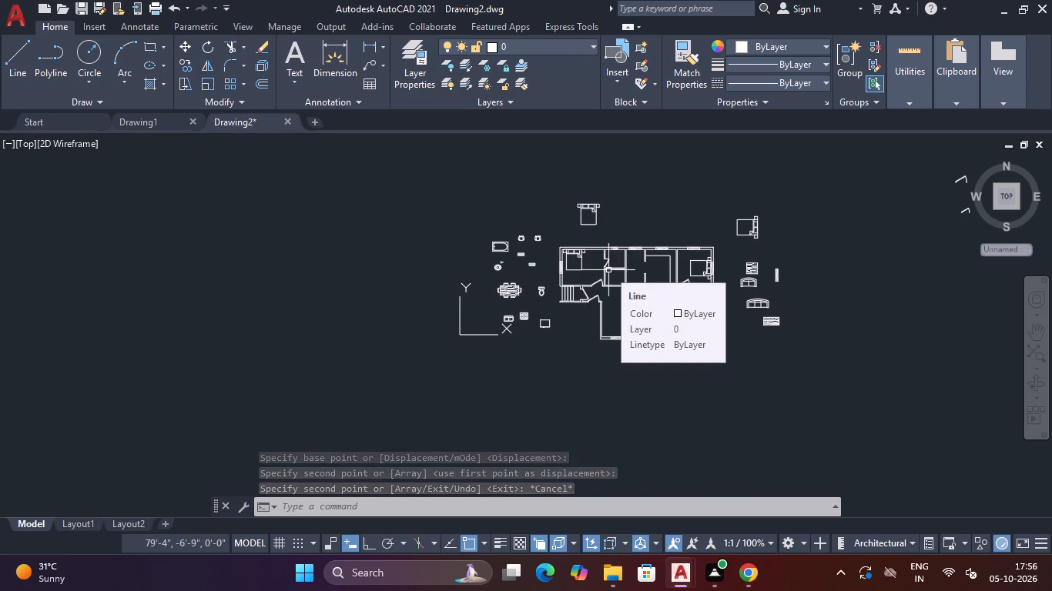
Draw a short line across the west wall of the small room beside the northwest bedroom, level with its north partition's lower face.
scroll(608, 270, up, 4)
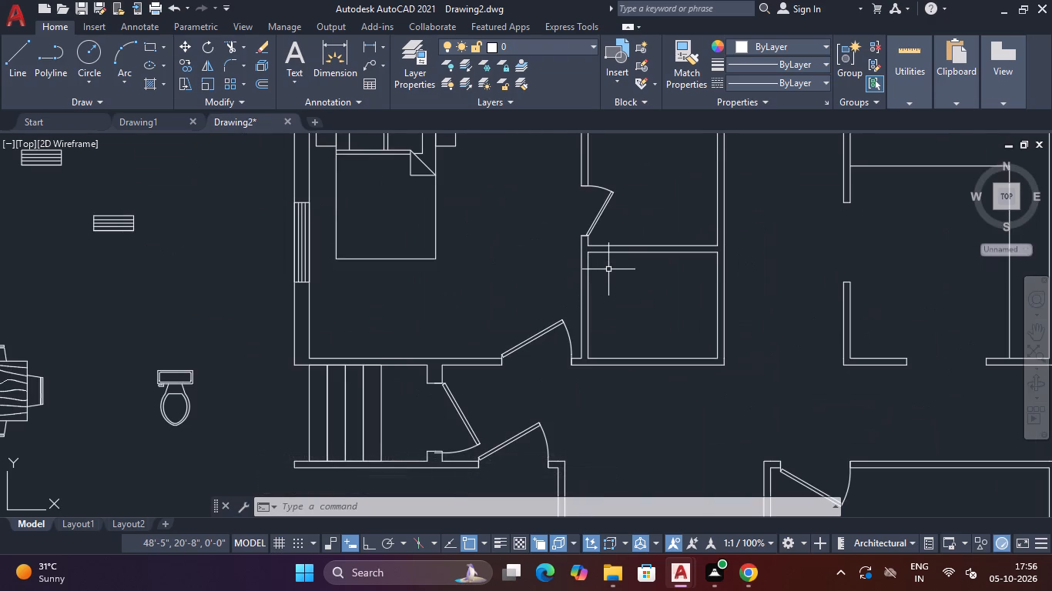
text(L)
key(space)
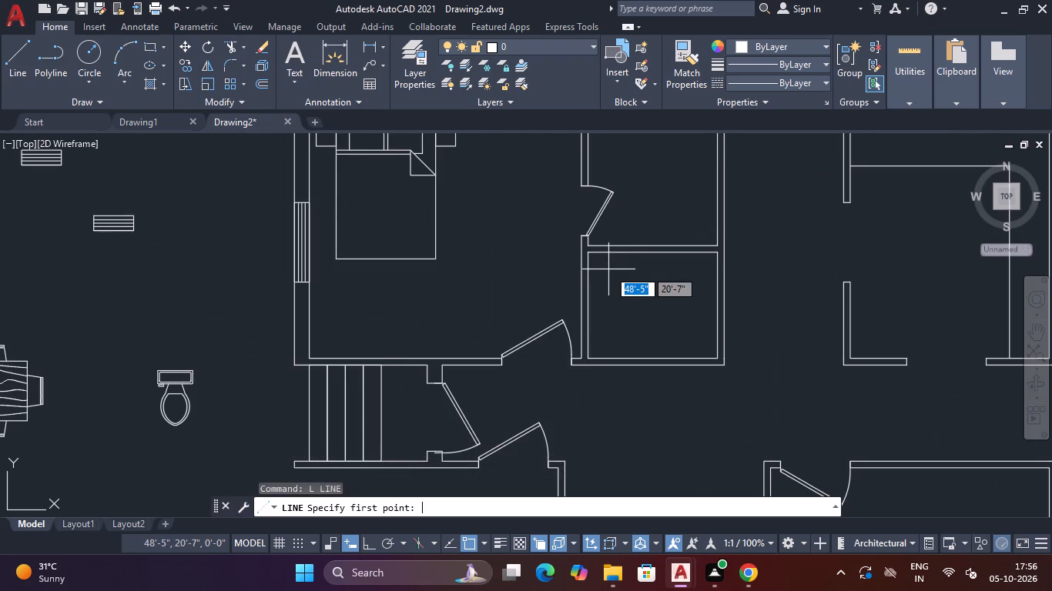
click(588, 252)
click(581, 254)
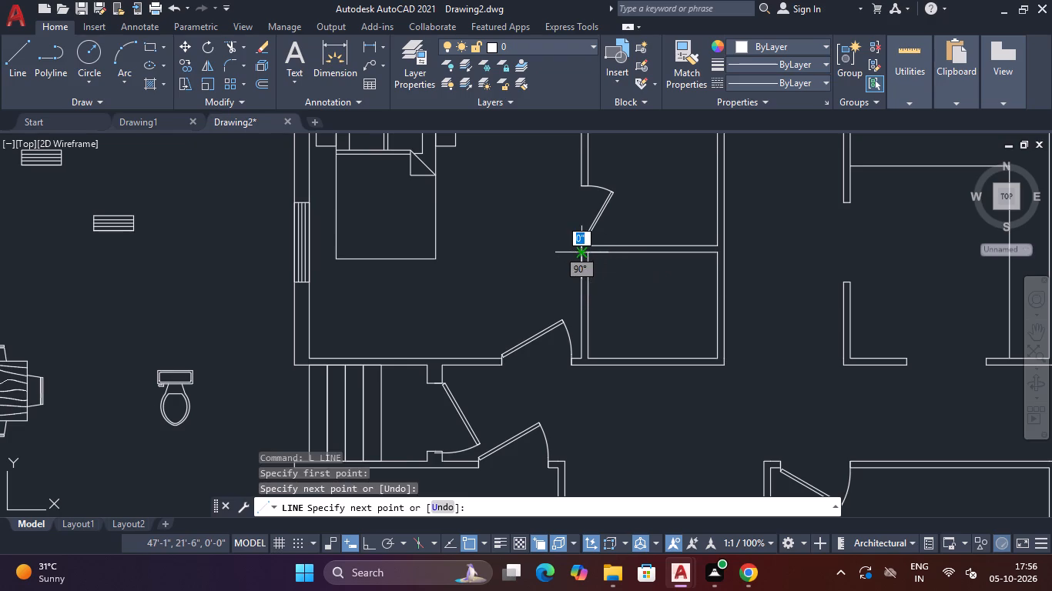
key(Escape)
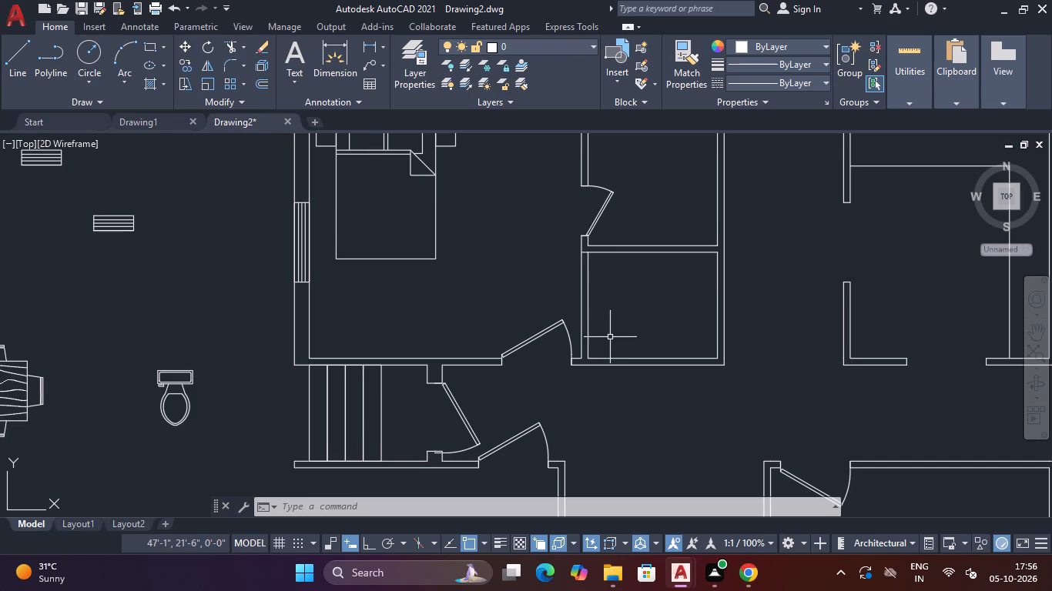
Draw a 4" line across the south end of the same wall, level with the south wall's inner face.
key(space)
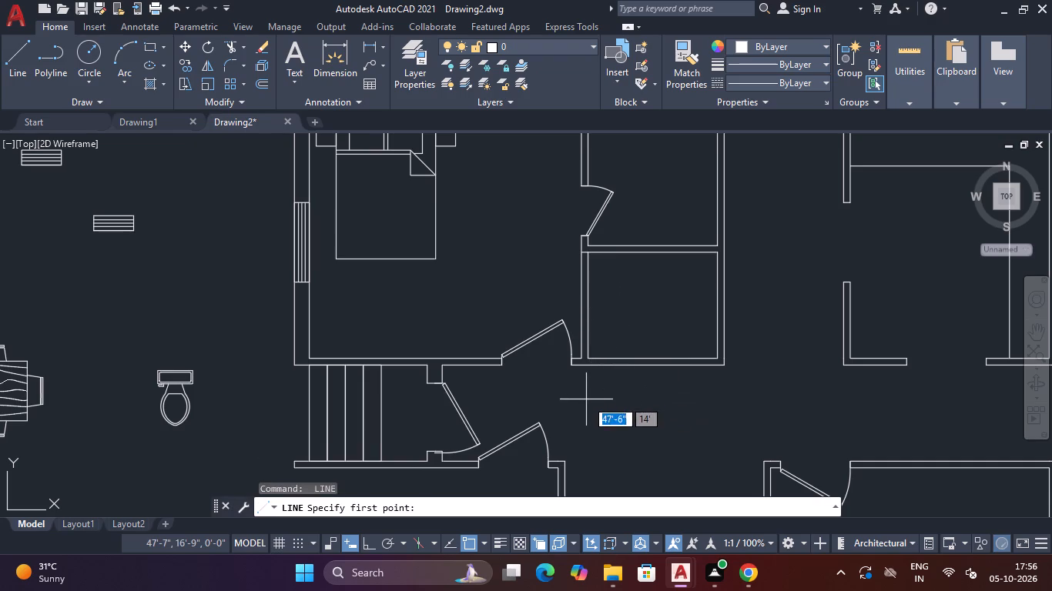
scroll(588, 344, up, 3)
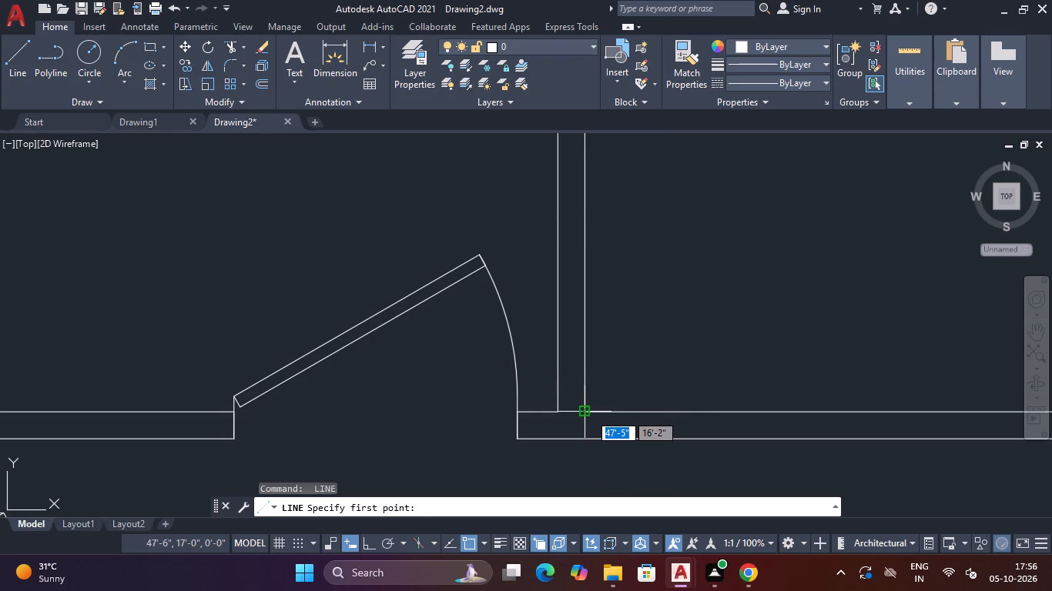
click(589, 412)
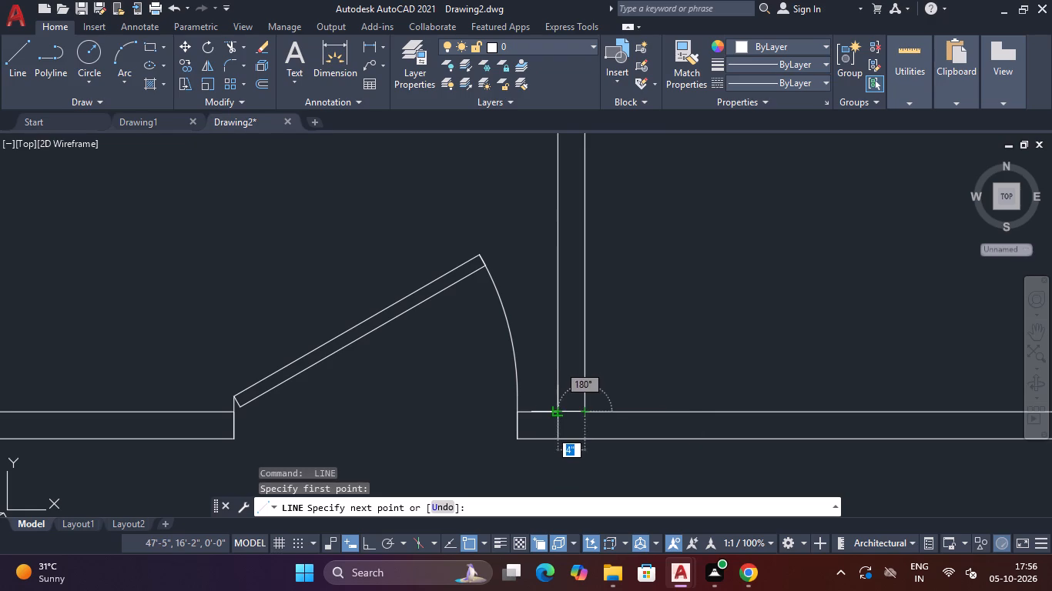
click(558, 414)
key(Escape)
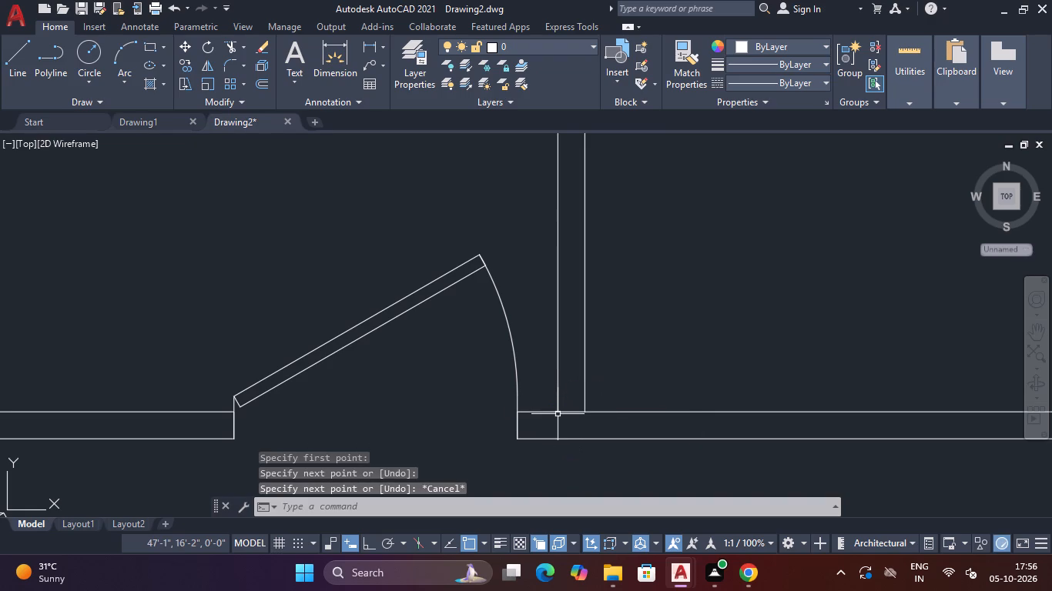
Offset the short line at the wall's south end 1'6" northward within the wall.
text(O)
key(space)
text(1')
key(Return)
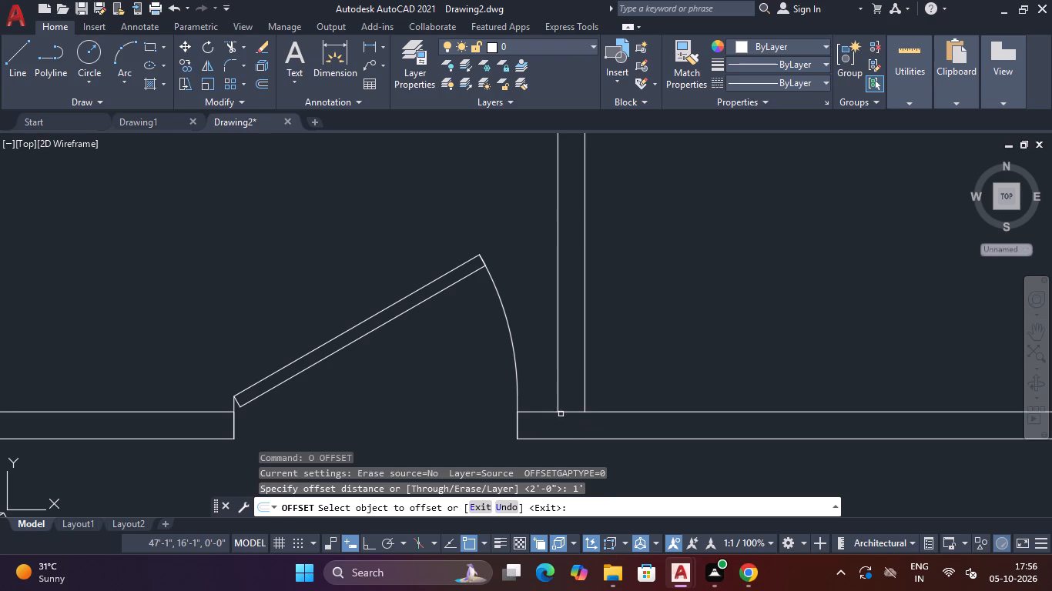
click(574, 412)
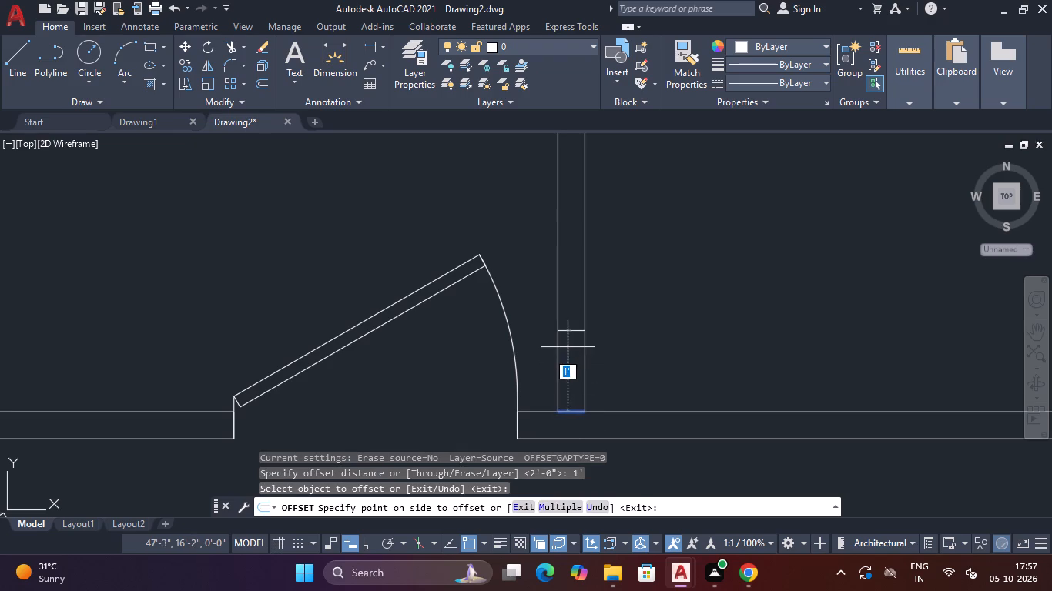
key(BackSpace)
text(1')
text(6")
key(Return)
key(Escape)
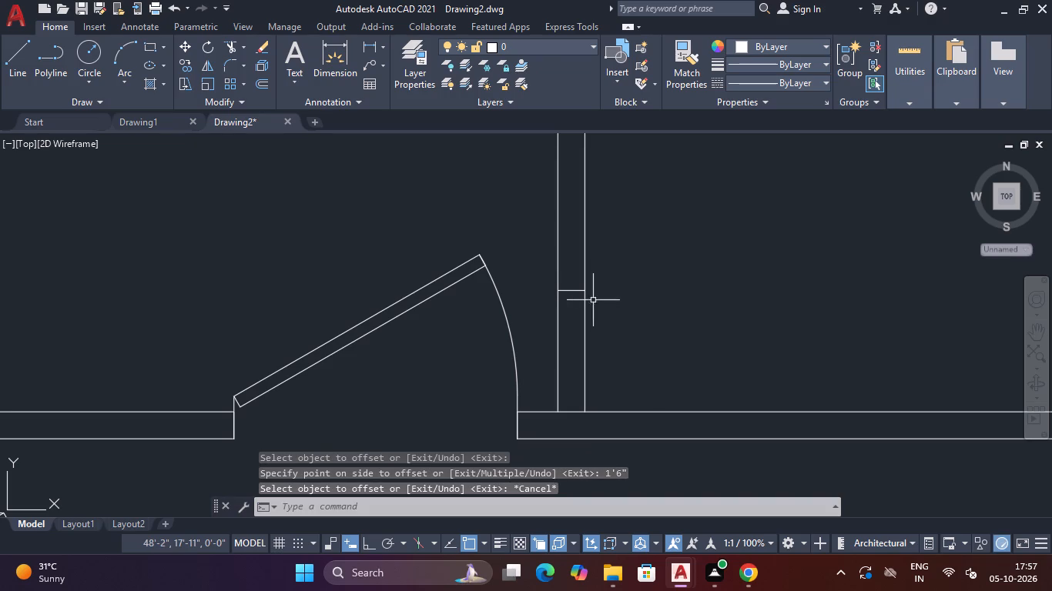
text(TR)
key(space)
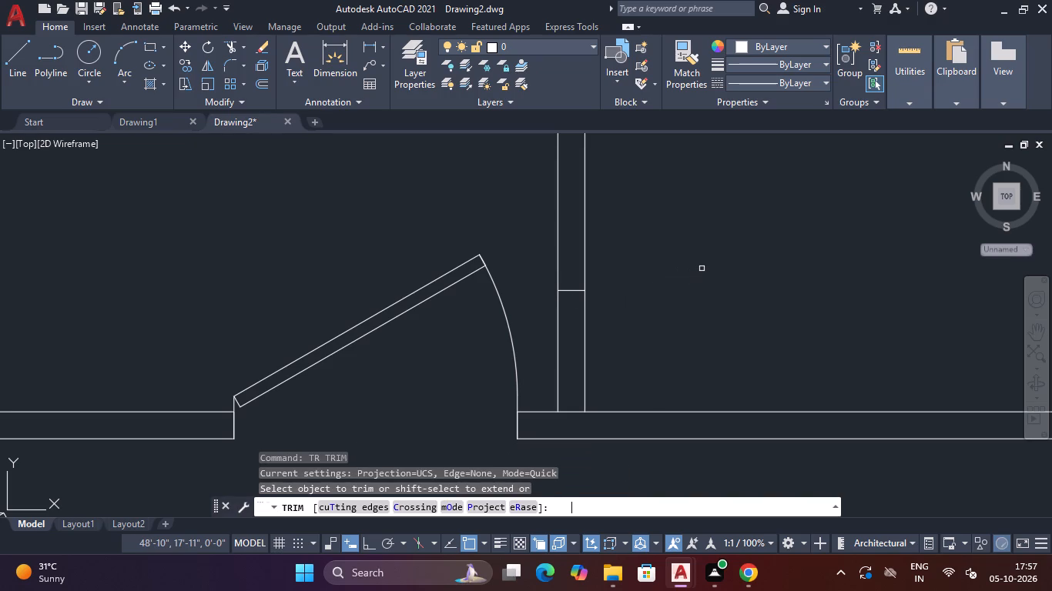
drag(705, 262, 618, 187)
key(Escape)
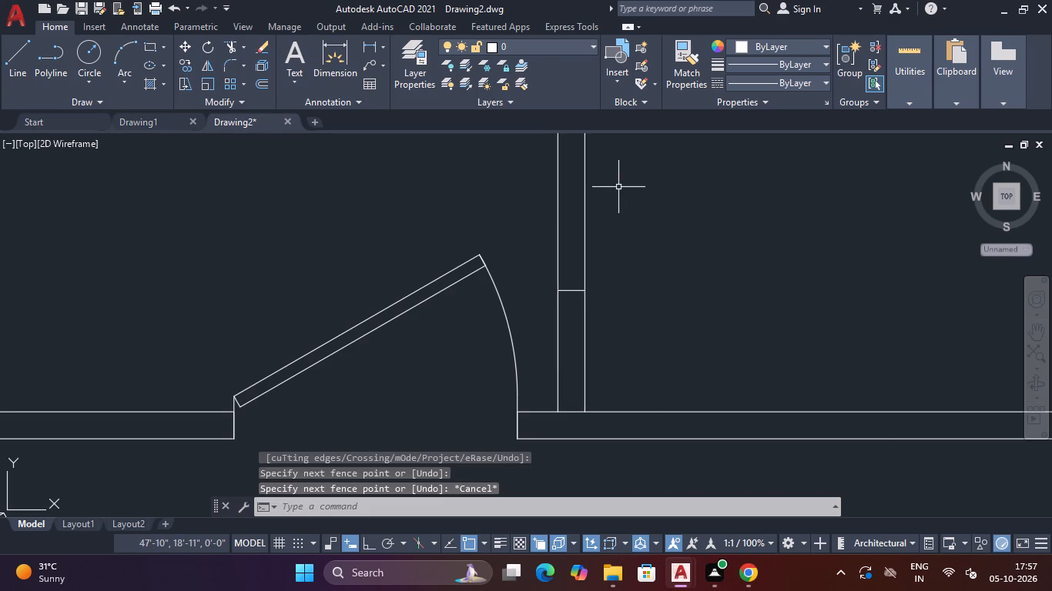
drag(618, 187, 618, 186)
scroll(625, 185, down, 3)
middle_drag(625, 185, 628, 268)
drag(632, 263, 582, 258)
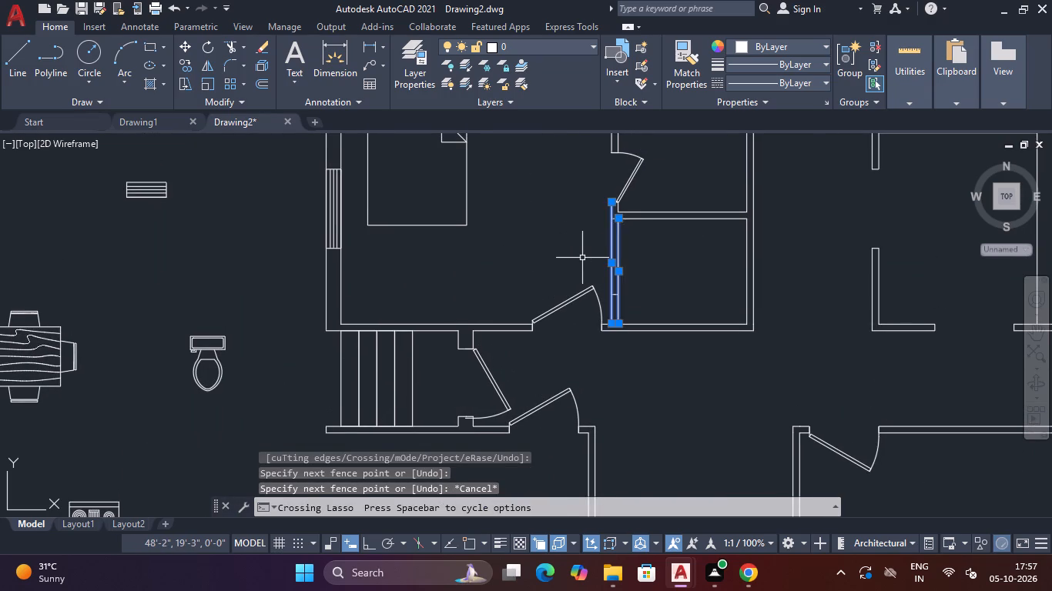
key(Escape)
Trim both faces of the small room's west wall between the two upper cross lines to open a passage from the bedroom.
key(space)
scroll(645, 252, up, 2)
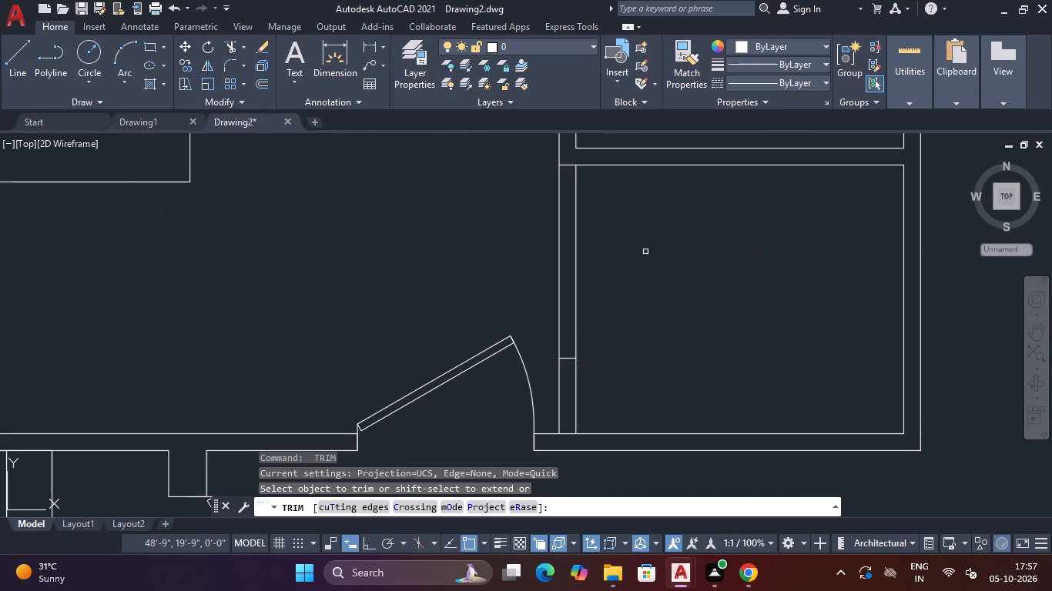
drag(644, 251, 609, 251)
drag(673, 267, 547, 259)
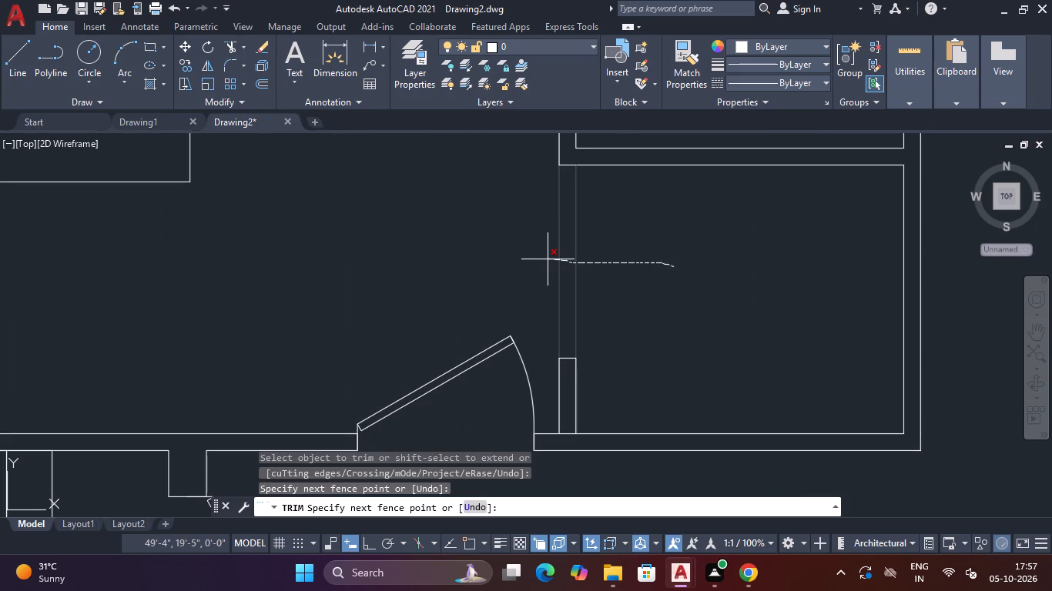
drag(547, 259, 545, 259)
key(Escape)
key(Escape)
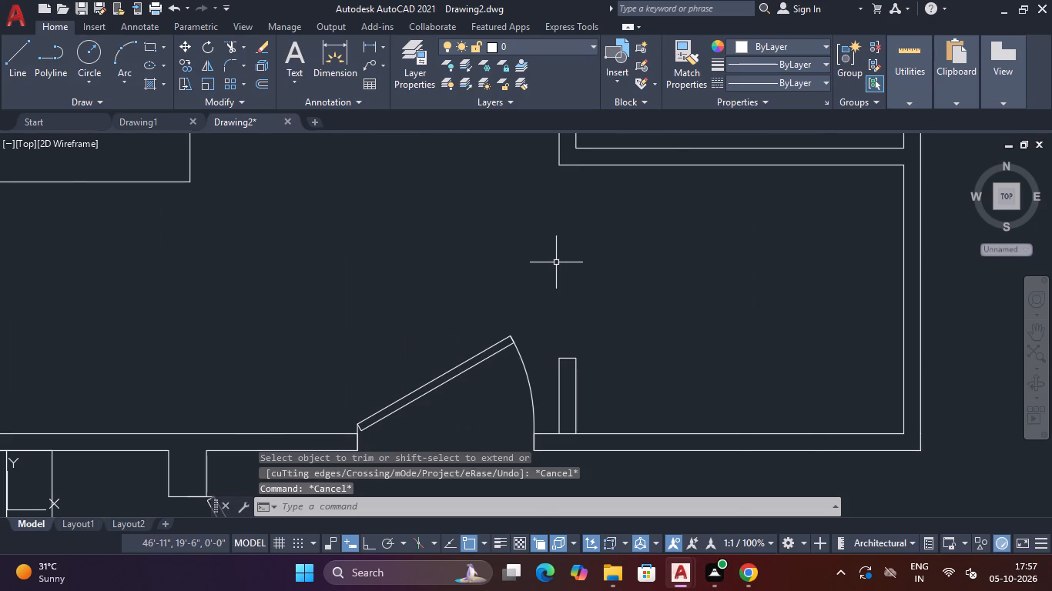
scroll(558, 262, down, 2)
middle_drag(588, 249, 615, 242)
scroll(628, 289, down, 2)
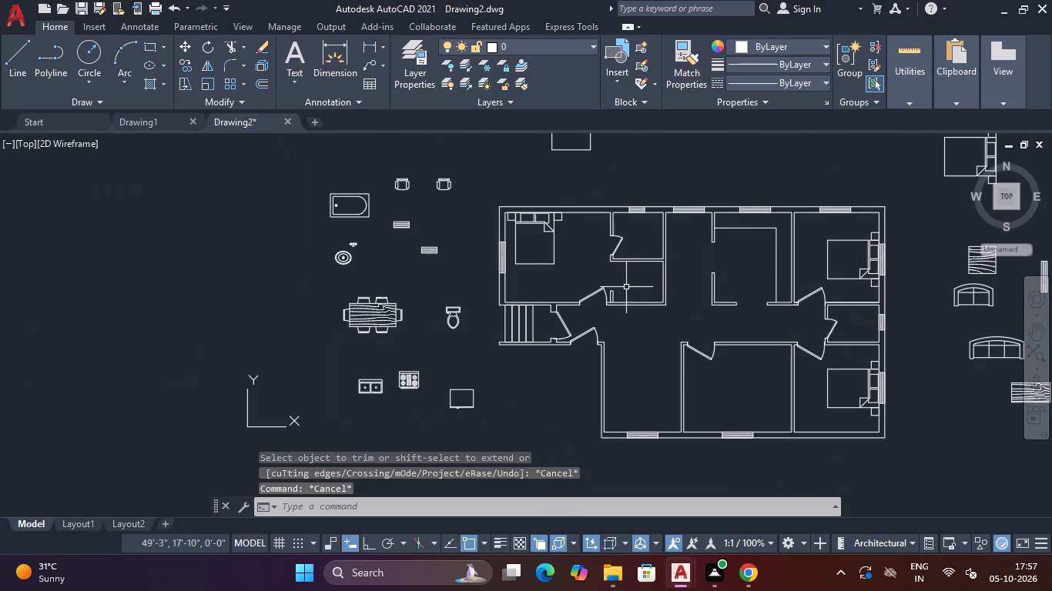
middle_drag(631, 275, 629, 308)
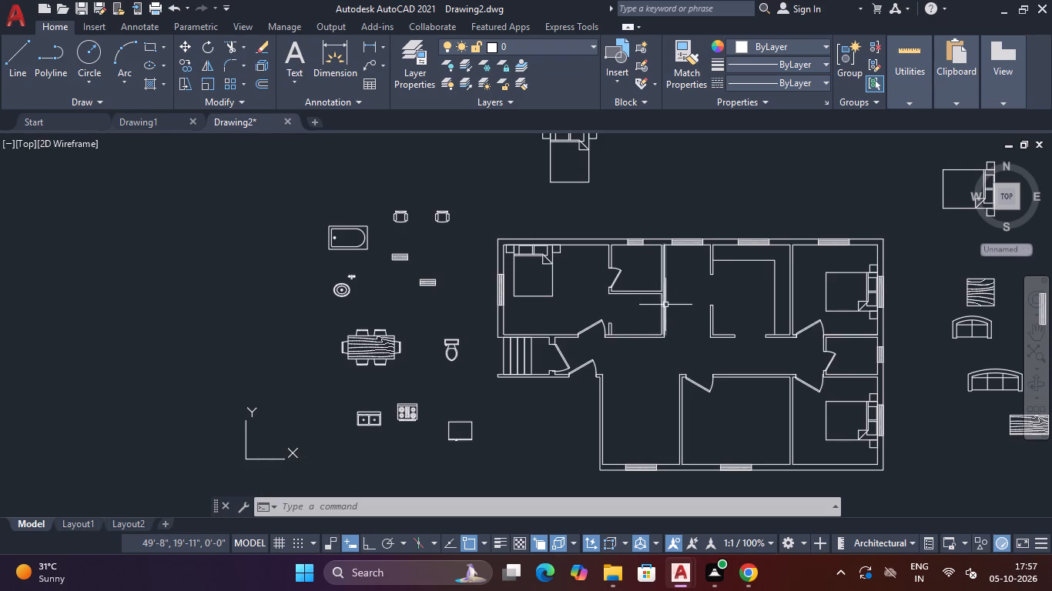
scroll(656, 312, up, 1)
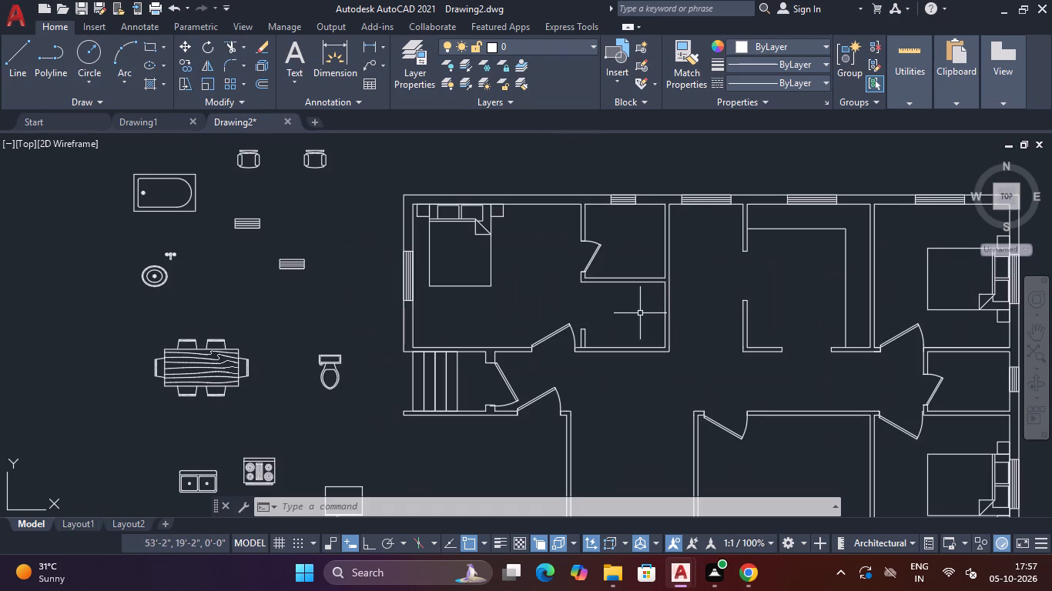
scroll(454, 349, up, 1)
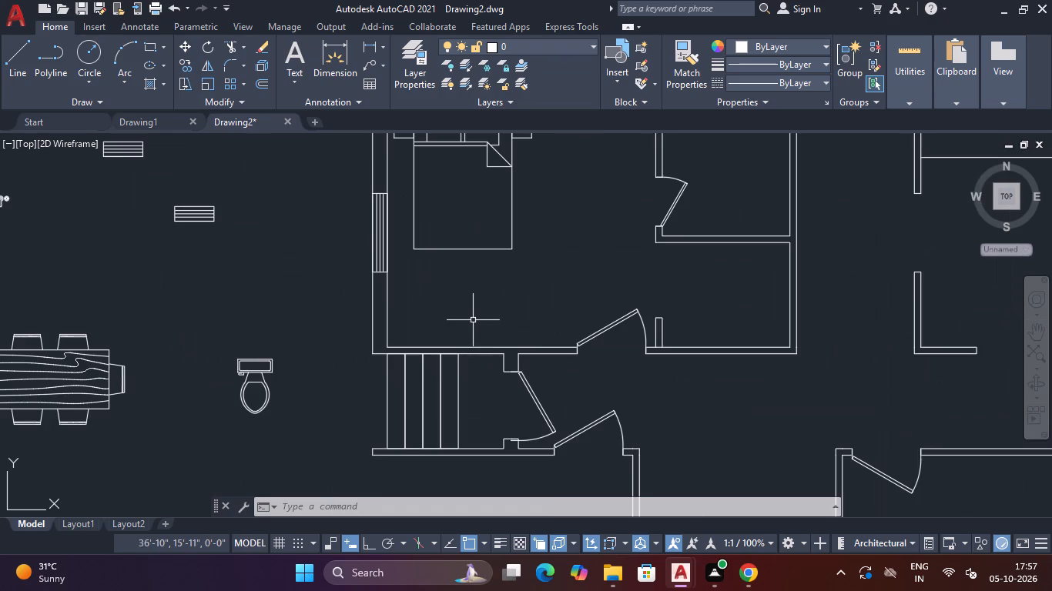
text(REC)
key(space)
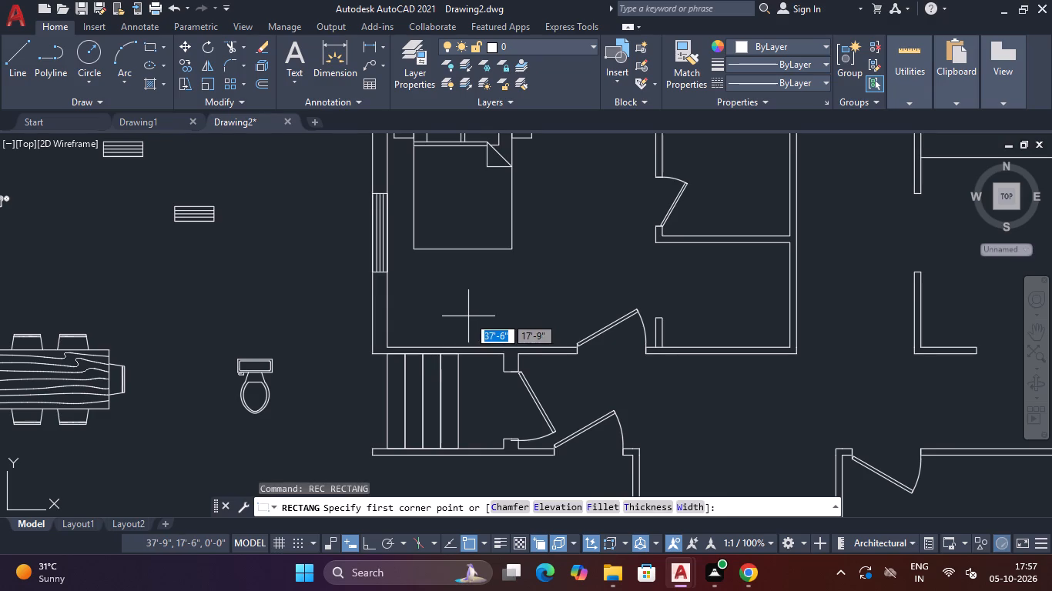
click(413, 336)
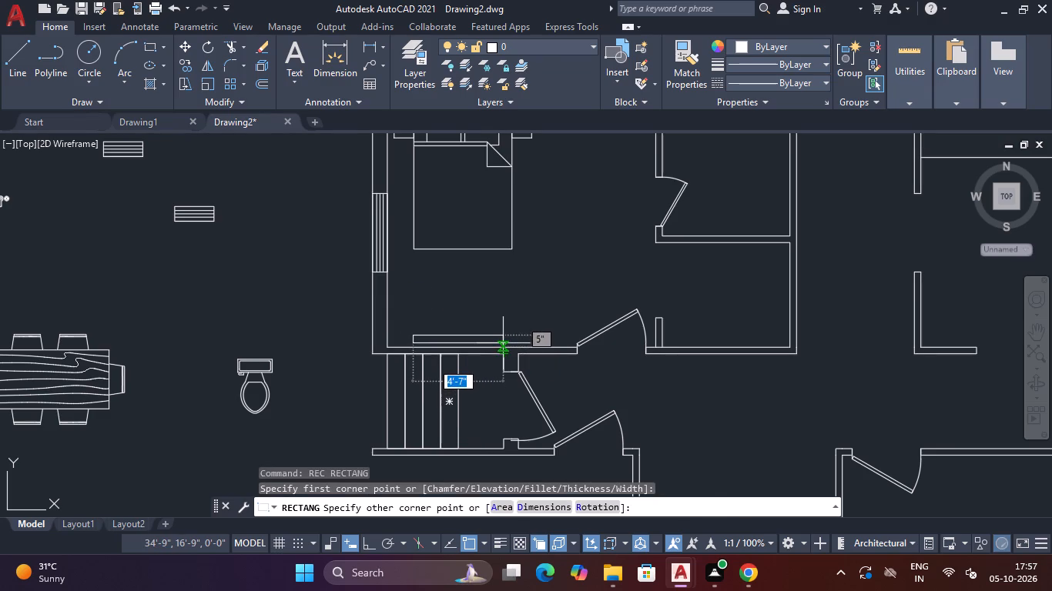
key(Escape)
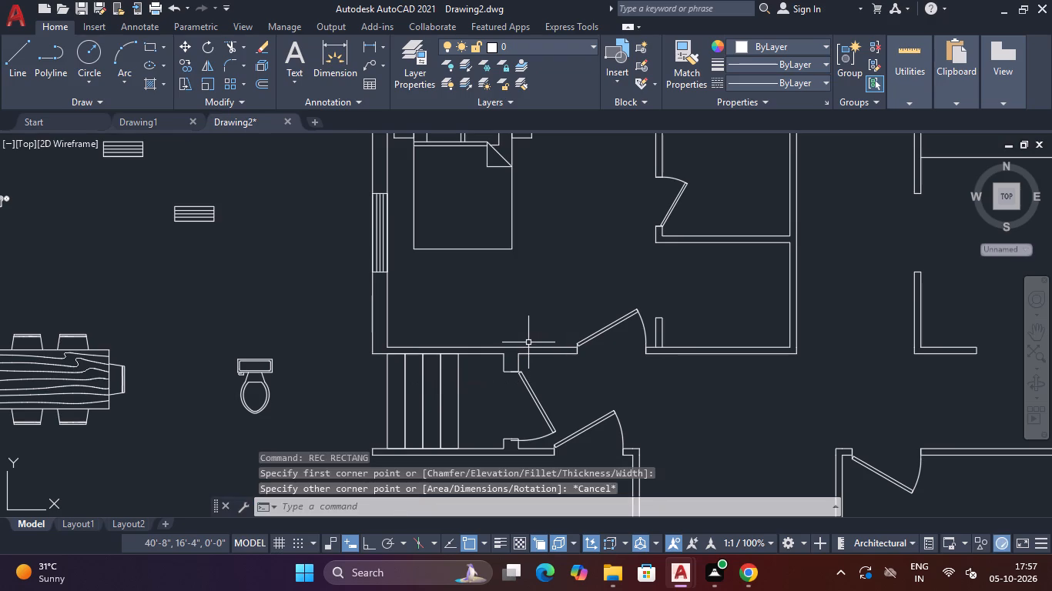
Draw a 5' by about 1' rectangle against the inner face of the bedroom's south wall, below the bed.
key(space)
click(427, 327)
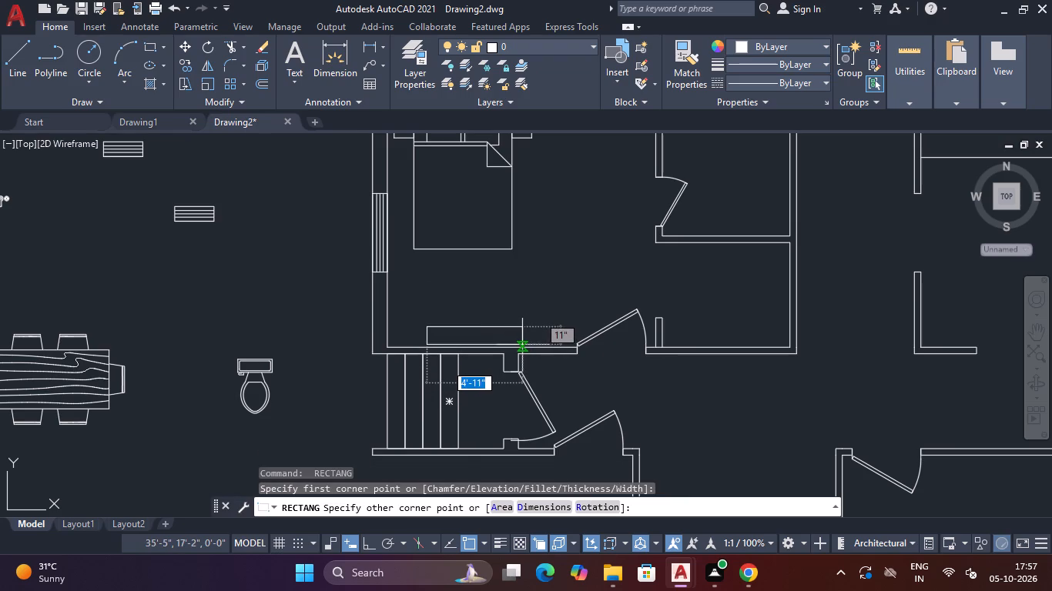
scroll(522, 345, up, 3)
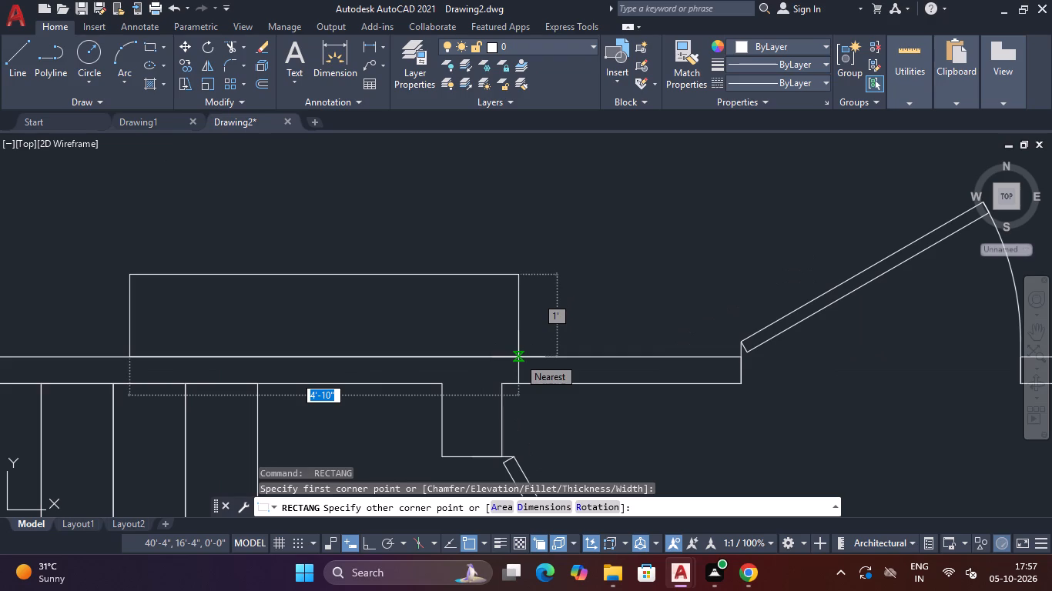
text(5')
key(Return)
key(Escape)
Move the 5' rectangle slightly westward along the bedroom's south wall.
click(601, 274)
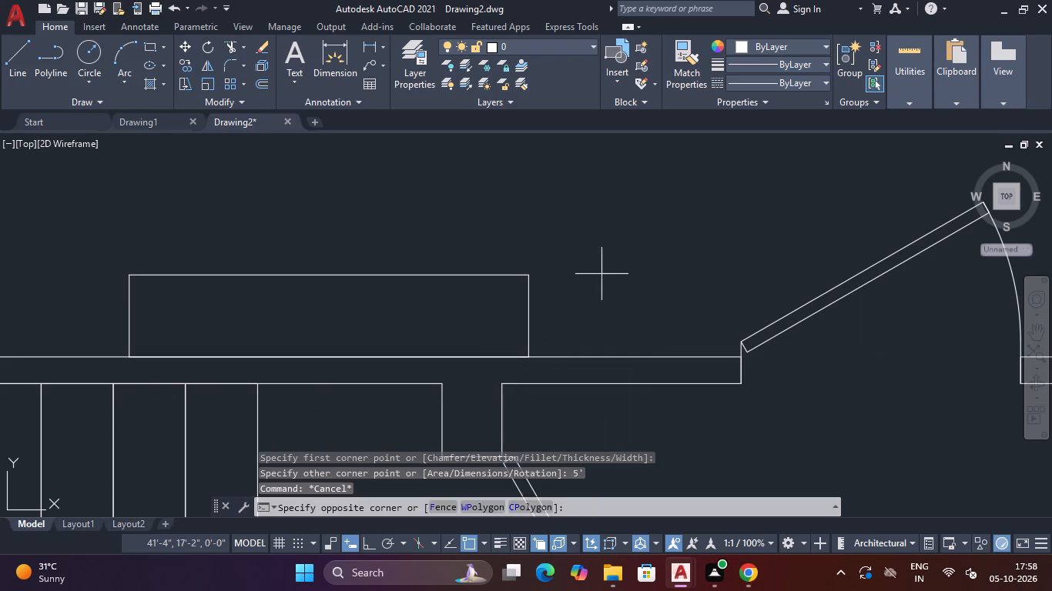
click(518, 299)
text(M)
key(space)
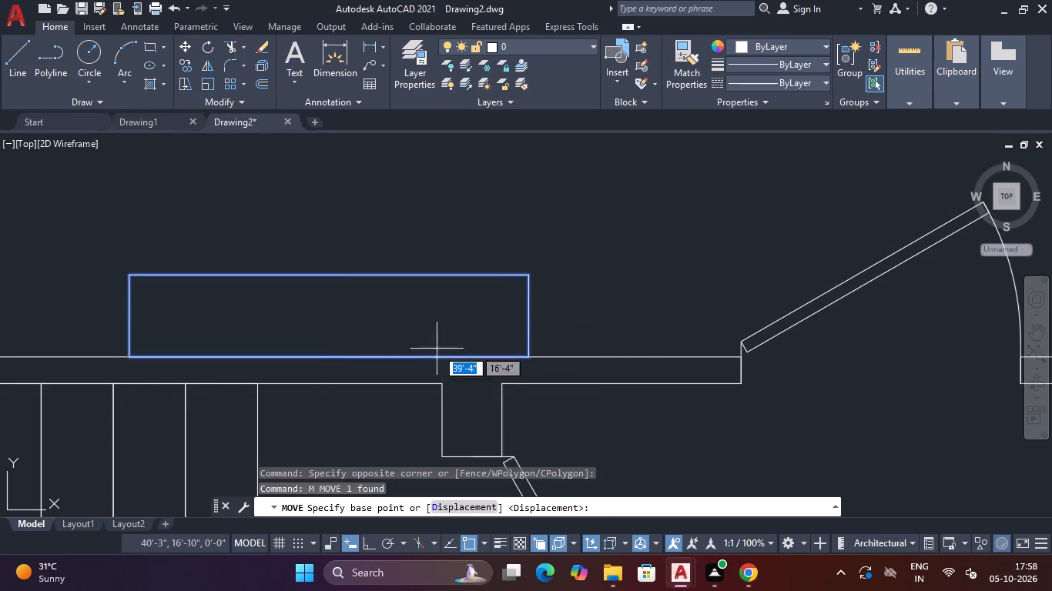
click(336, 357)
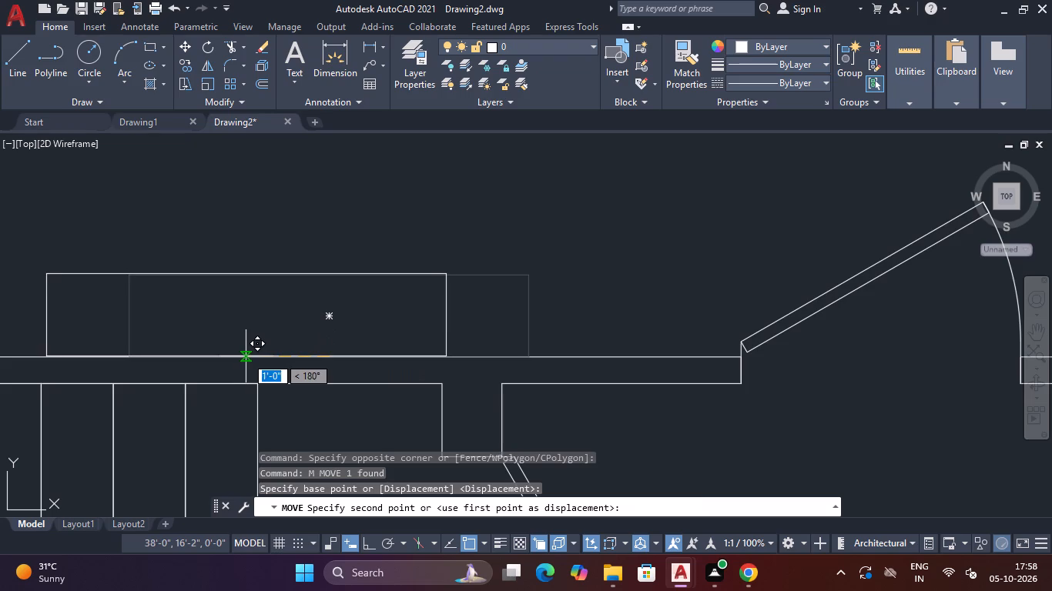
scroll(254, 356, down, 3)
click(261, 355)
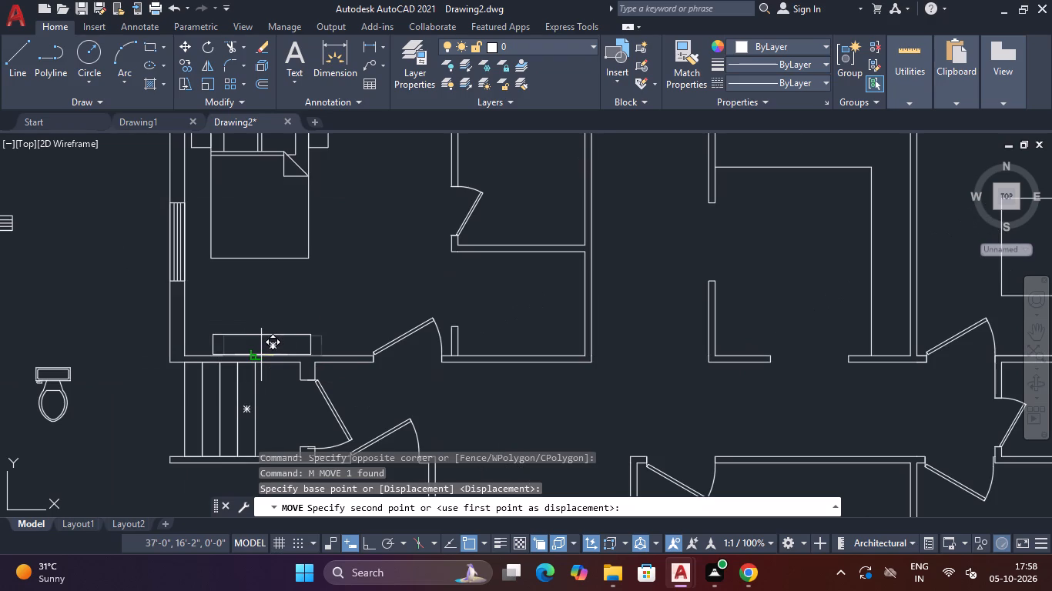
Draw a narrow rectangle about 3'-5" by 4" inside the 5' rectangle on the bedroom's south wall.
middle_drag(307, 315, 426, 285)
scroll(375, 302, up, 1)
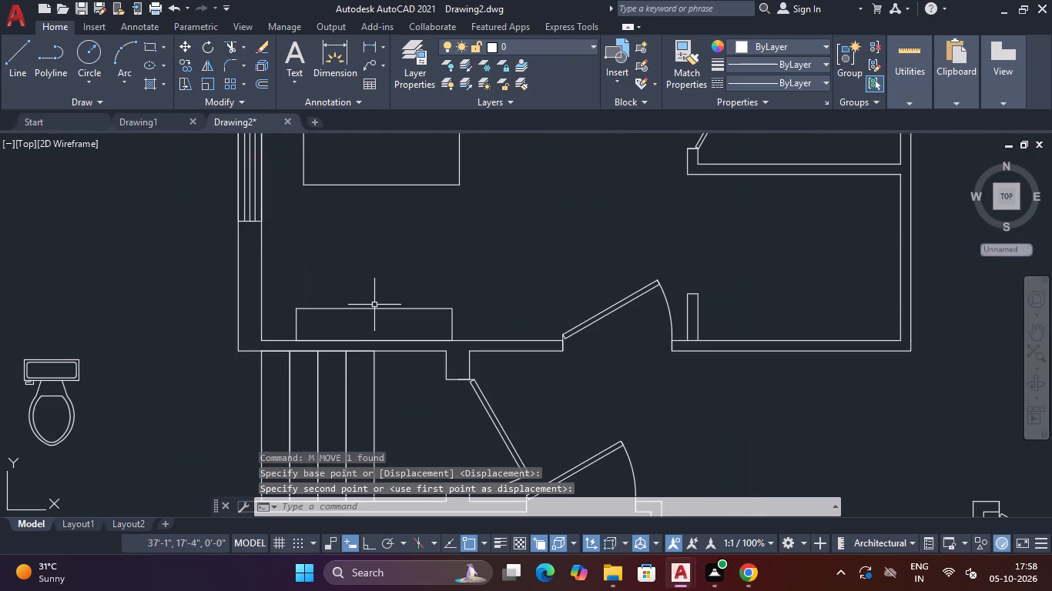
middle_drag(403, 265, 425, 219)
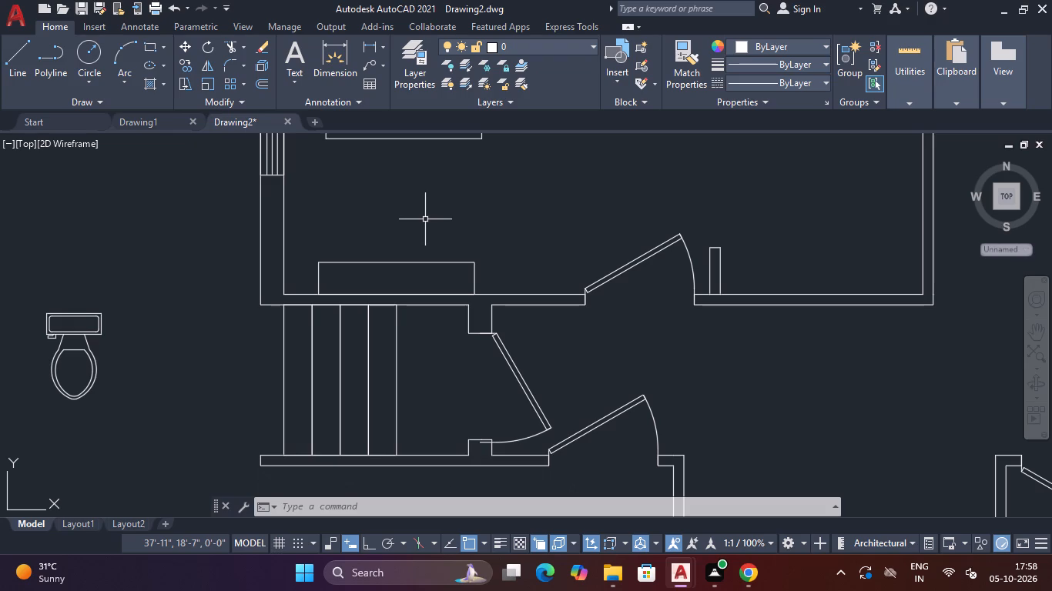
text(REC)
key(space)
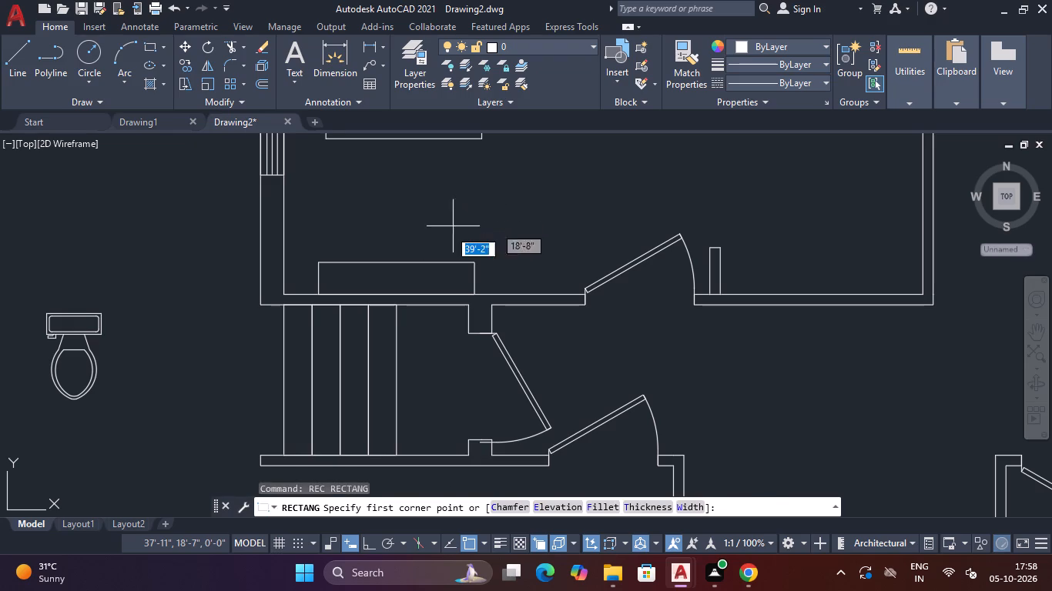
scroll(428, 246, up, 1)
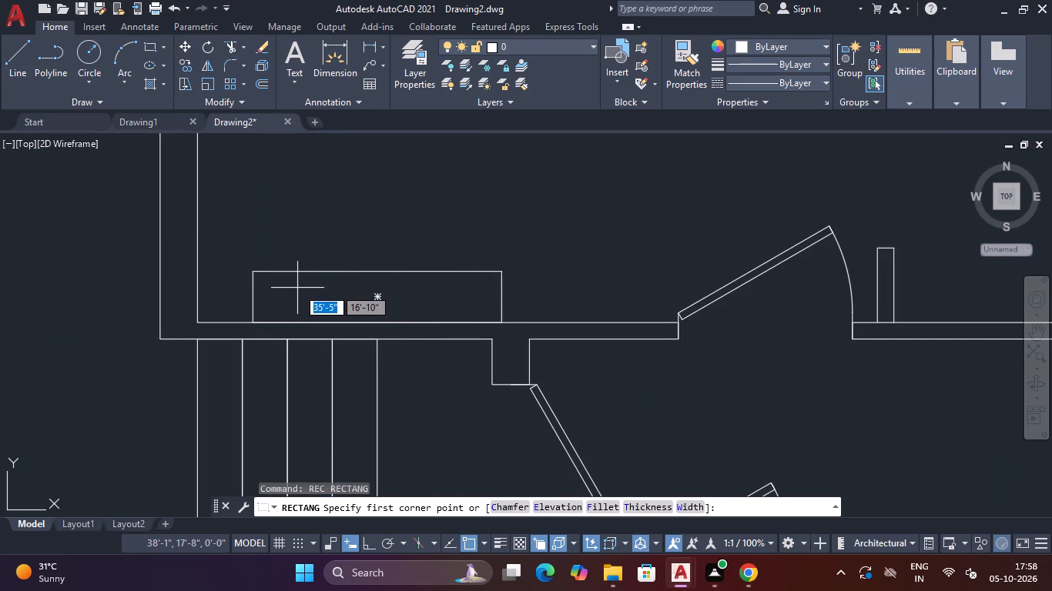
click(297, 288)
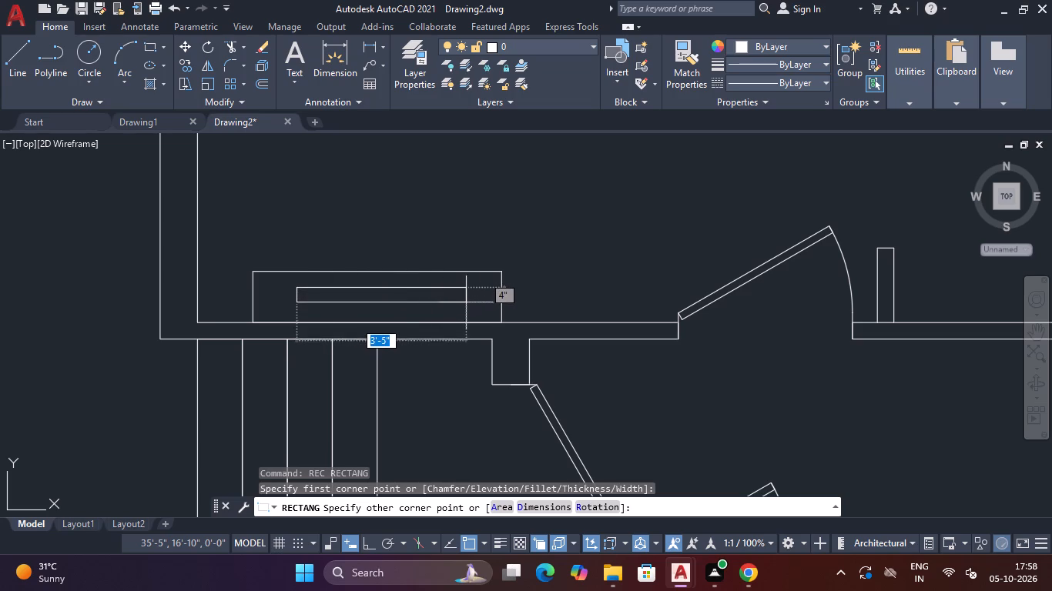
click(466, 304)
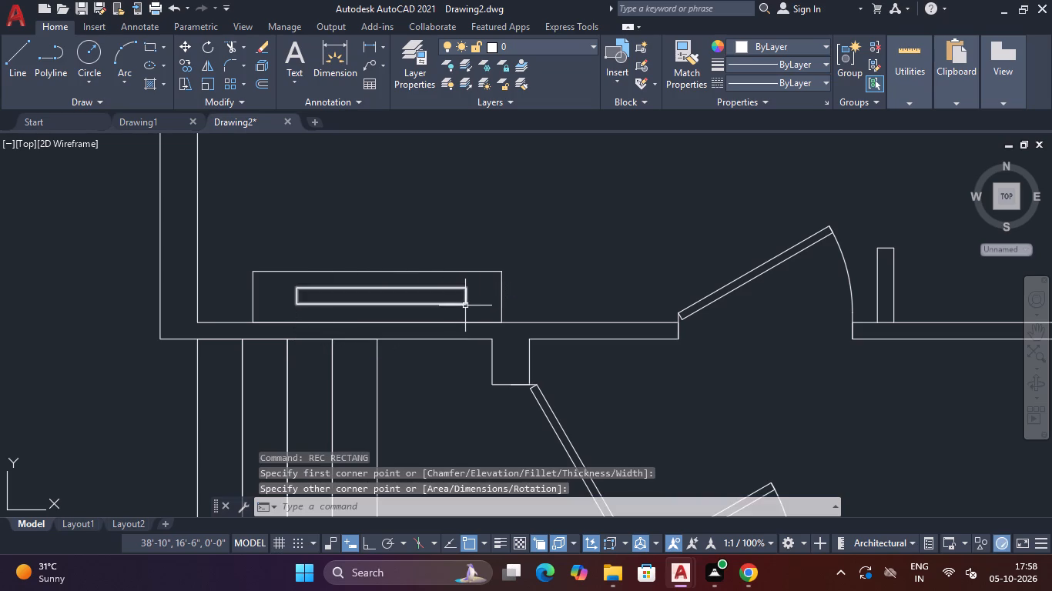
key(Escape)
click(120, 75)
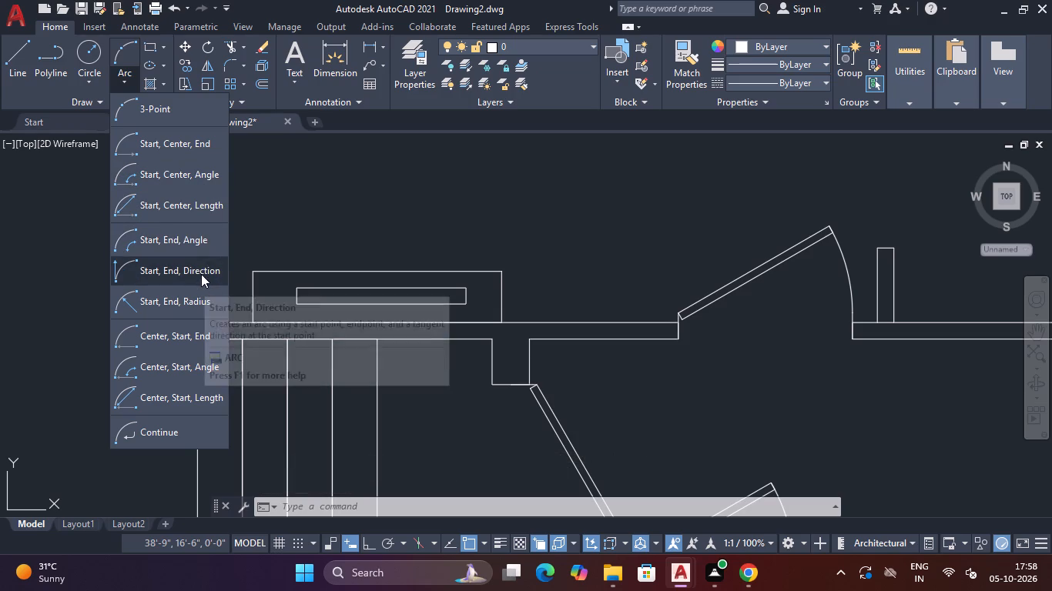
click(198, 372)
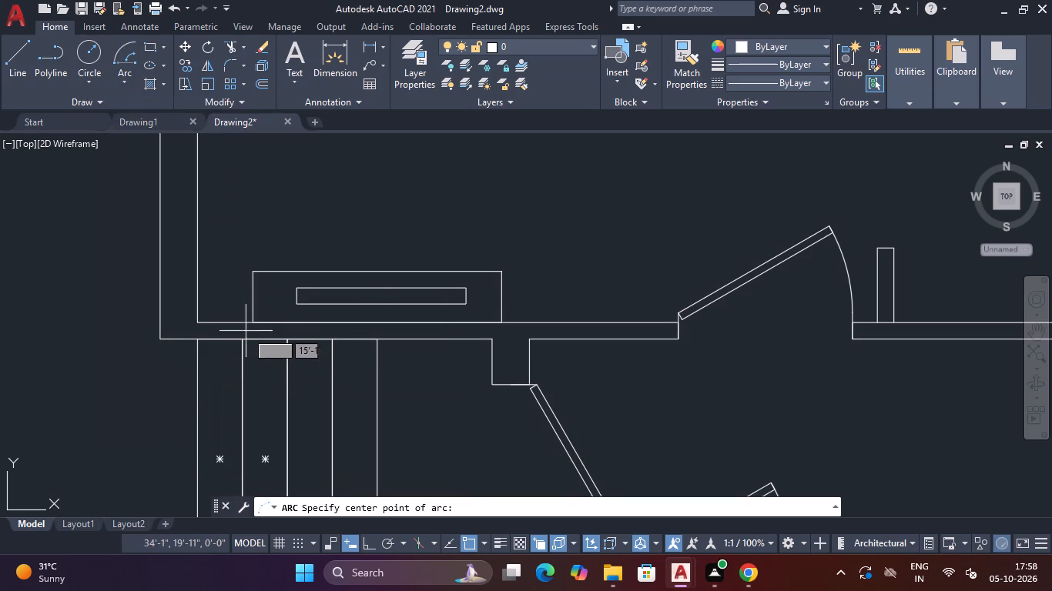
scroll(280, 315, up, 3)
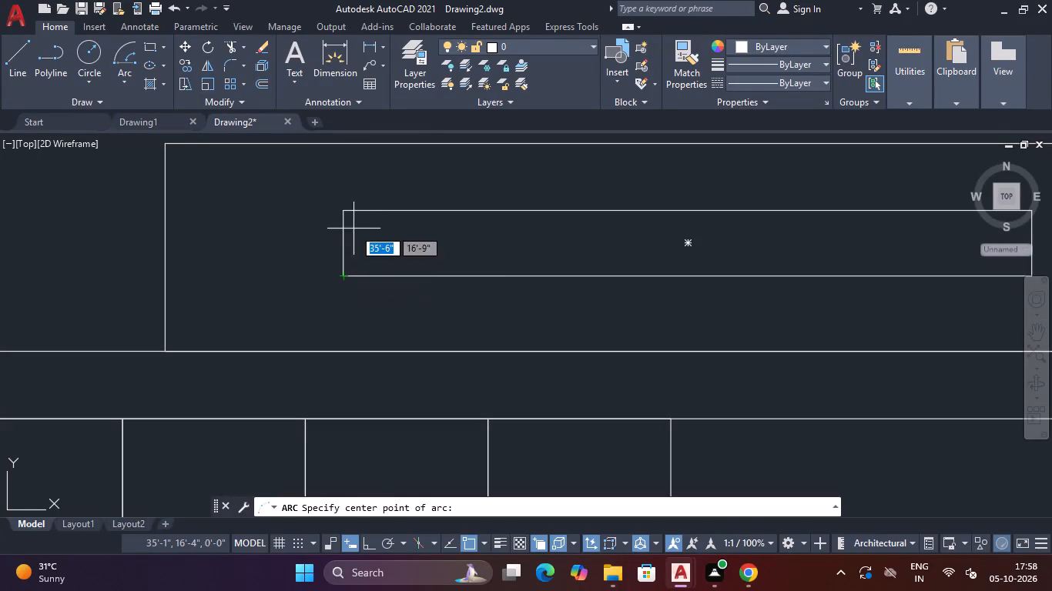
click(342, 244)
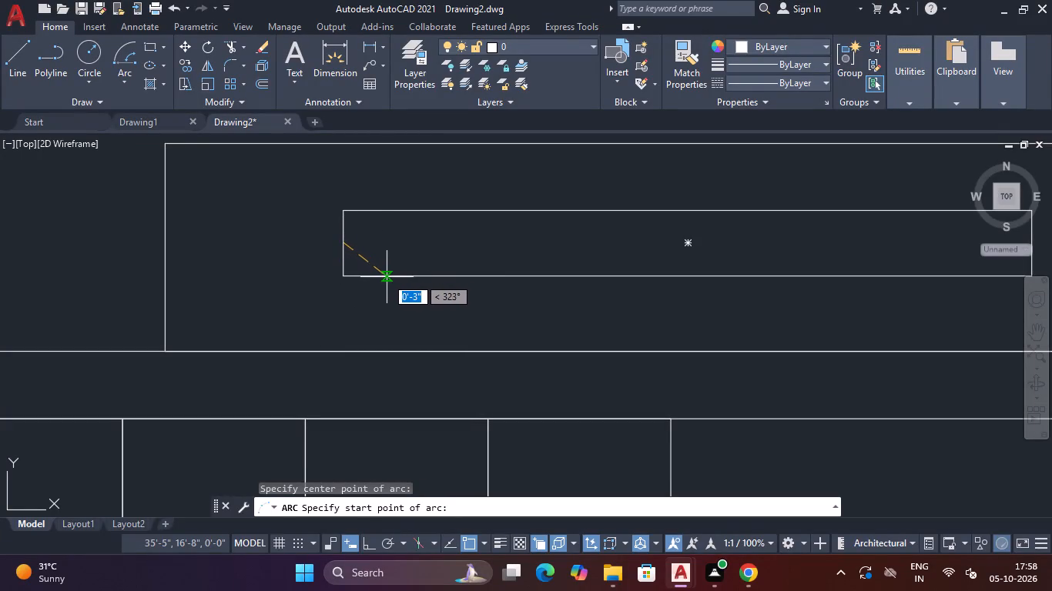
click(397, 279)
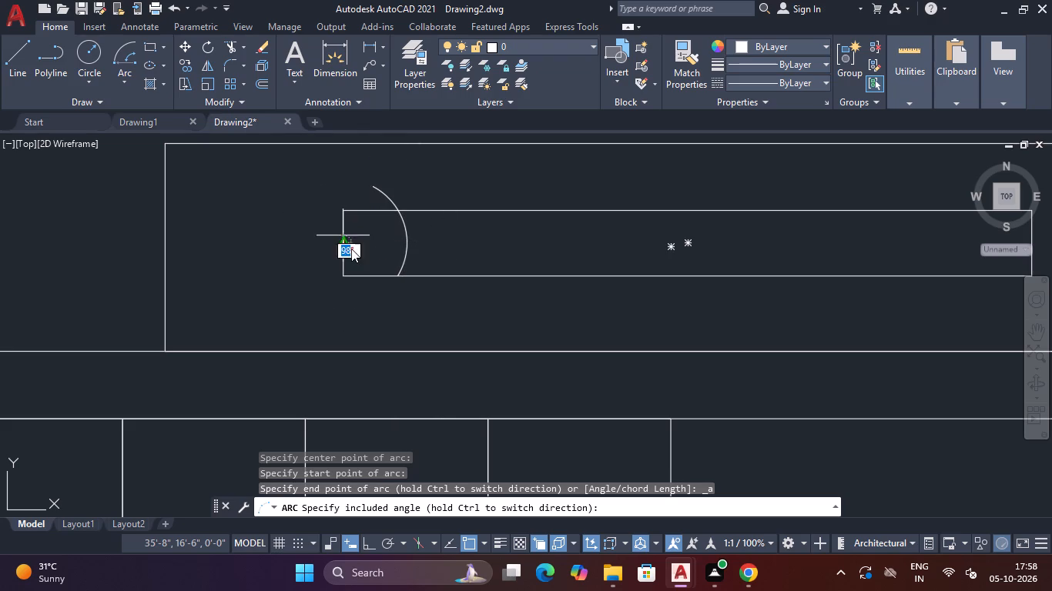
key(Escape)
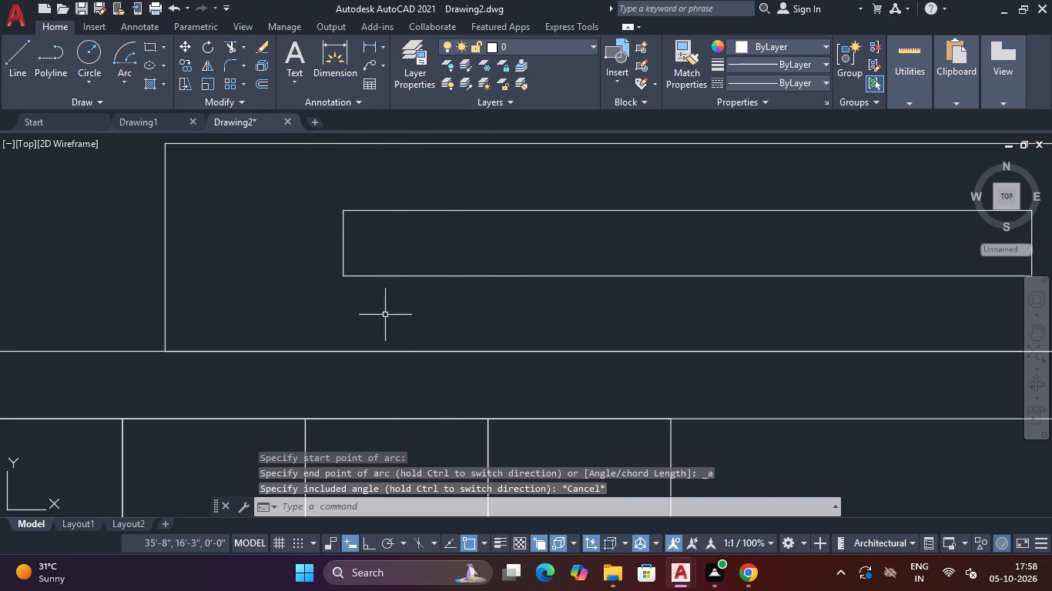
Draw a Start, Center, End arc of about 2" radius around the narrow rectangle's southwest corner, from its west side's midpoint to its south side.
click(123, 79)
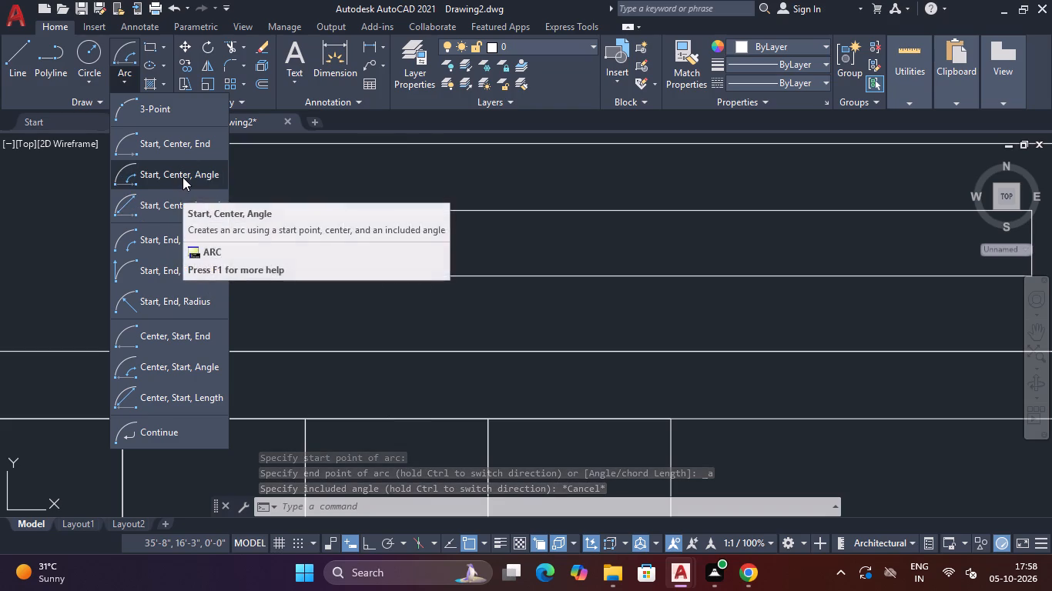
click(187, 154)
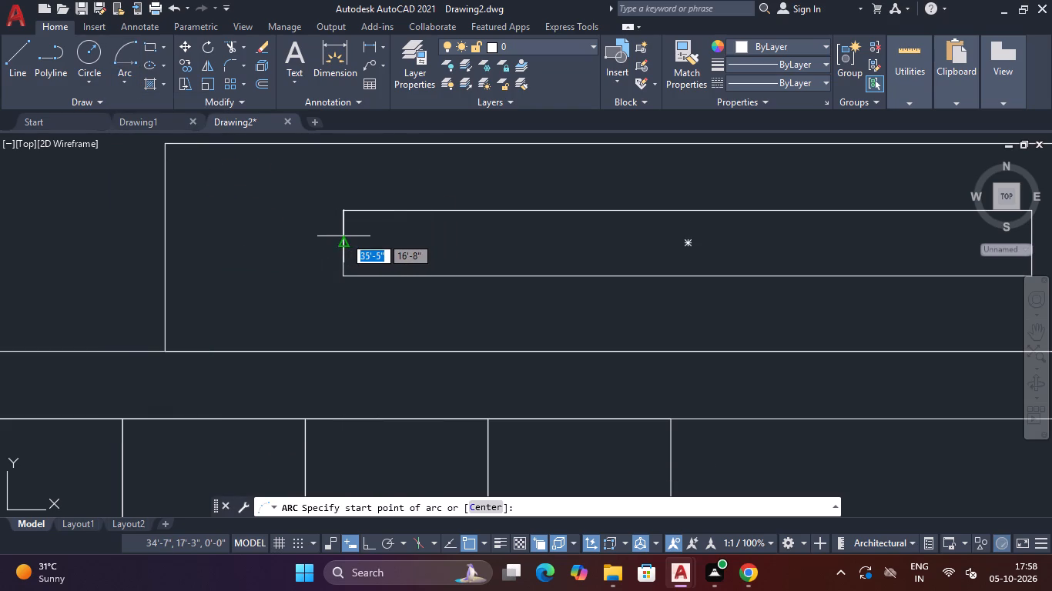
click(343, 239)
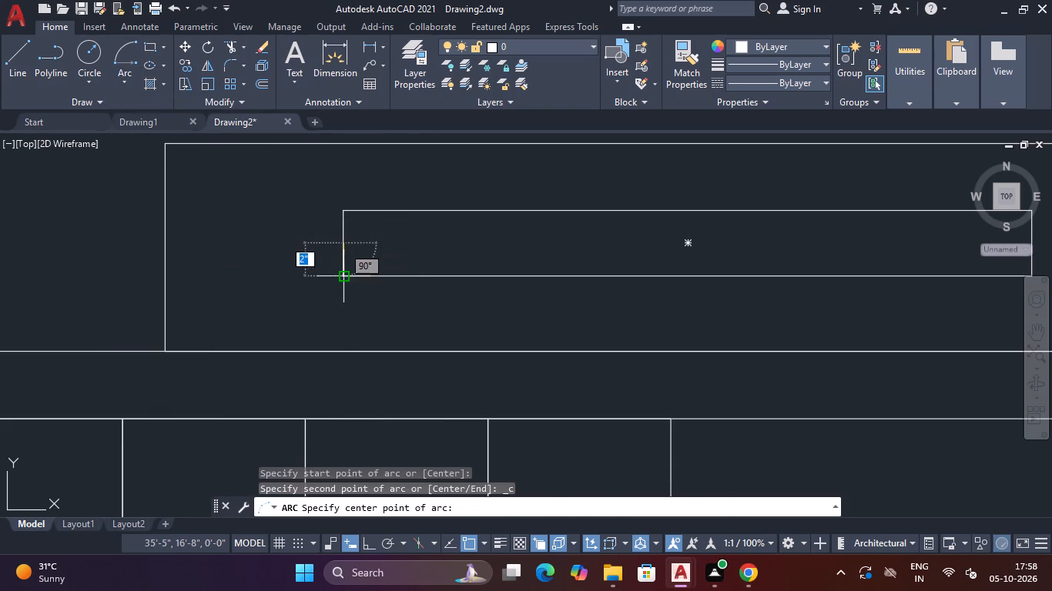
click(343, 275)
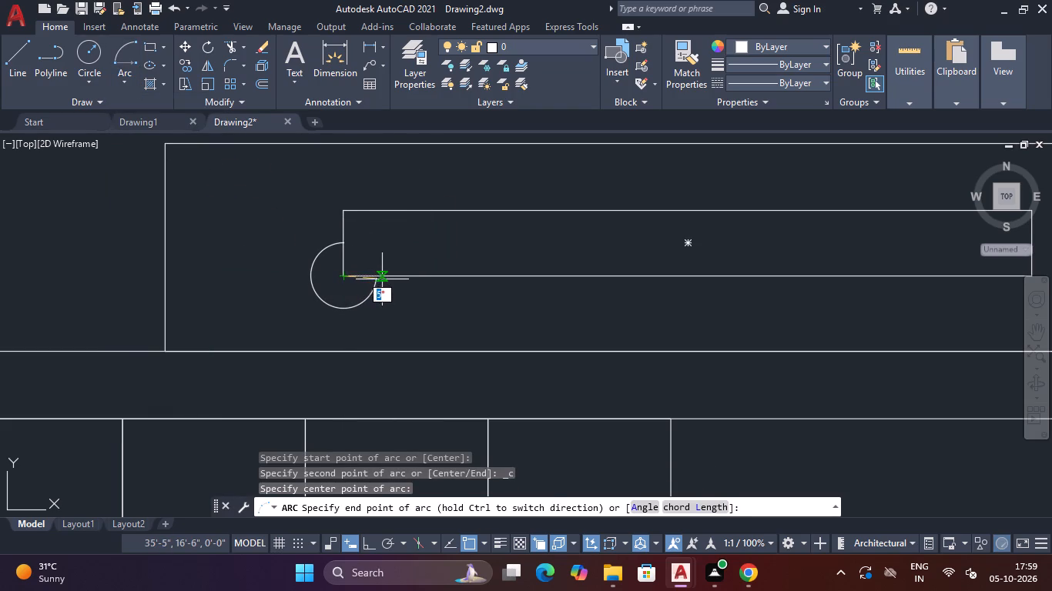
click(382, 279)
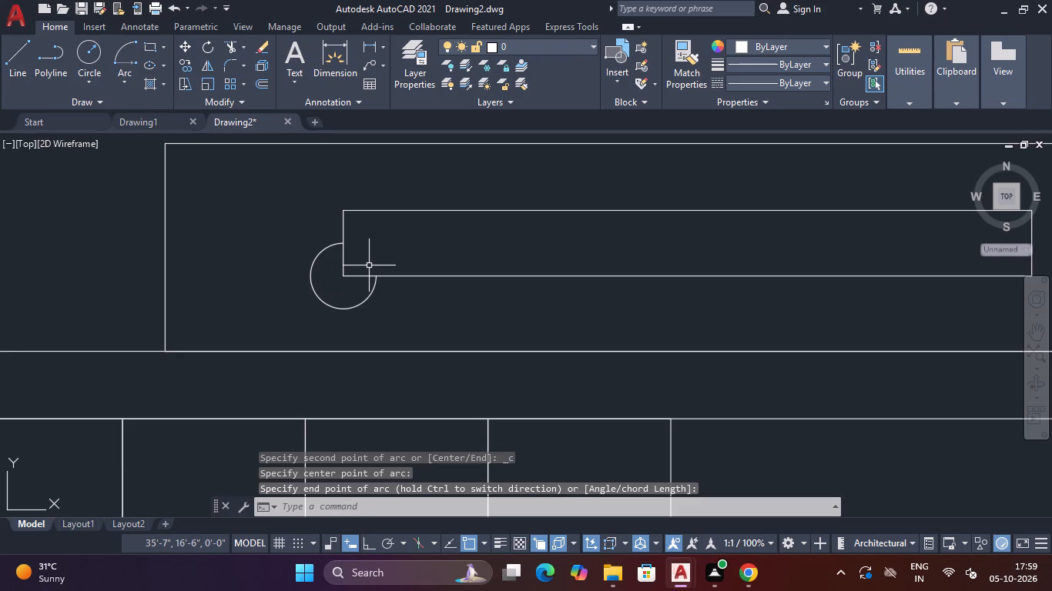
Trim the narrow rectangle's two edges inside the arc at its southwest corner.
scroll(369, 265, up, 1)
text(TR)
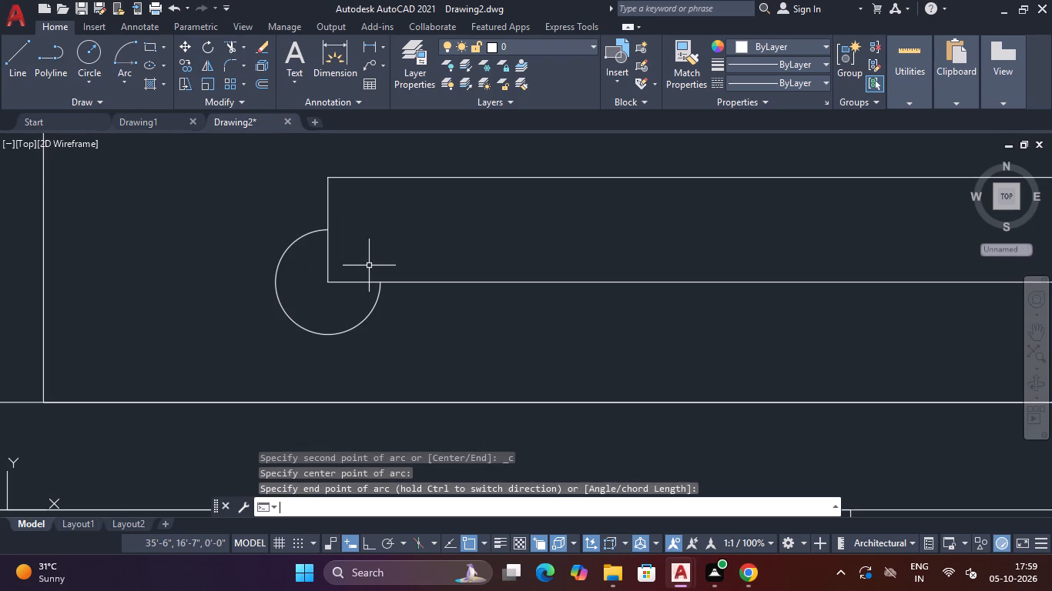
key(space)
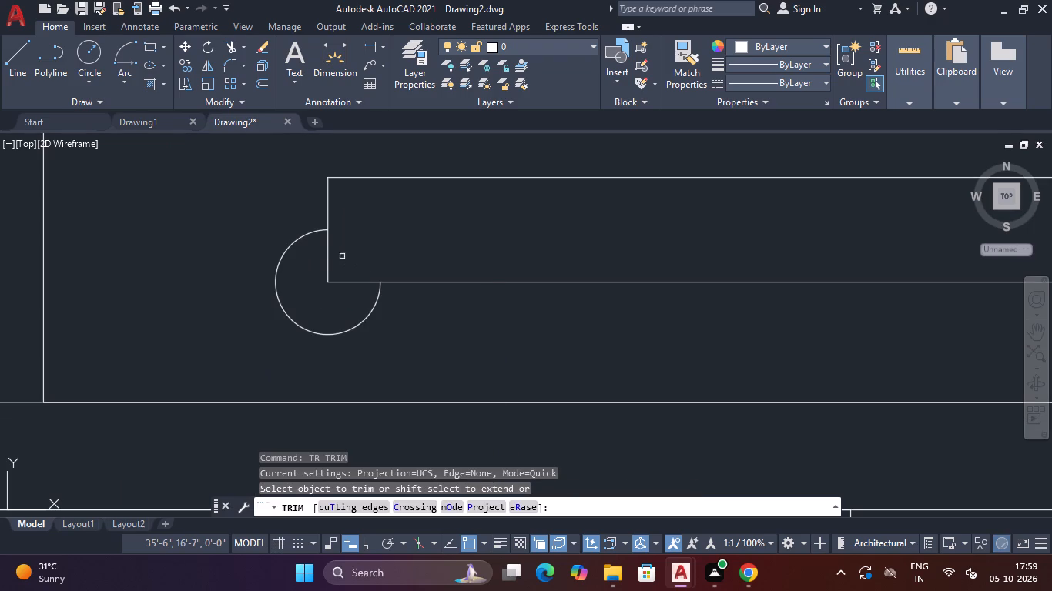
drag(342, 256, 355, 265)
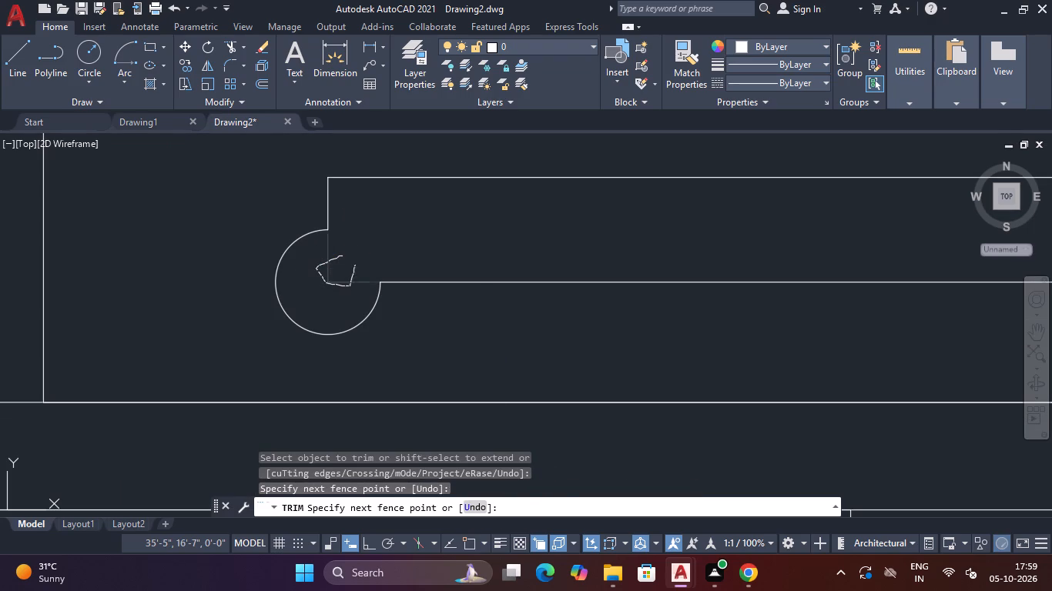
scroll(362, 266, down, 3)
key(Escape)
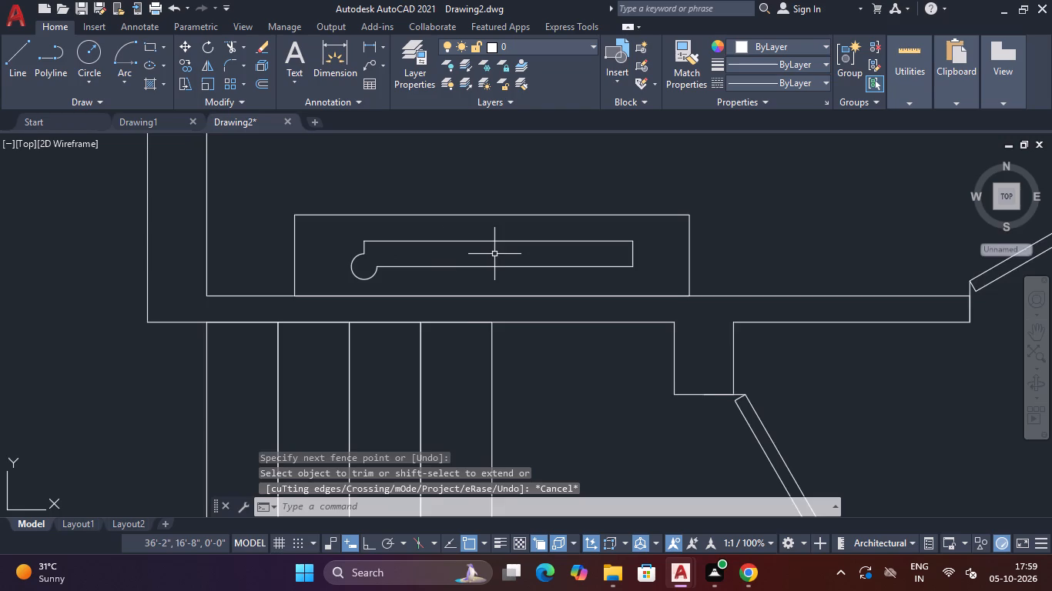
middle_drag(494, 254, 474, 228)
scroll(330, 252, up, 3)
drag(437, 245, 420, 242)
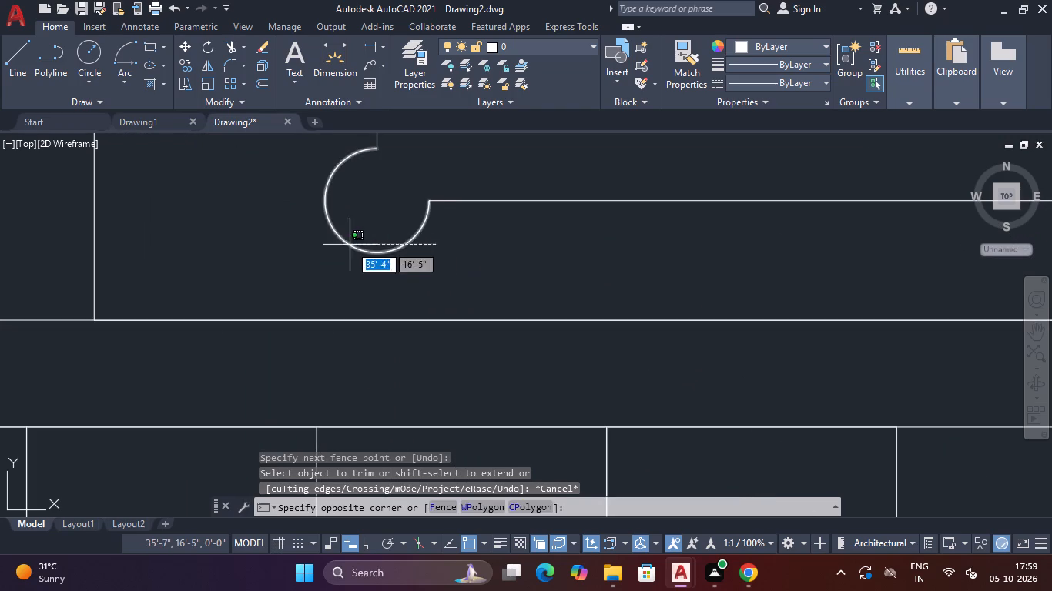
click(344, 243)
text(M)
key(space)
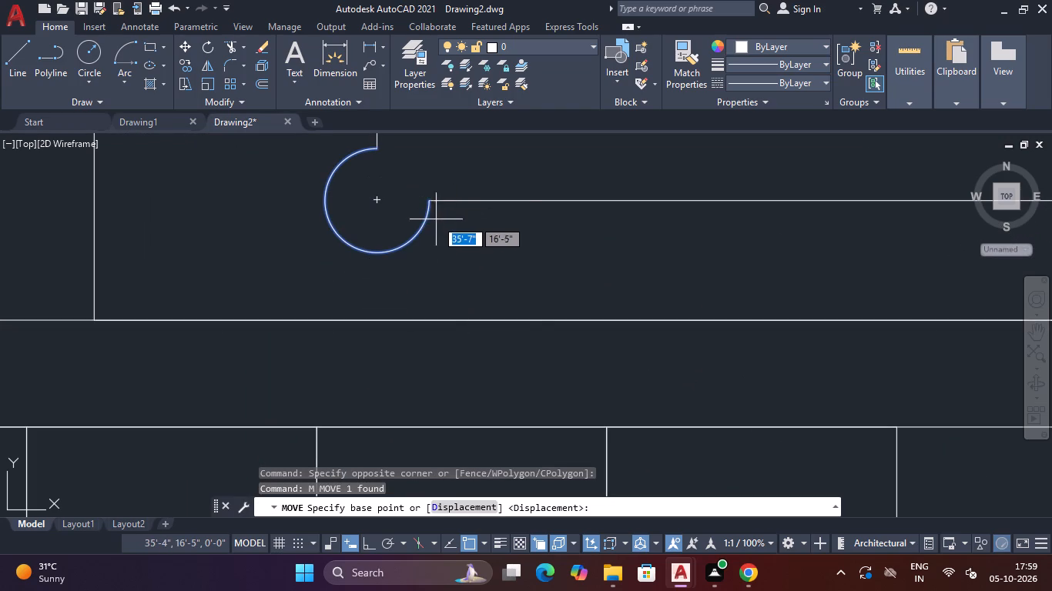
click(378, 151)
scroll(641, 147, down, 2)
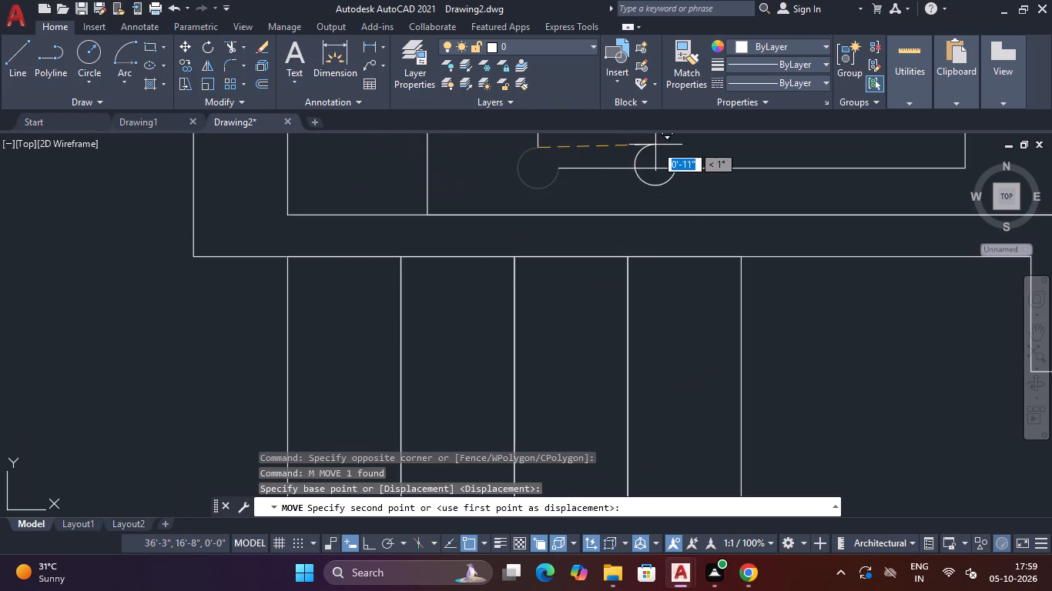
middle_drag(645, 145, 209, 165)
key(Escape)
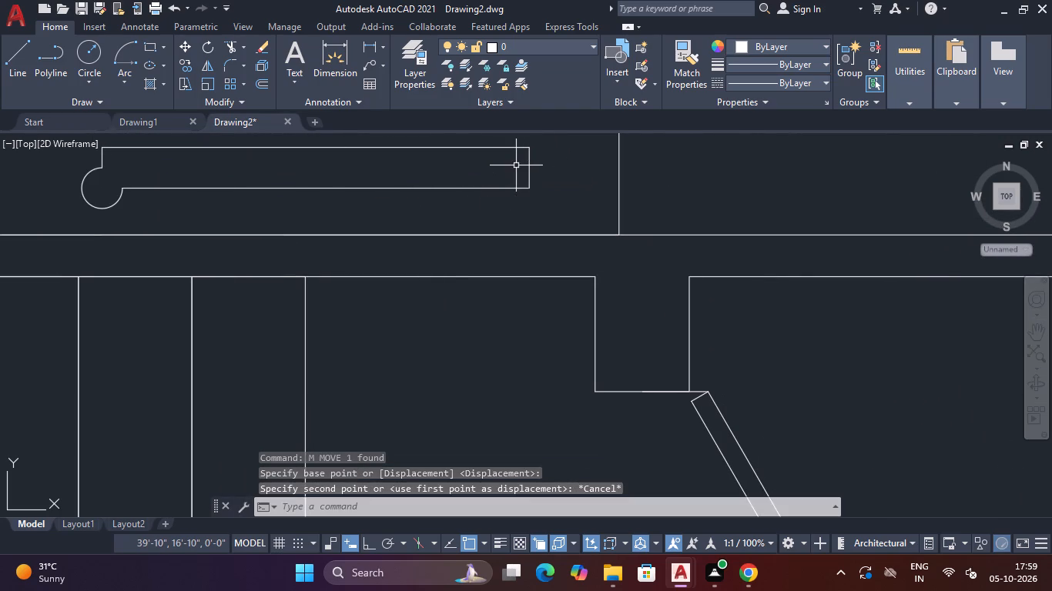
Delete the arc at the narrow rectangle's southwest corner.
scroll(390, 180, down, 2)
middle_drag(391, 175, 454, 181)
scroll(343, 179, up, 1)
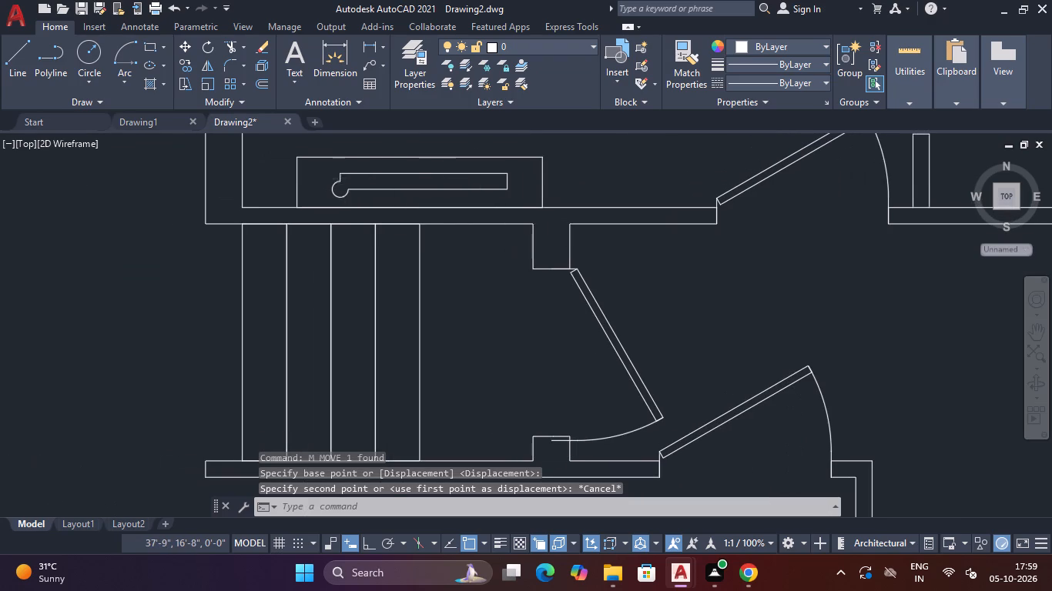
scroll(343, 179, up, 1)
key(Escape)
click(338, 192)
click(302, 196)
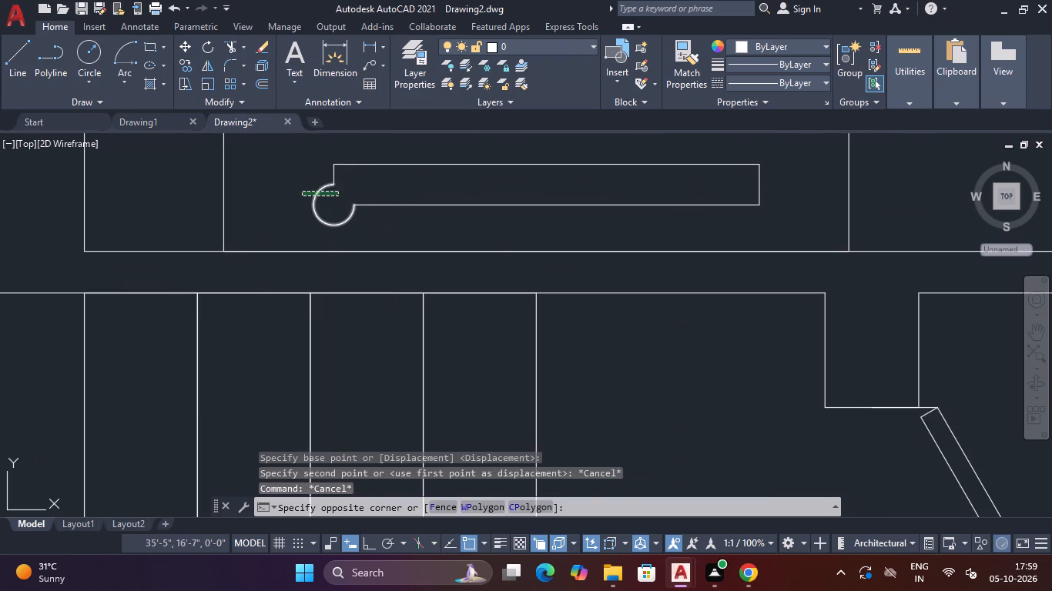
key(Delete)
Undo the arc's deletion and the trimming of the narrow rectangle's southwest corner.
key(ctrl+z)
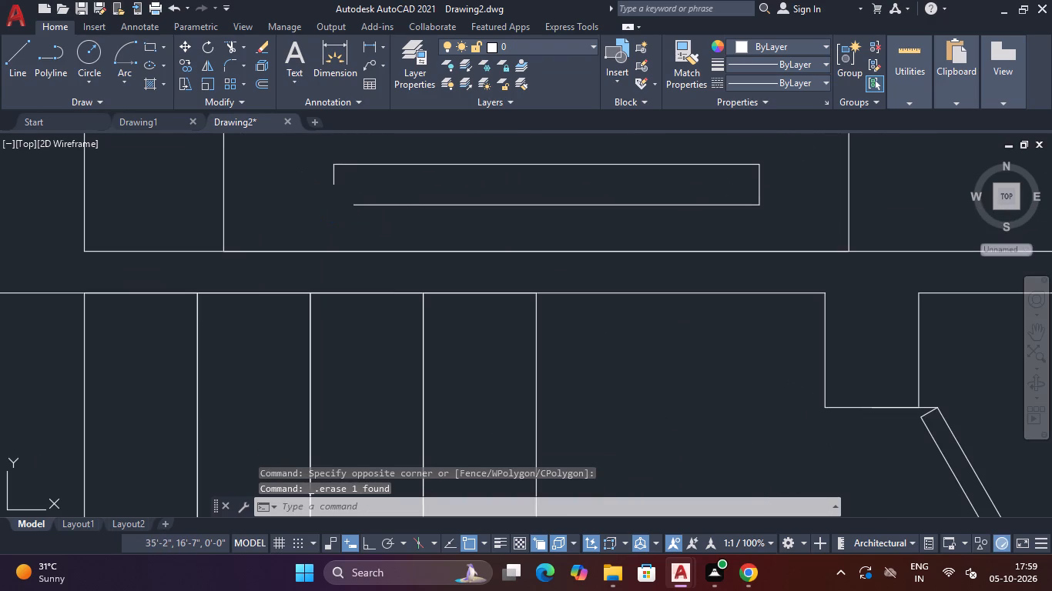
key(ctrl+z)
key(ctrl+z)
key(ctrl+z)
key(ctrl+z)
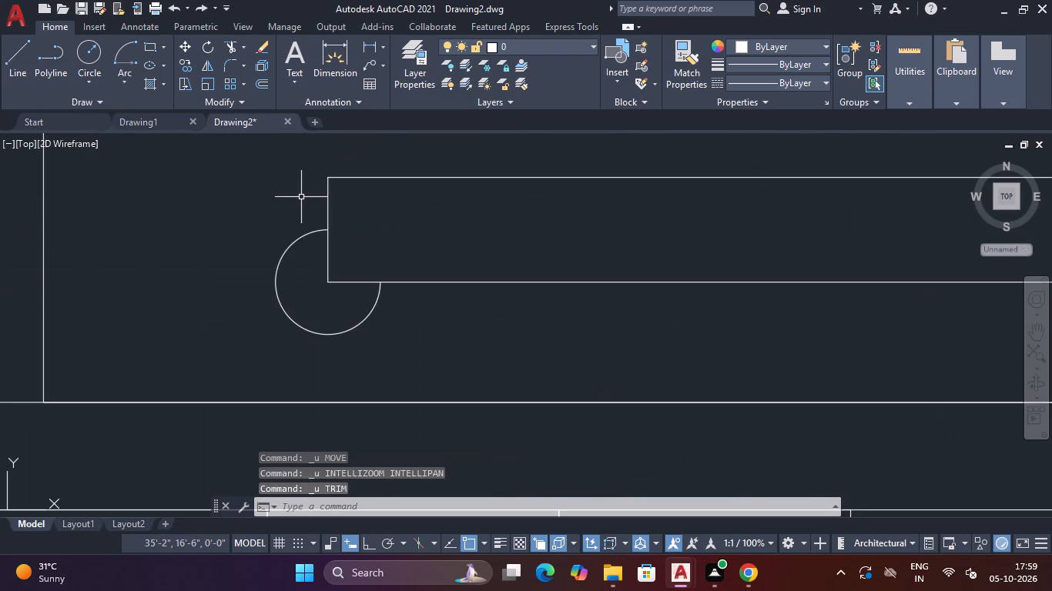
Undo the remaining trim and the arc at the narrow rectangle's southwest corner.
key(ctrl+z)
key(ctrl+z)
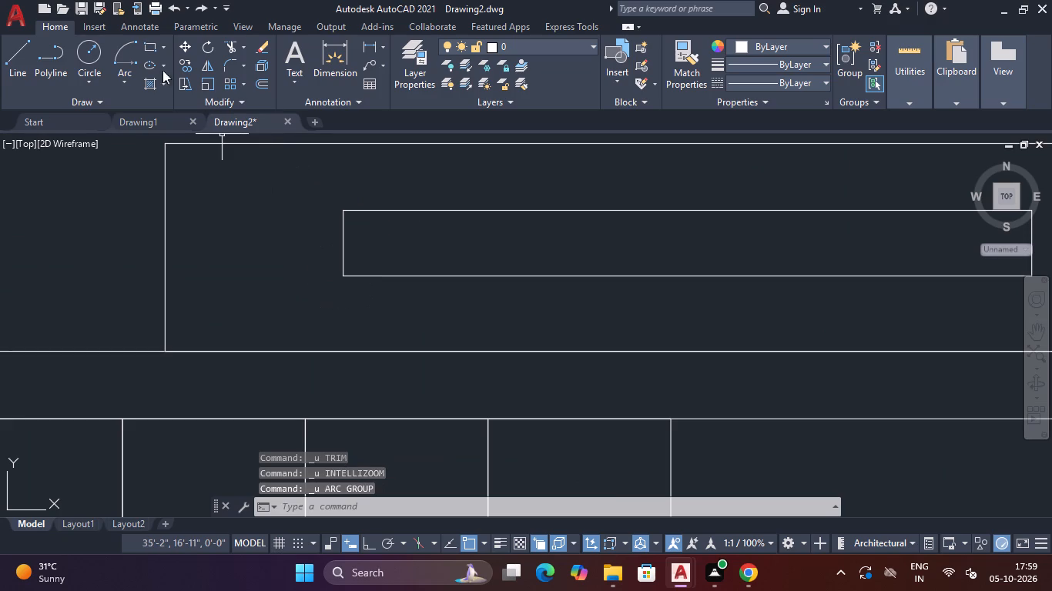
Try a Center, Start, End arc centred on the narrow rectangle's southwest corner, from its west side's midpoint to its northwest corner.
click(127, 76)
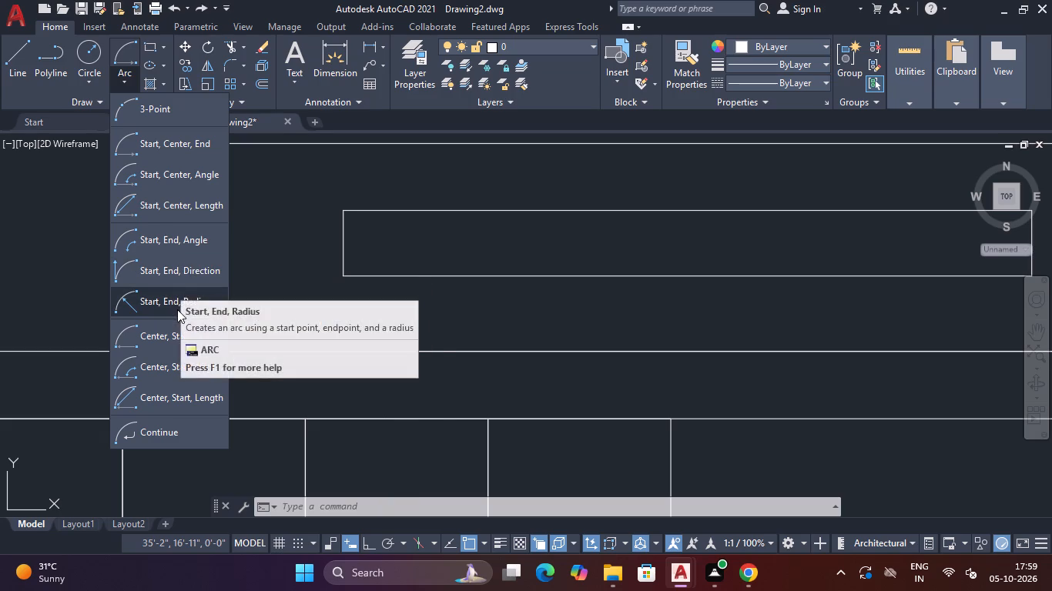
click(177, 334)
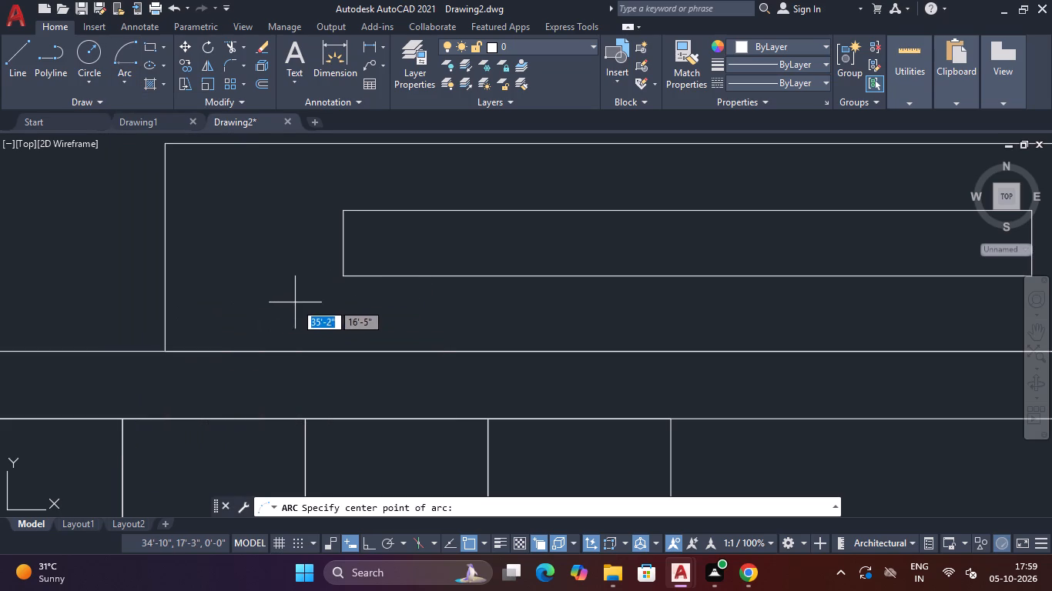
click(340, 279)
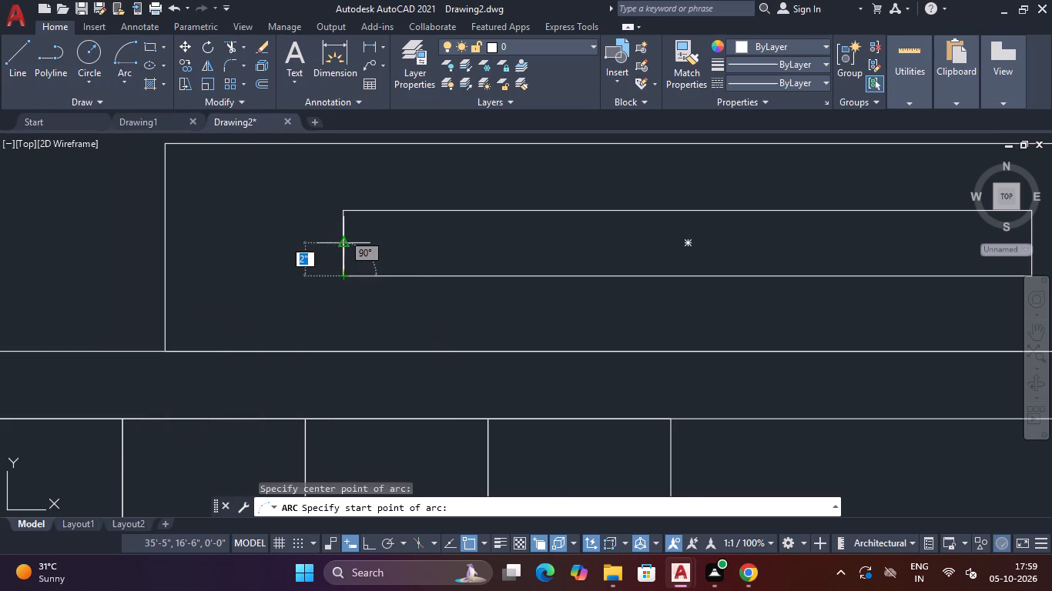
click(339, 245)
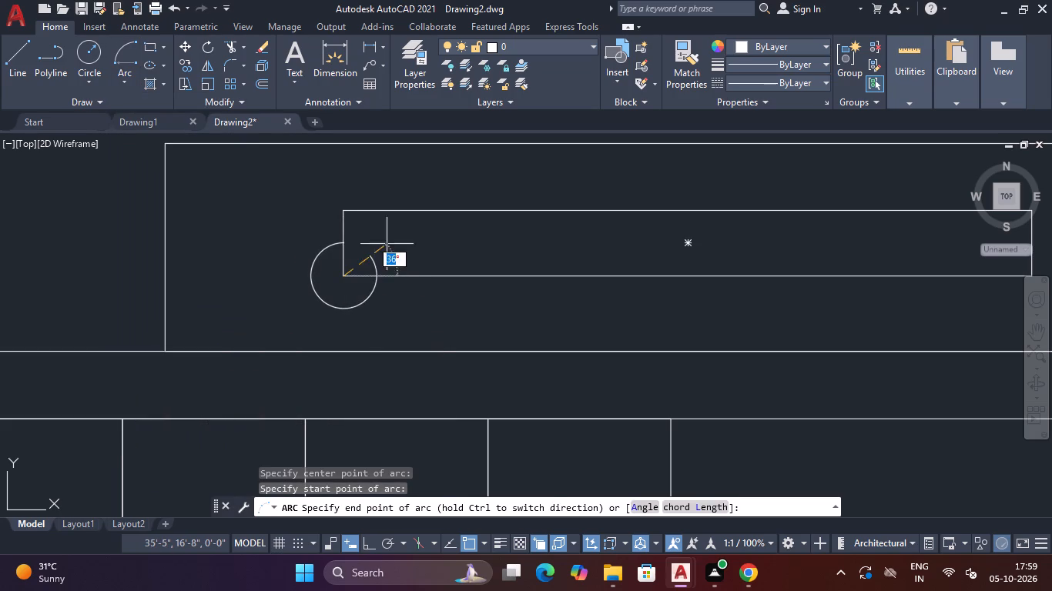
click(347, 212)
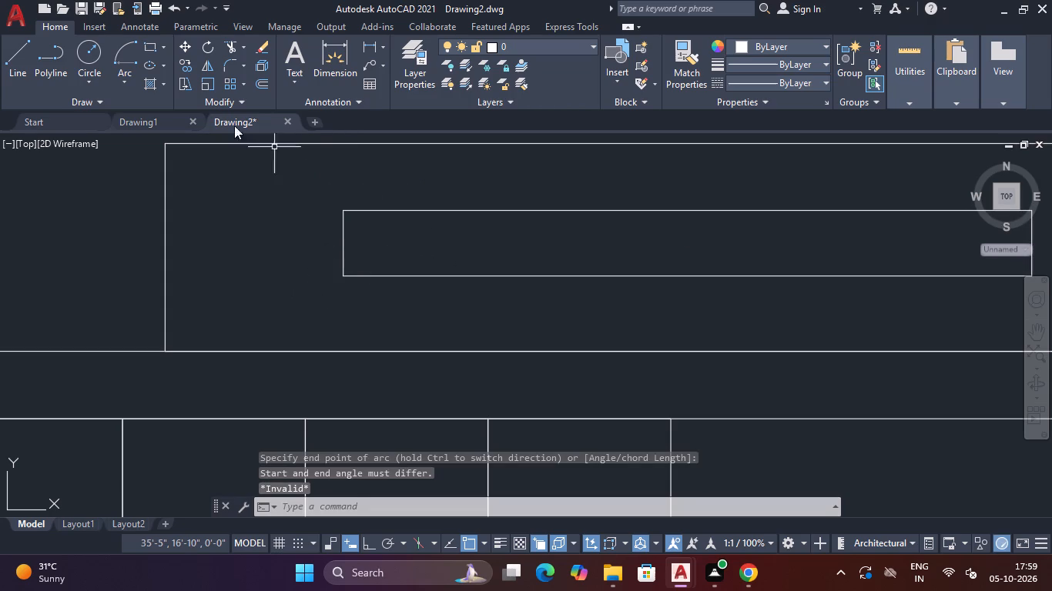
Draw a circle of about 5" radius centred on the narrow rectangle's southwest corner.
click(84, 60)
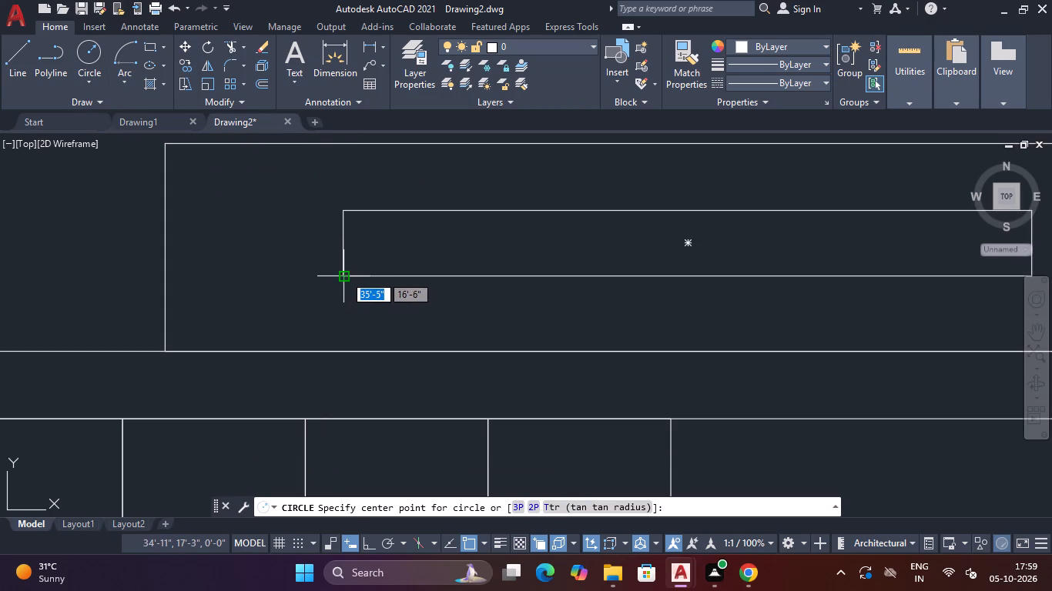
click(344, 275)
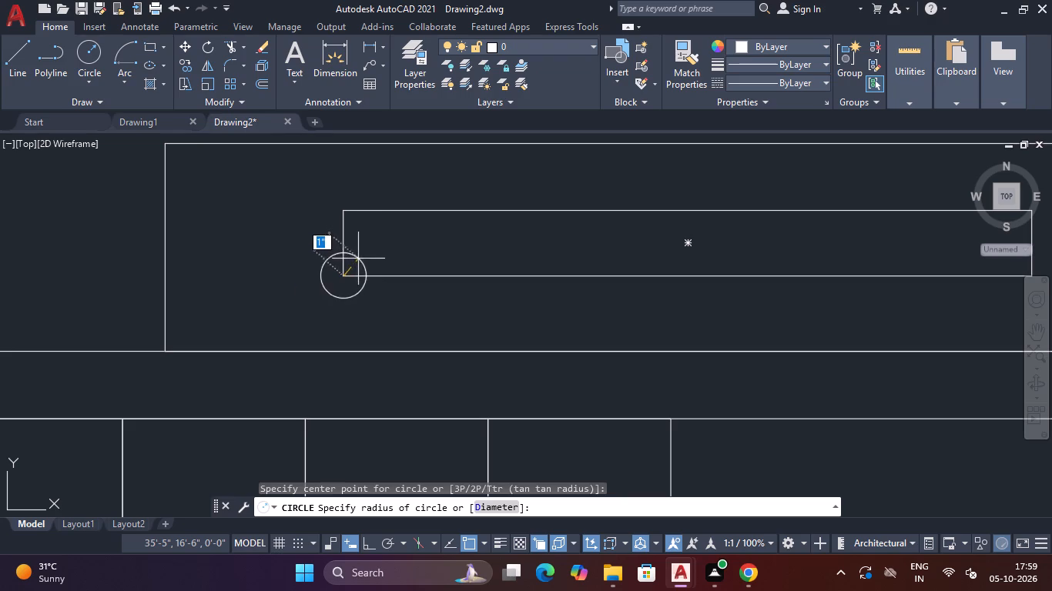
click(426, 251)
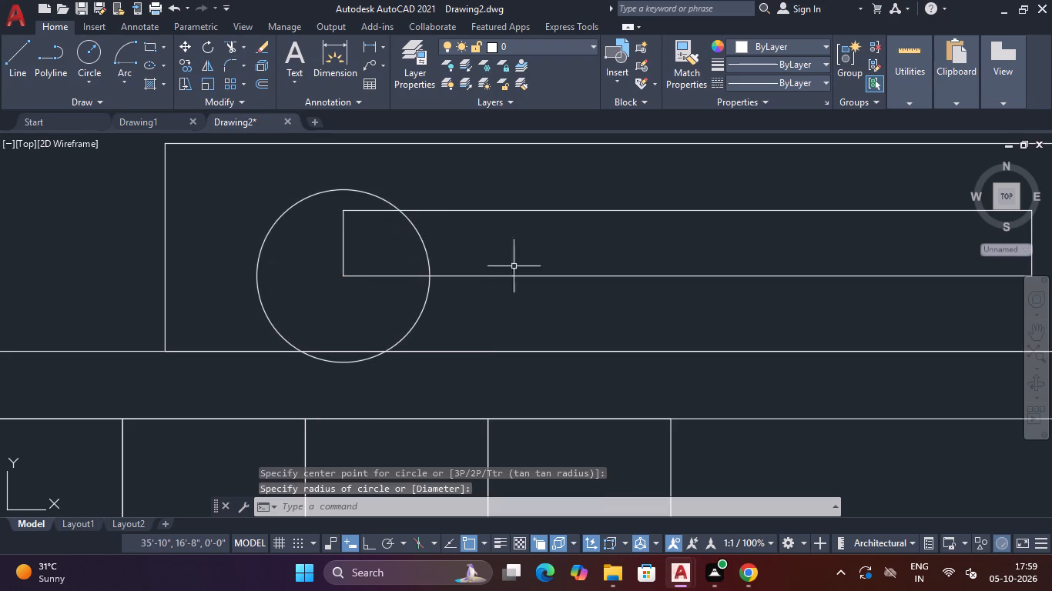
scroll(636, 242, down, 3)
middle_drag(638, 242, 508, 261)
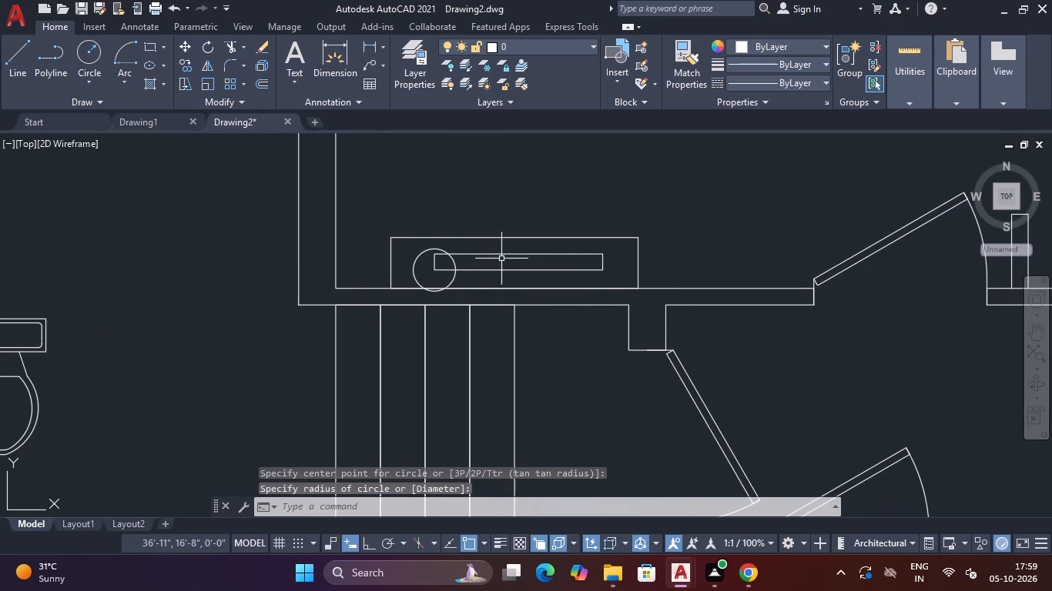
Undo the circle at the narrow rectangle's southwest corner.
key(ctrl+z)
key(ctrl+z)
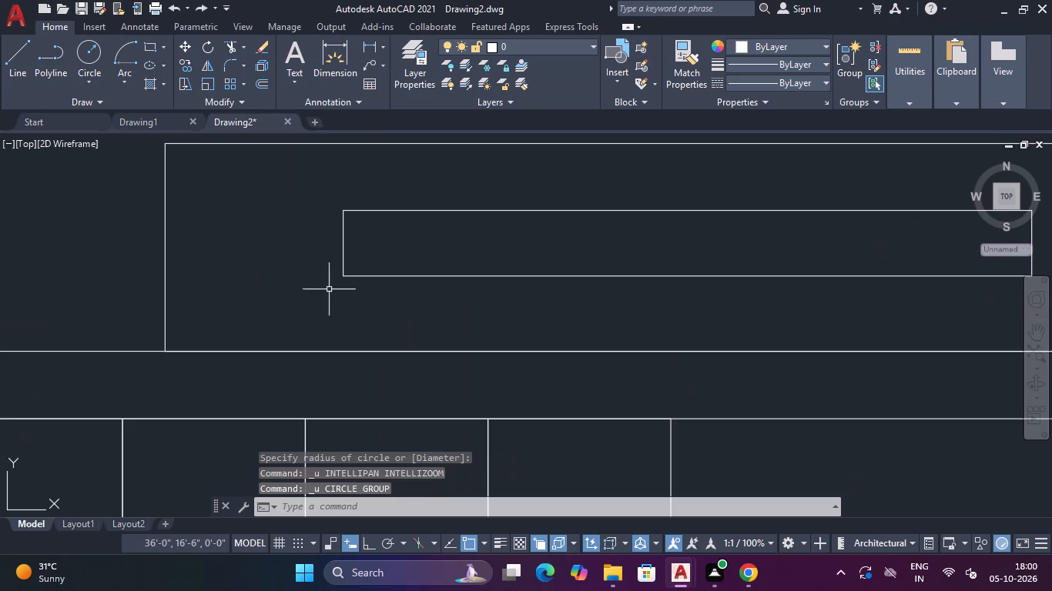
Draw a tilted ellipse centred on the narrow rectangle's west side midpoint, with half-axes of about 4" to the south edge and 2".
scroll(340, 267, down, 1)
scroll(348, 259, up, 1)
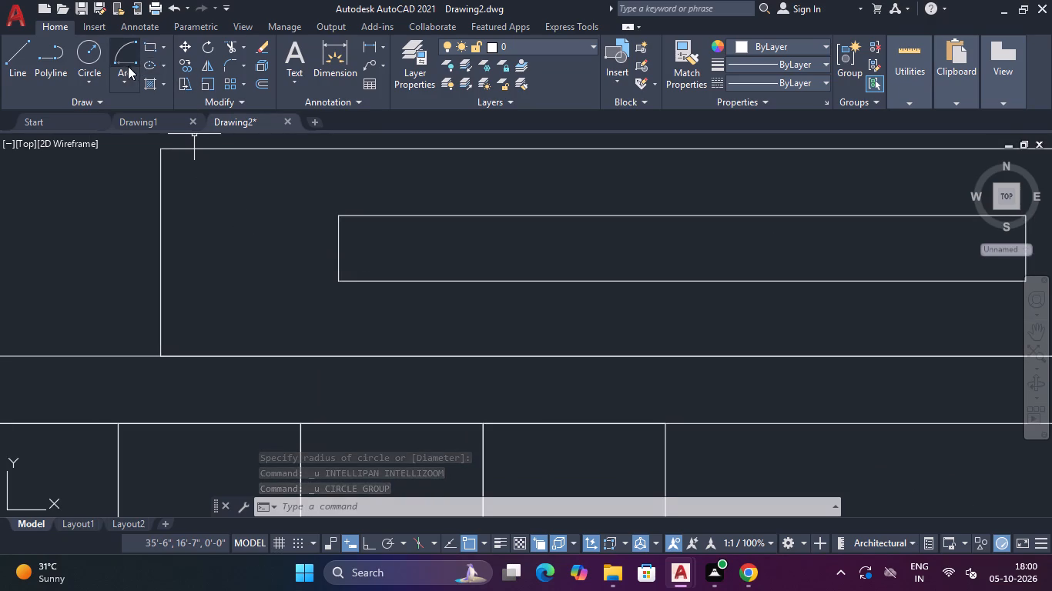
click(151, 66)
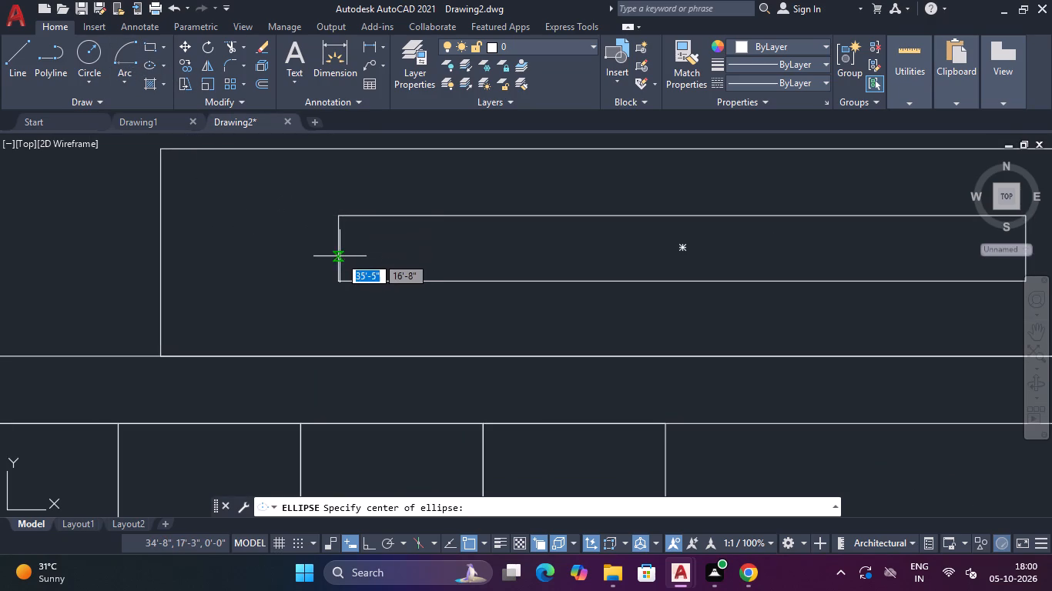
click(337, 249)
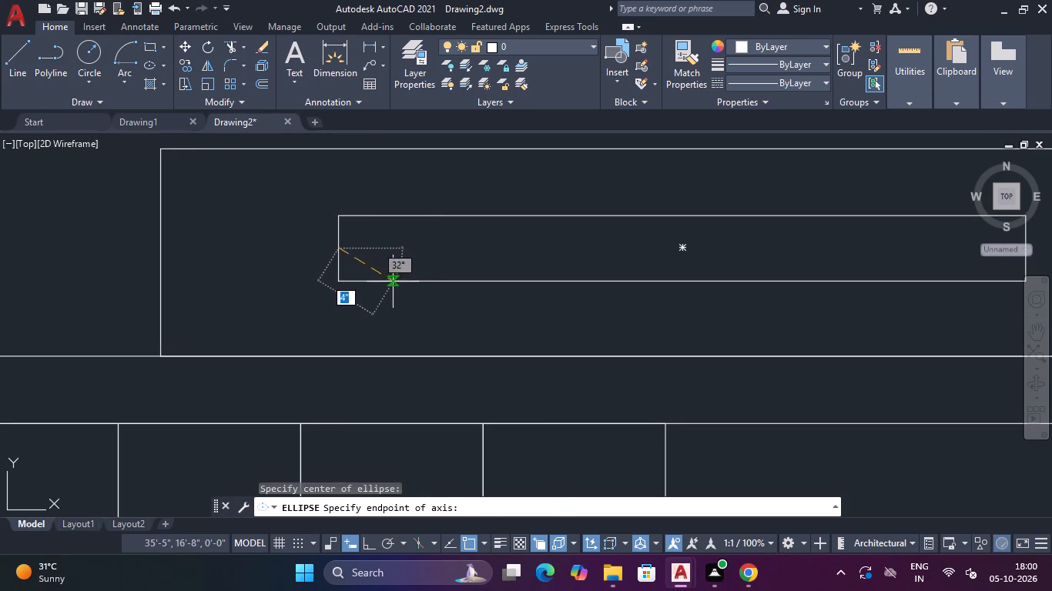
click(398, 283)
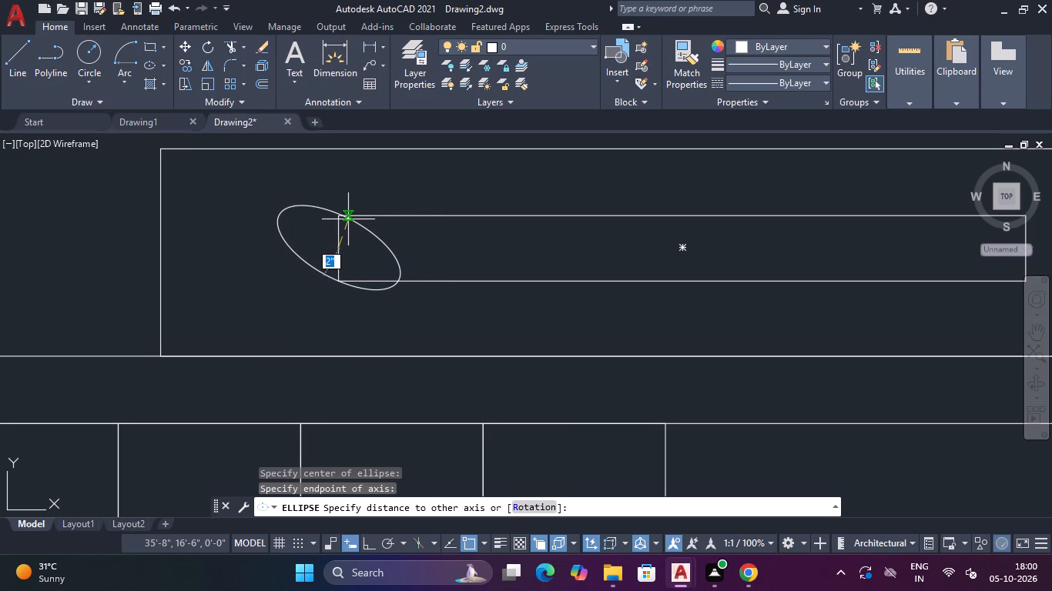
click(348, 219)
Trim the narrow rectangle's west side, the ellipse outside its east curve, and the leftover edge stubs to form a curved west end.
scroll(678, 231, down, 1)
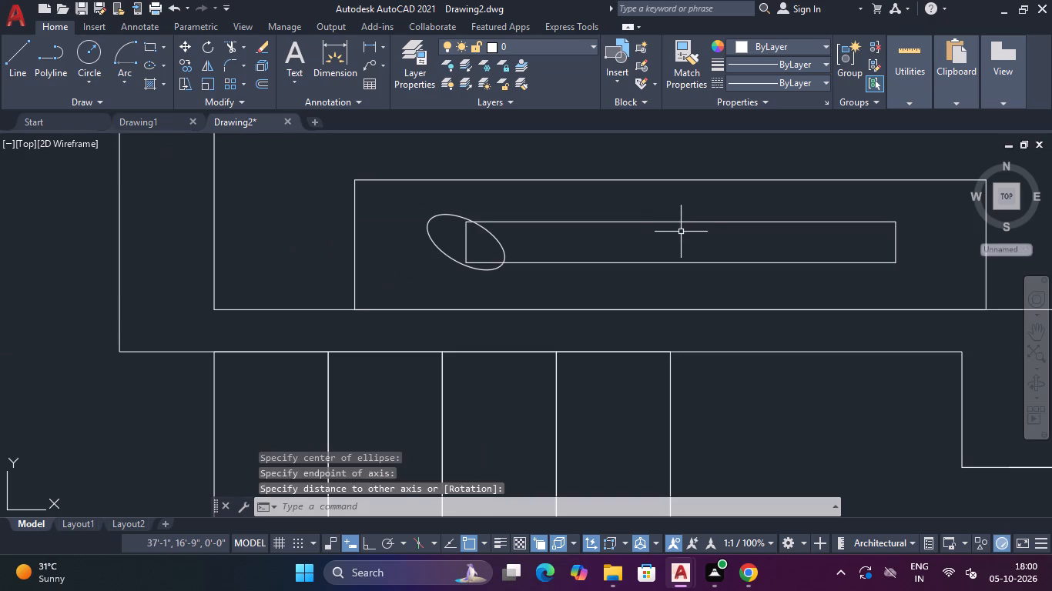
middle_drag(682, 233, 524, 239)
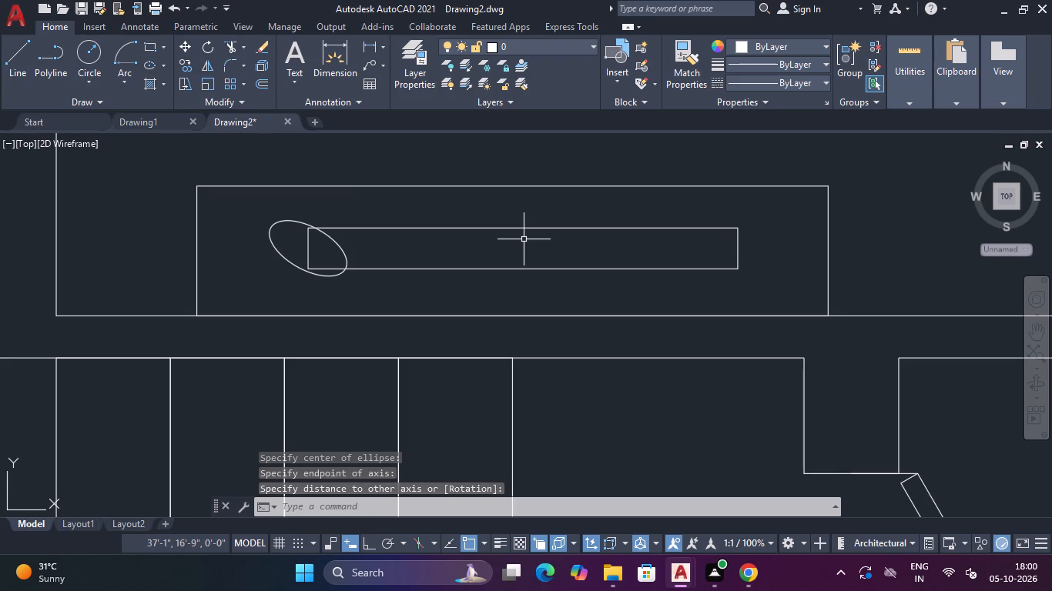
text(TR)
key(space)
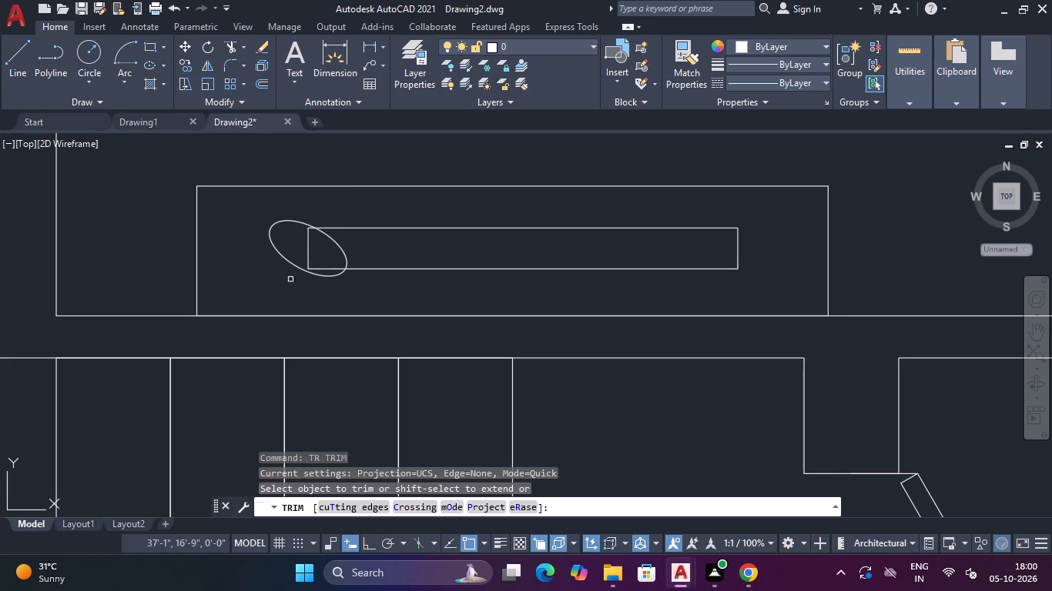
scroll(304, 259, up, 2)
drag(330, 244, 277, 234)
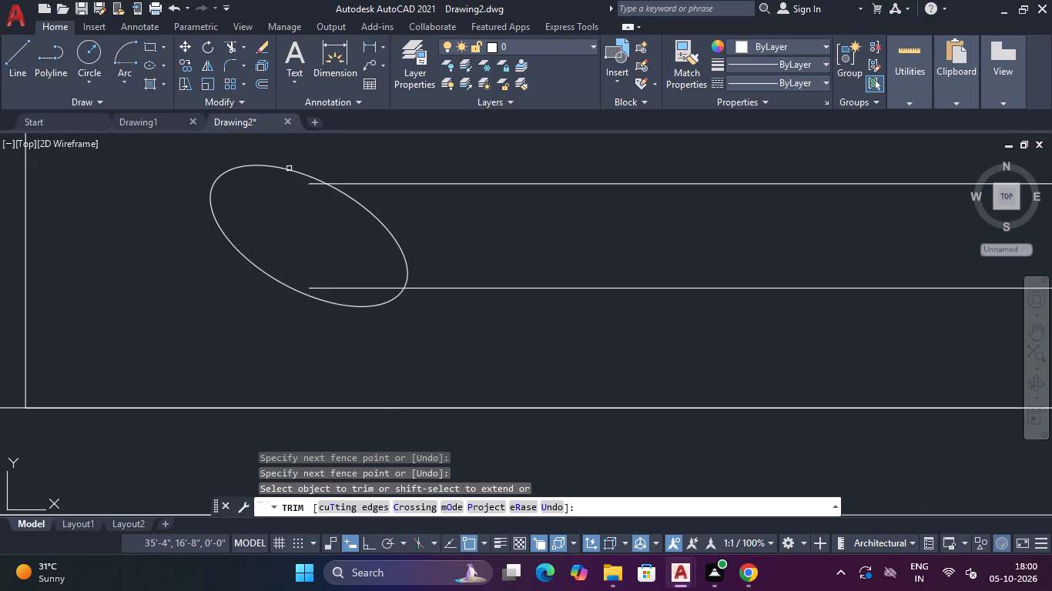
drag(289, 160, 289, 193)
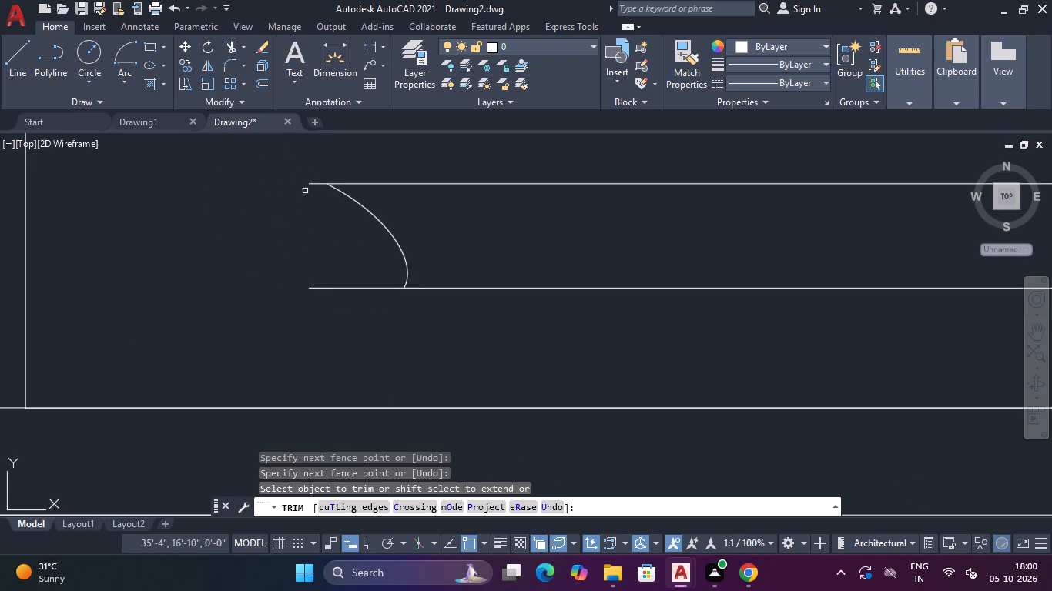
drag(309, 164, 314, 194)
drag(323, 237, 322, 316)
scroll(340, 303, down, 3)
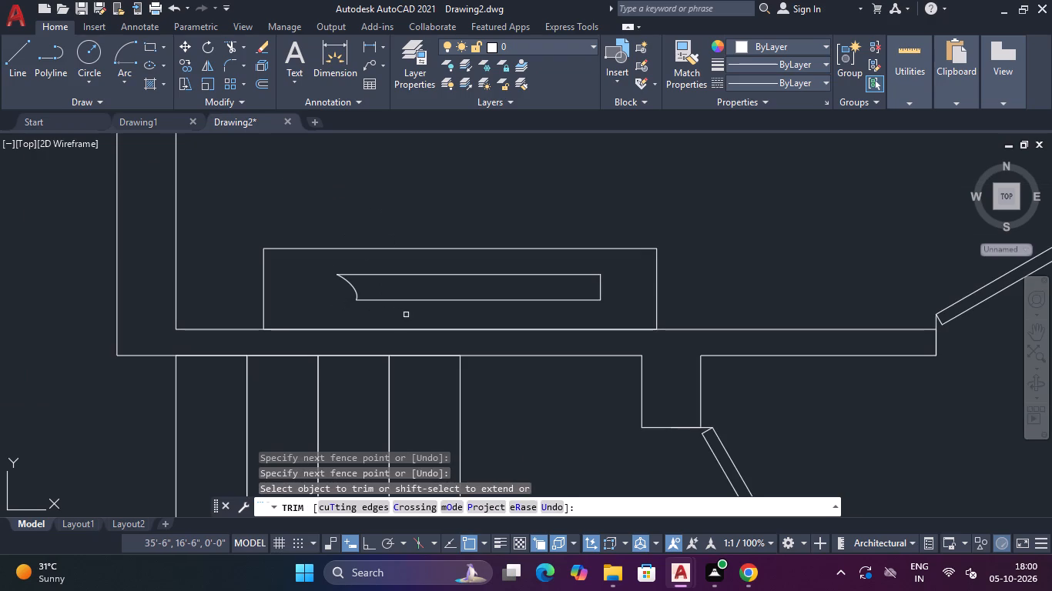
key(Escape)
key(Escape)
Copy the curved west end 3'-0" east along the narrow shape's north edge.
scroll(361, 288, up, 1)
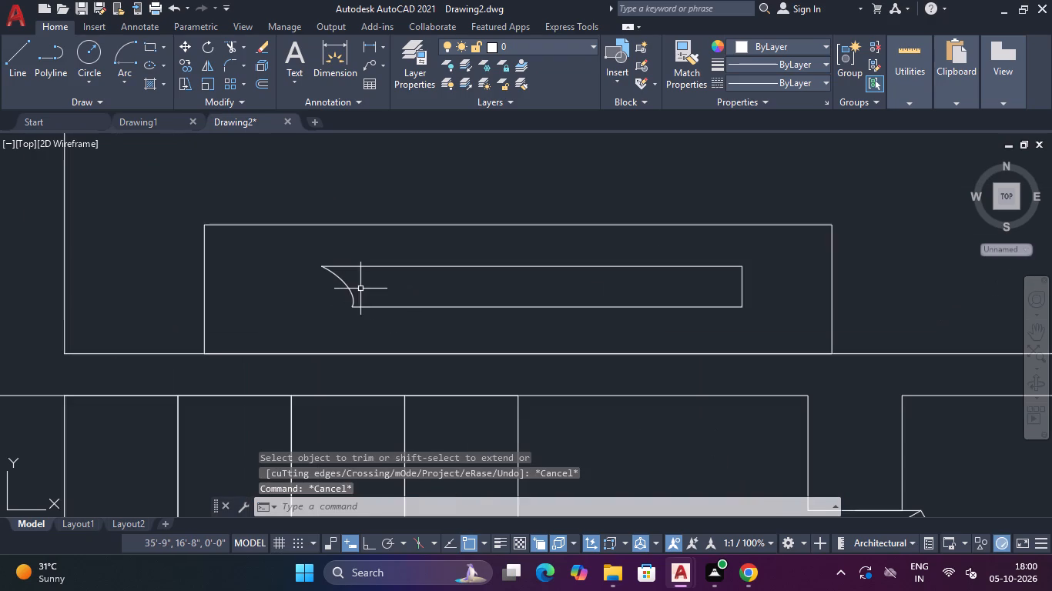
click(363, 290)
click(332, 295)
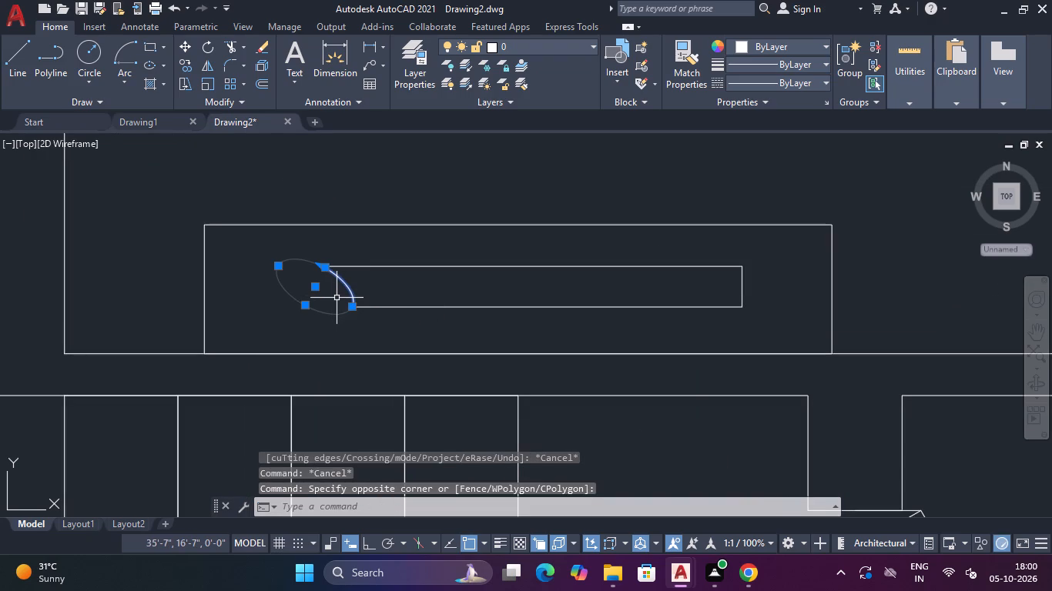
text(CO)
key(space)
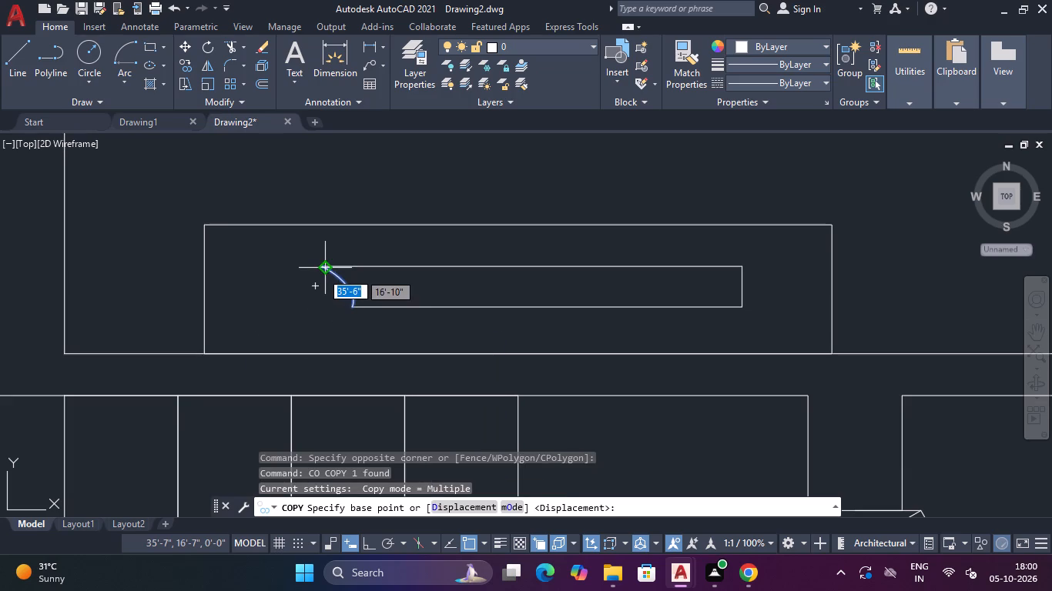
click(321, 269)
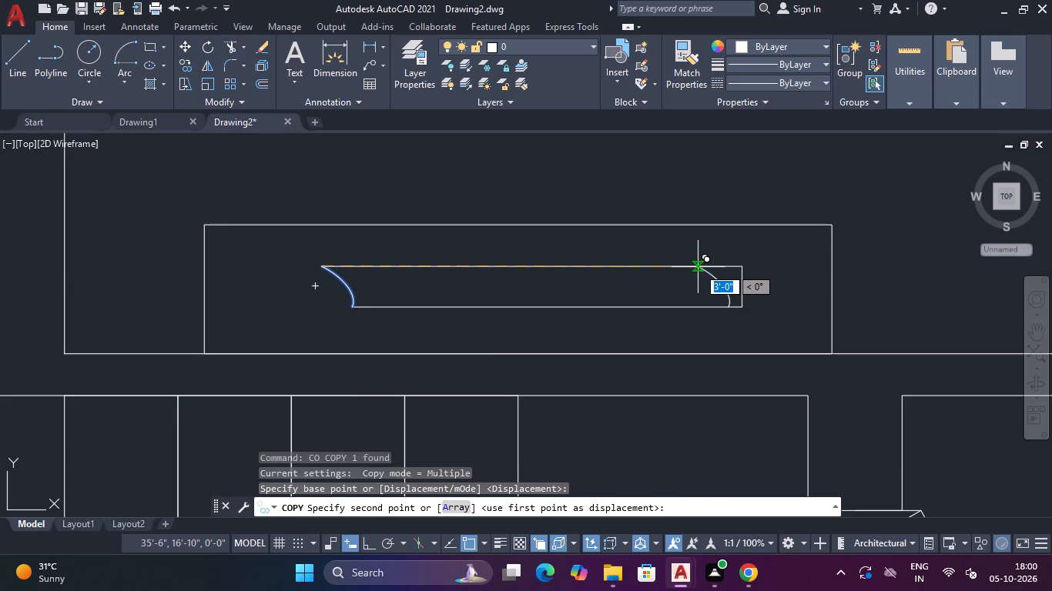
click(698, 267)
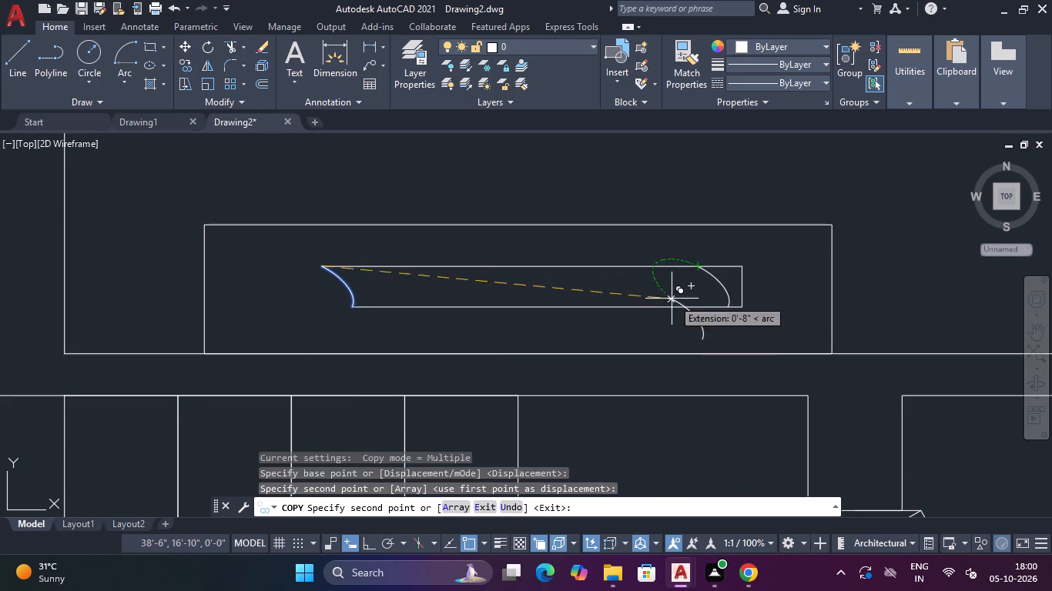
key(Escape)
Trim the narrow shape's east side and edge ends beyond the copied curve.
middle_drag(666, 278, 447, 304)
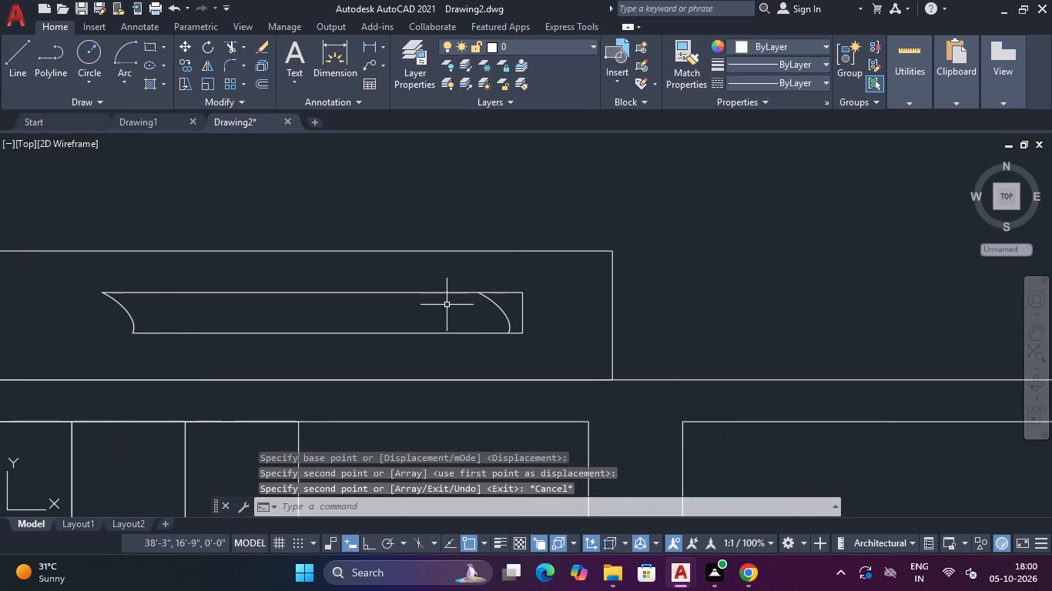
text(TR)
key(space)
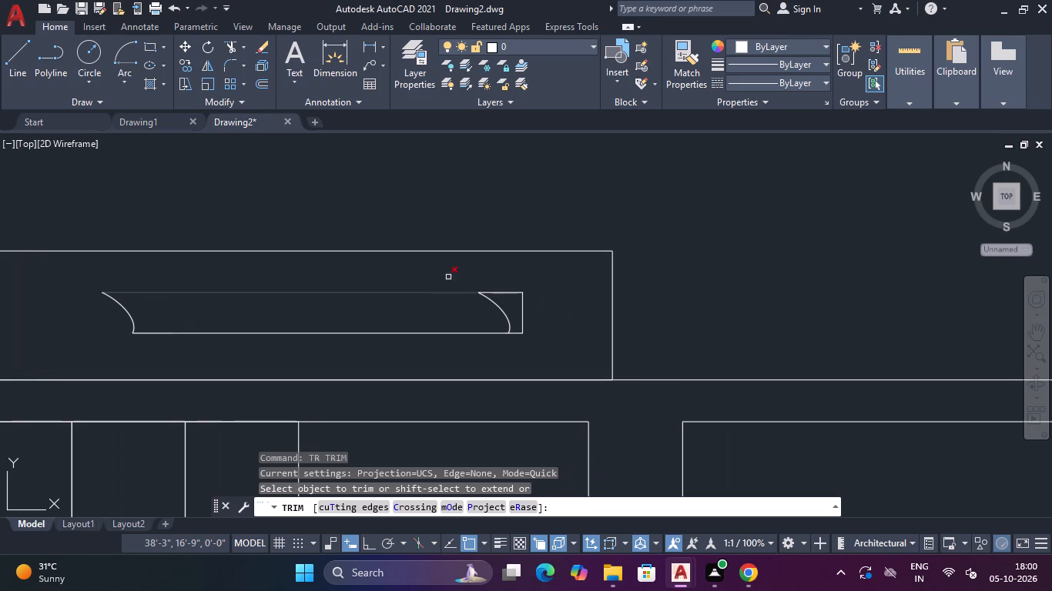
scroll(511, 292, up, 2)
drag(503, 274, 551, 338)
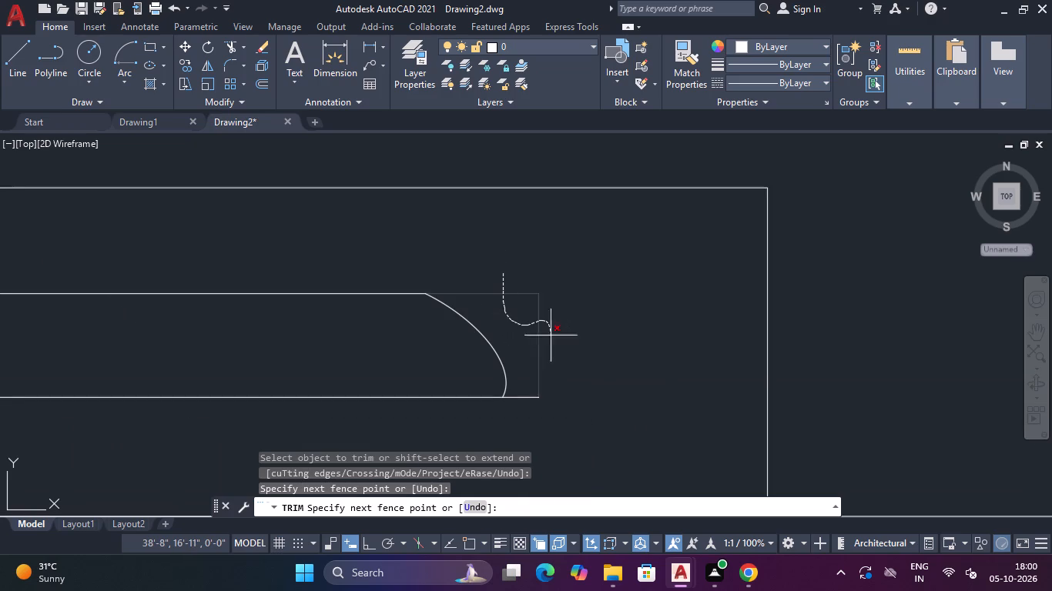
drag(551, 338, 528, 385)
scroll(528, 382, down, 4)
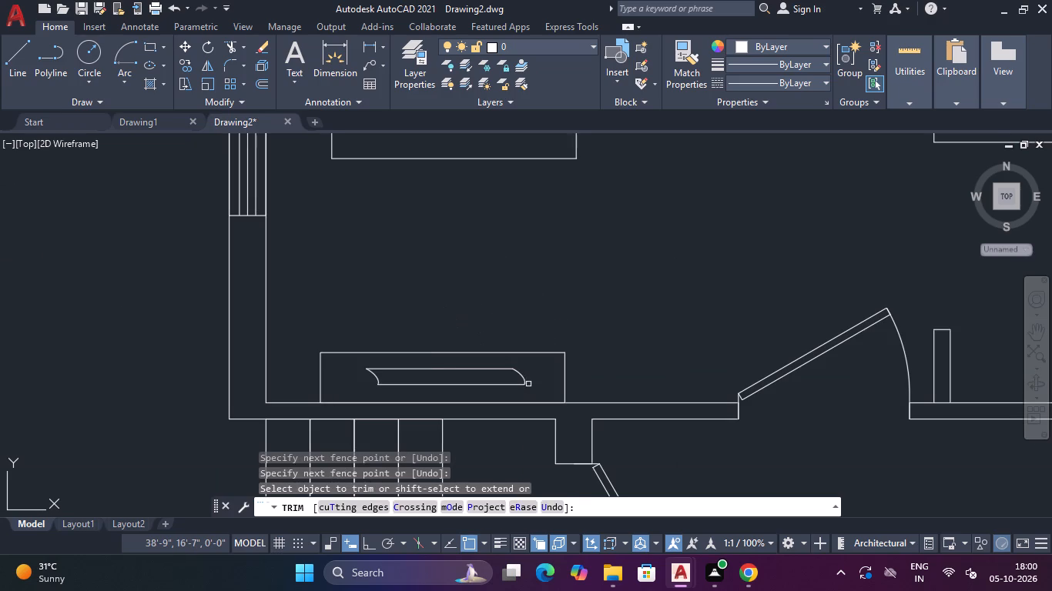
key(Escape)
Copy the narrow shape's east end curve into the open bedroom floor north of the unit.
scroll(428, 368, up, 1)
middle_drag(437, 377, 462, 313)
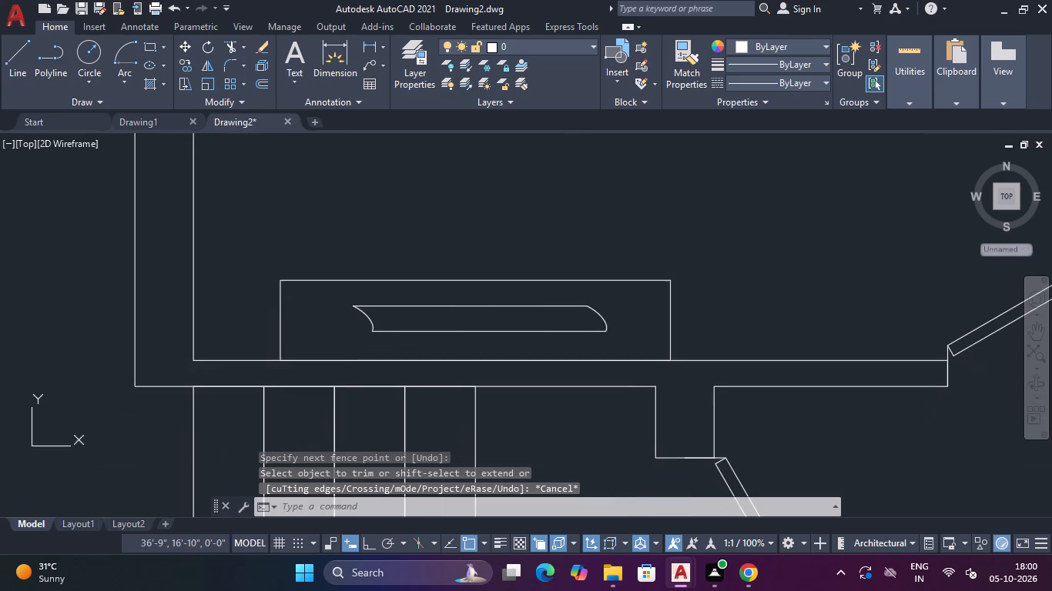
click(613, 318)
click(598, 322)
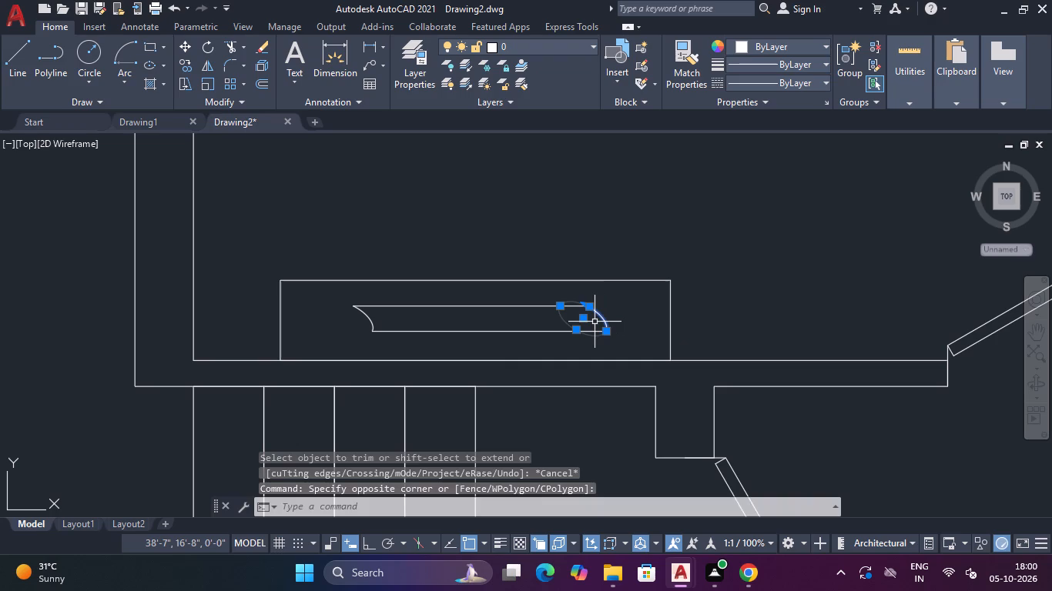
key(c)
text(O)
key(space)
click(608, 318)
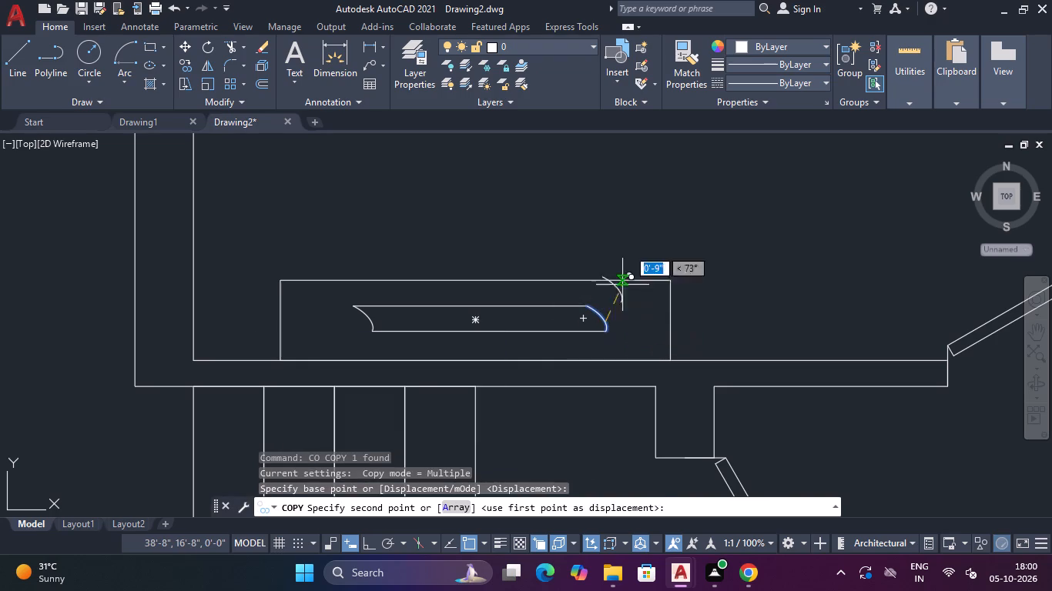
click(623, 134)
key(Escape)
Rotate the loose curve on the bedroom floor by about 261° around its upper end.
middle_drag(621, 202, 608, 291)
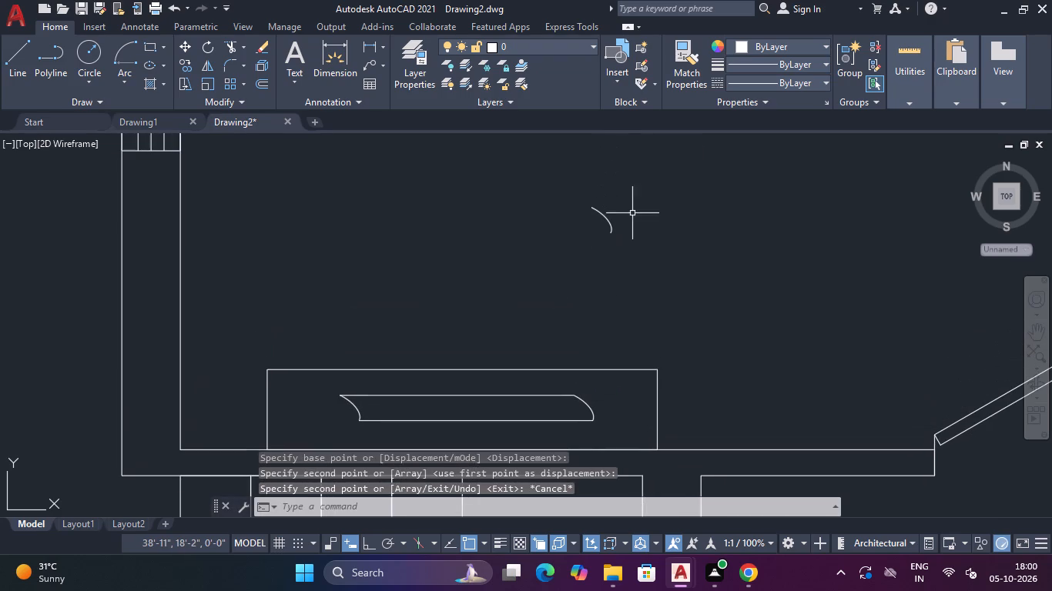
click(633, 203)
click(566, 239)
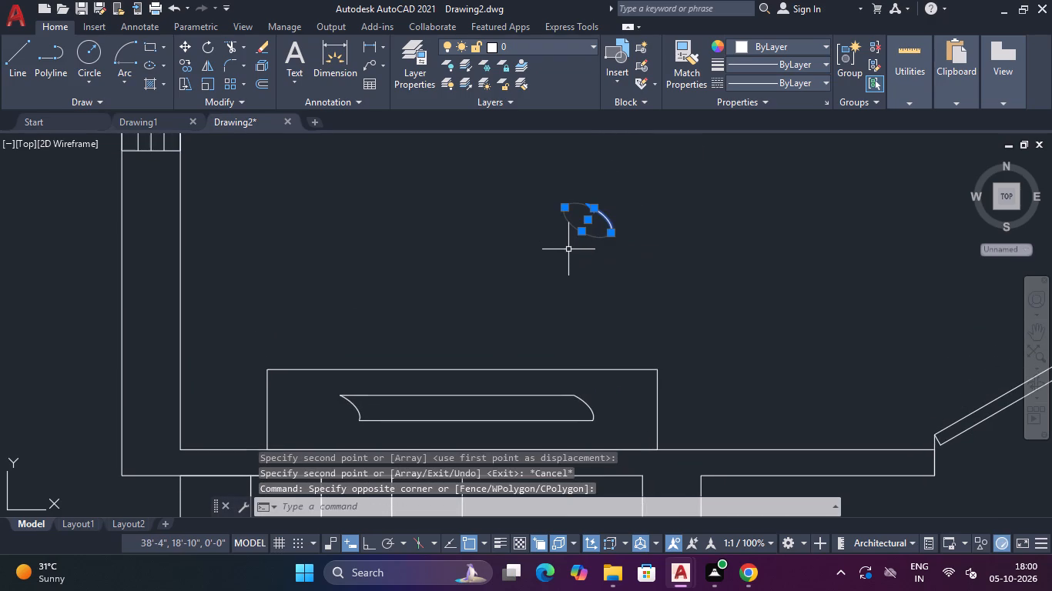
key(r)
key(o)
key(space)
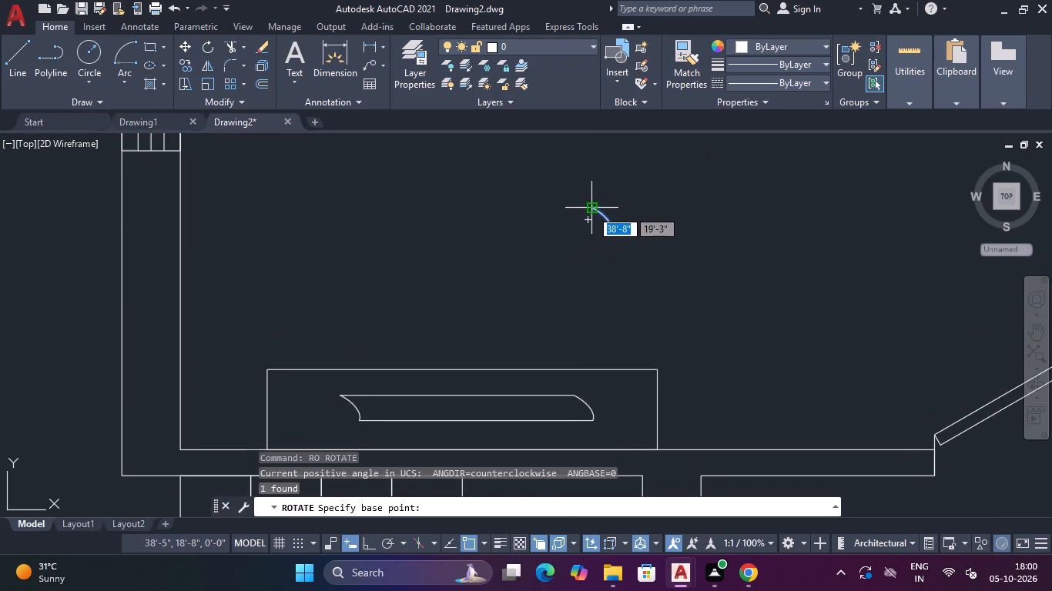
drag(591, 209, 606, 209)
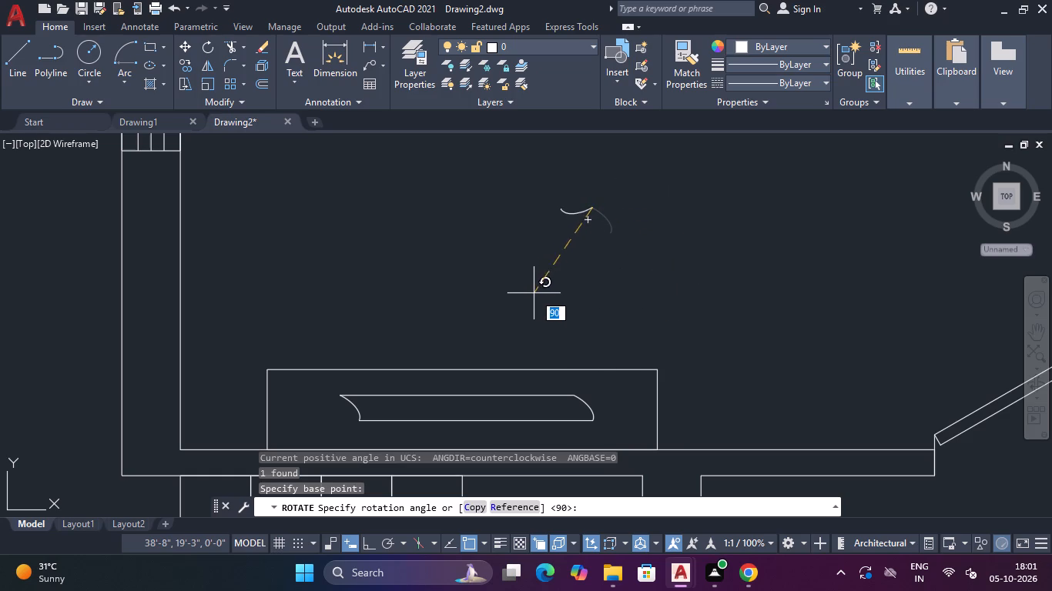
click(579, 292)
Move the rotated curve by its upper end onto the east end of the narrow shape's north edge.
click(608, 201)
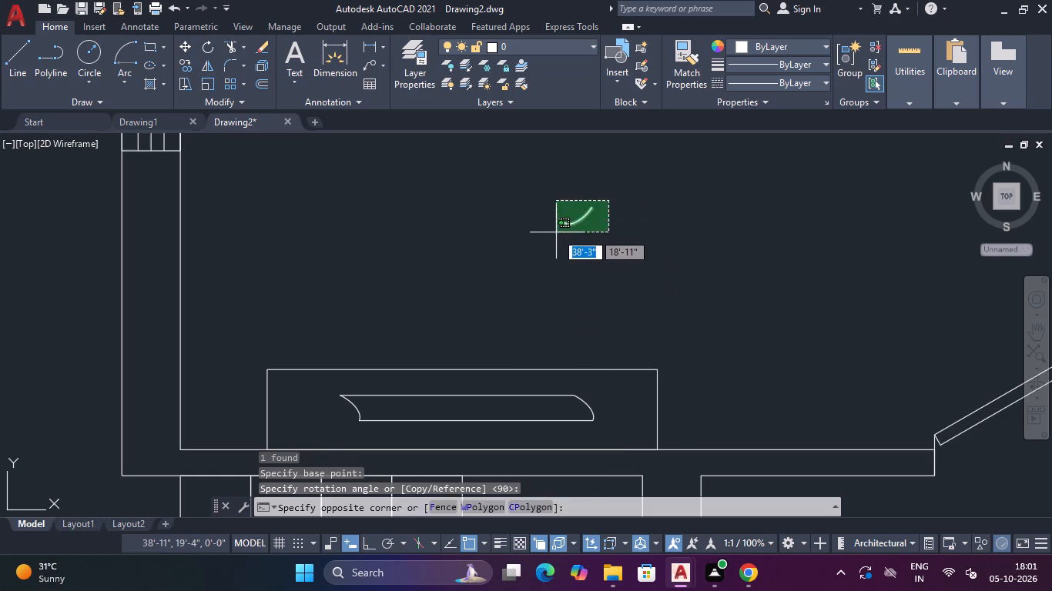
click(555, 232)
text(M)
key(space)
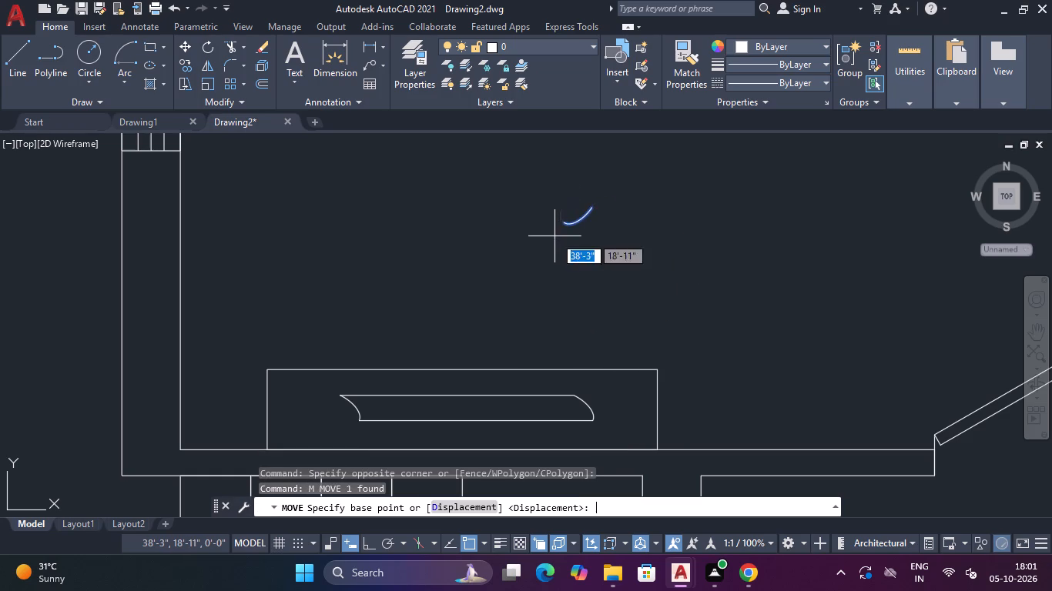
click(593, 209)
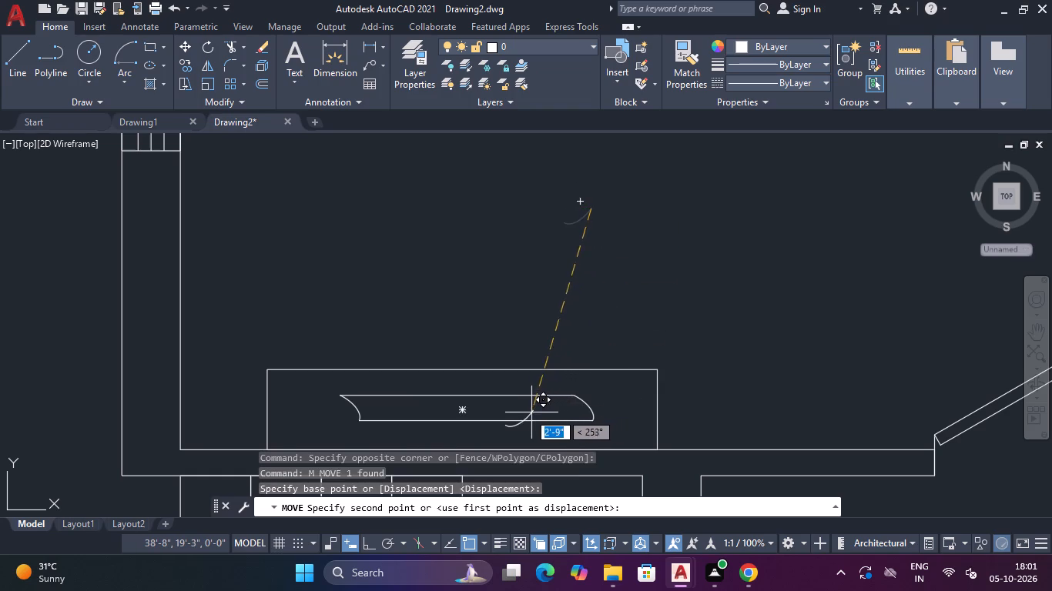
click(568, 394)
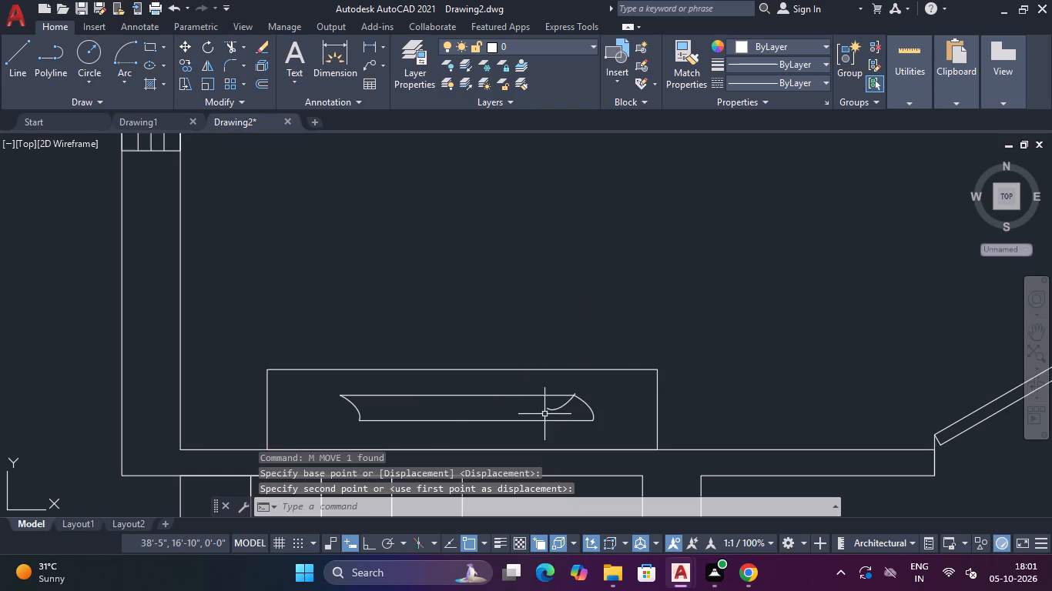
Rotate the moved curve slightly clockwise around its west end, inside the narrow shape.
scroll(561, 410, up, 3)
click(587, 396)
click(539, 394)
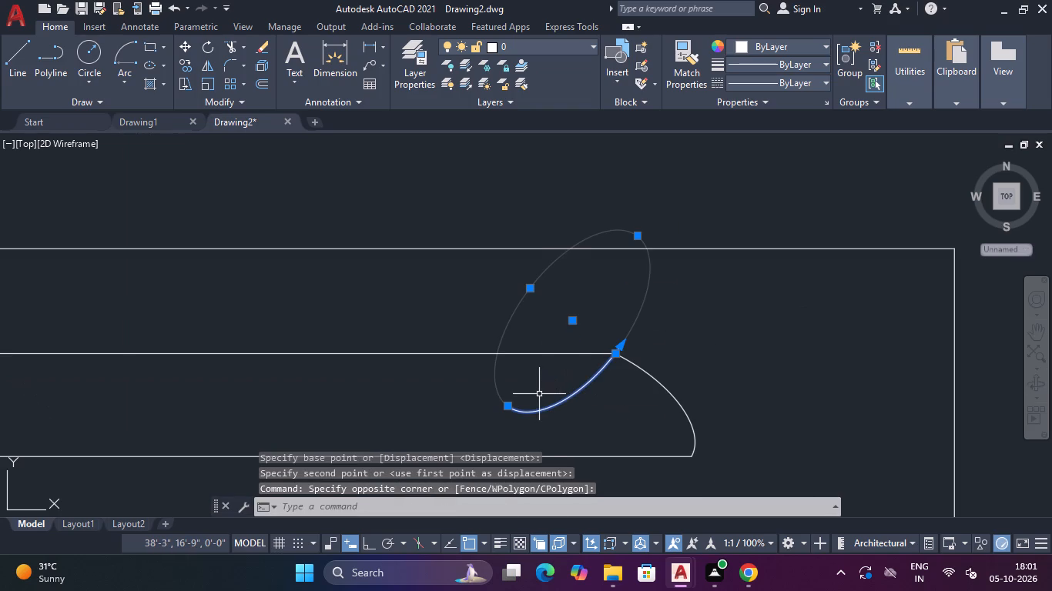
text(RO)
key(space)
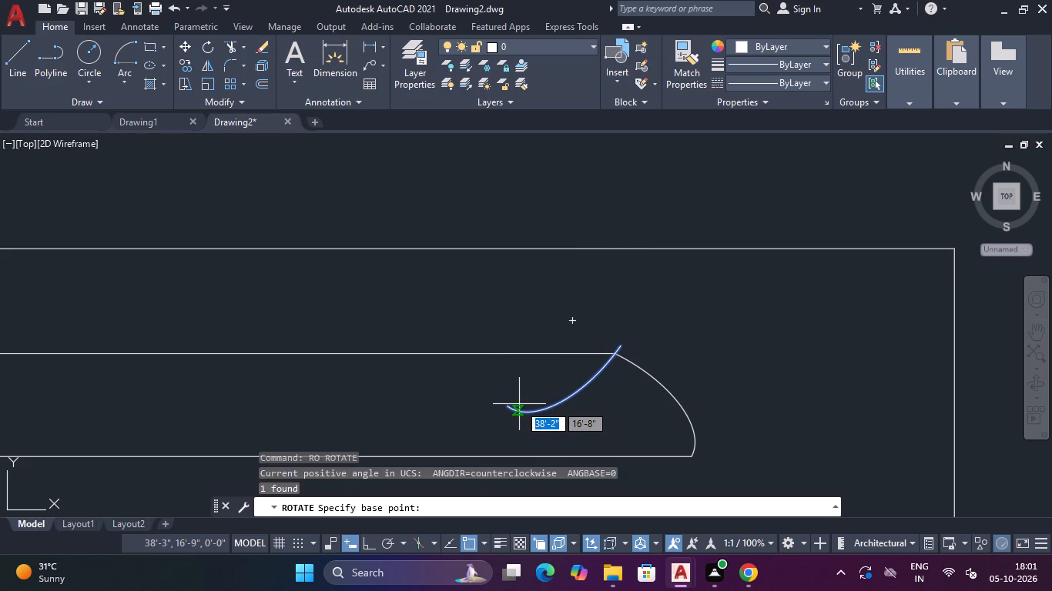
click(512, 407)
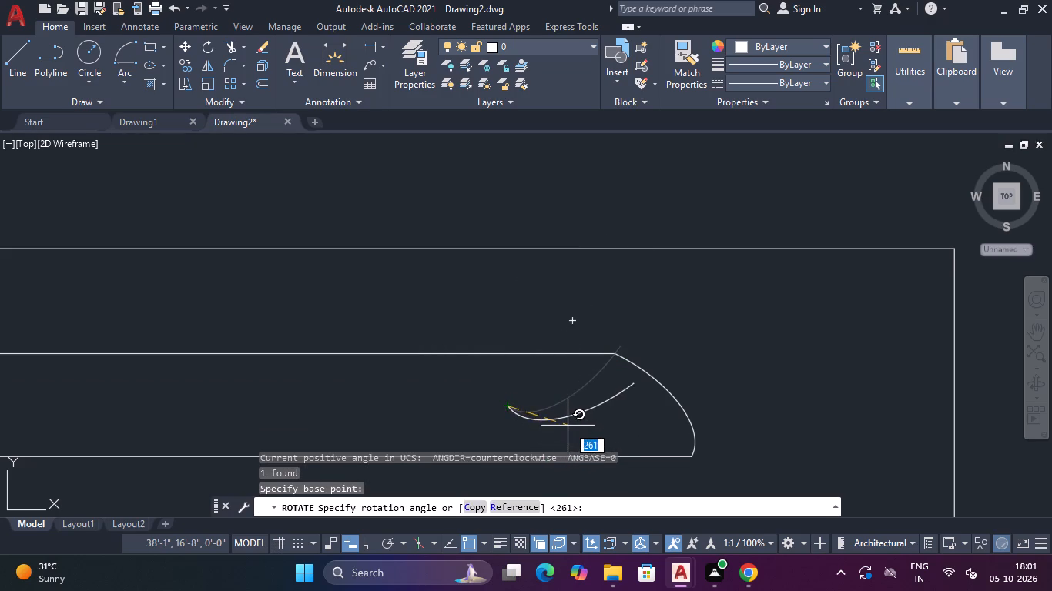
click(568, 418)
Move the curve about 0'-11" west-southwest so it hangs below the middle of the narrow shape's south edge.
scroll(569, 417, down, 2)
middle_drag(569, 417, 547, 355)
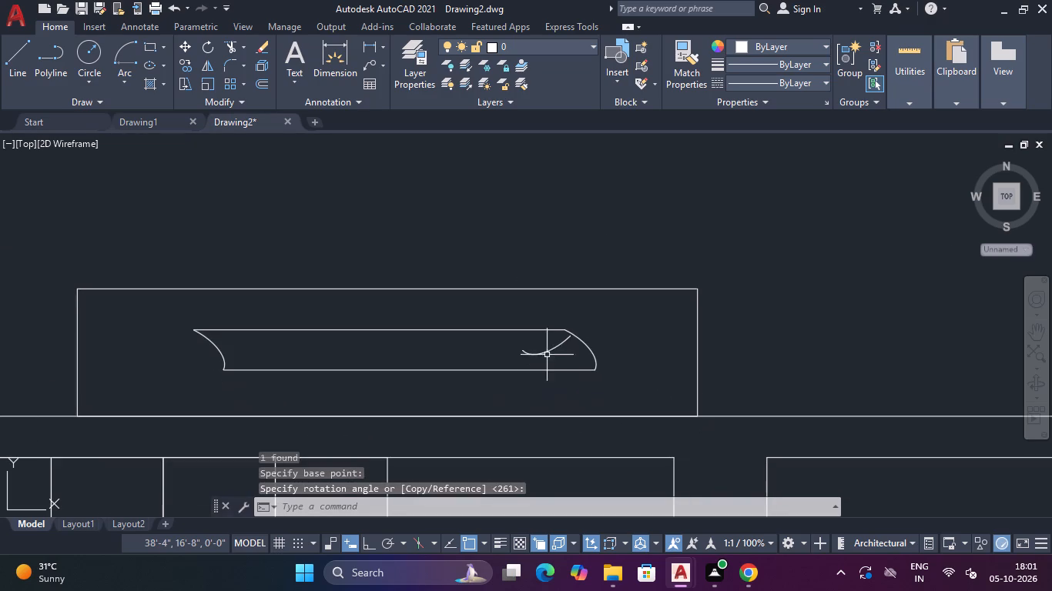
scroll(554, 358, up, 2)
click(557, 356)
click(524, 339)
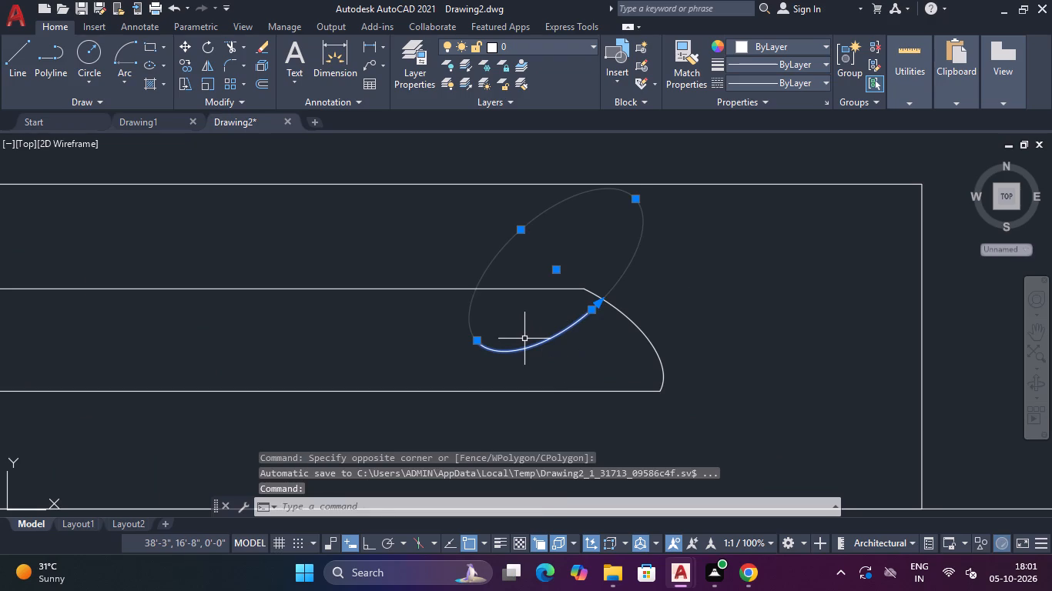
text(M)
key(space)
click(528, 352)
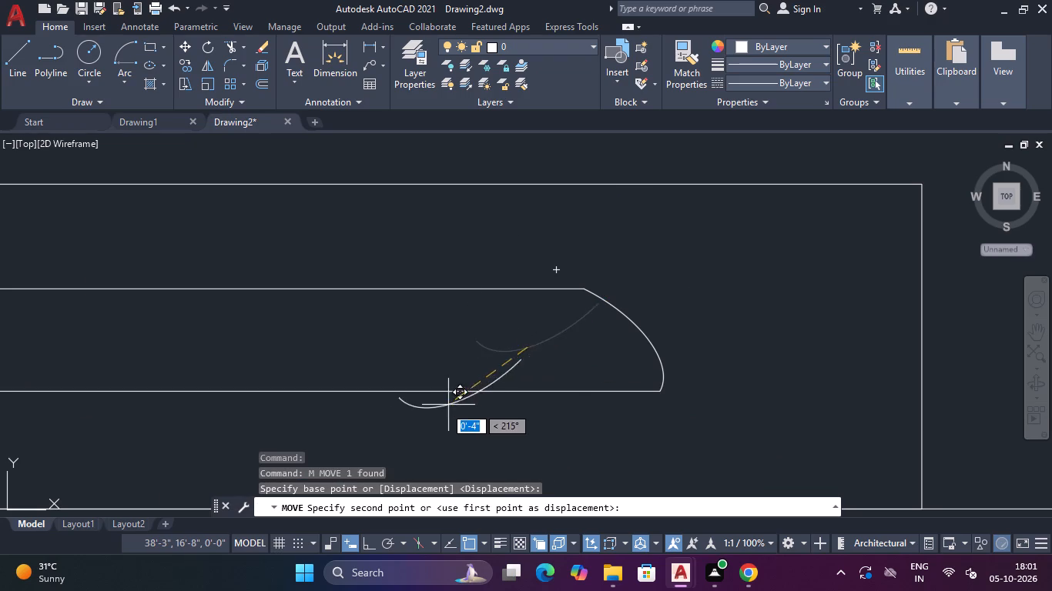
scroll(434, 408, down, 3)
middle_drag(434, 409, 441, 334)
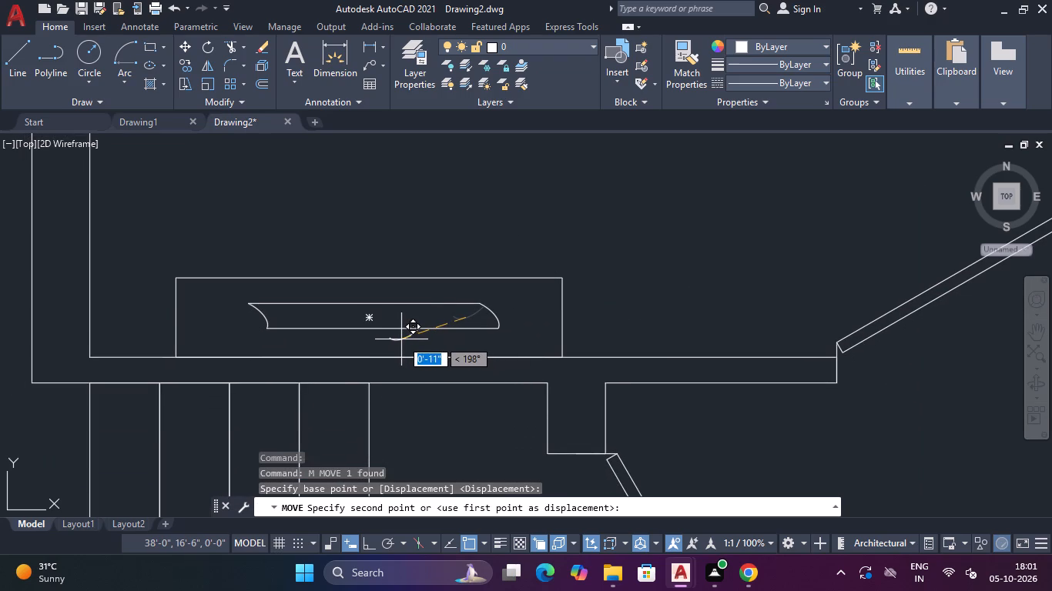
scroll(401, 339, up, 2)
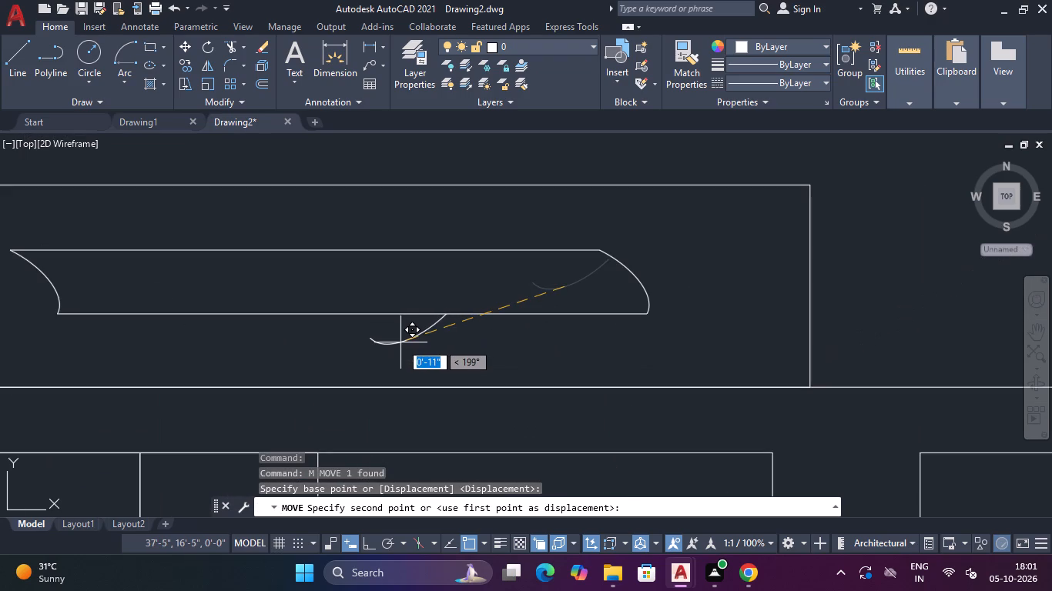
click(400, 342)
Mirror the hanging curve westward across a near-vertical line at its west end, keeping the original.
click(393, 337)
click(376, 356)
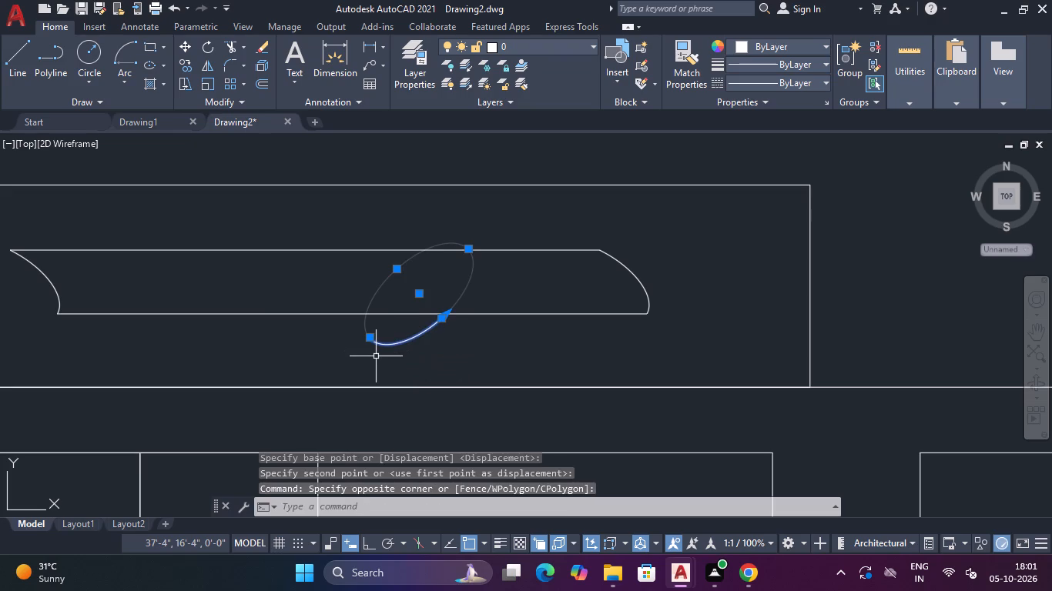
text(MI)
key(Return)
click(365, 339)
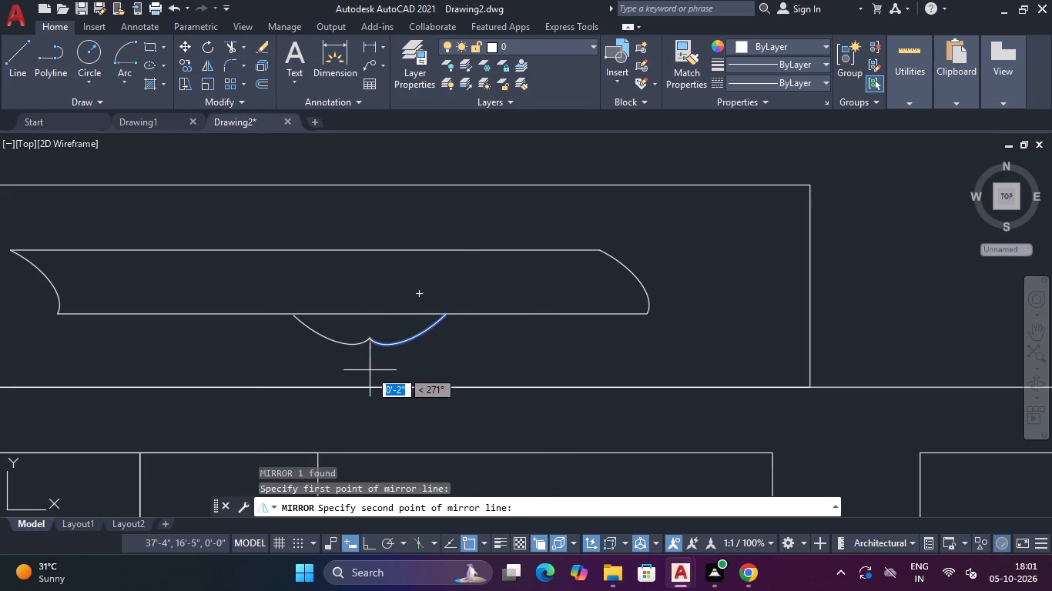
click(369, 370)
scroll(472, 295, down, 1)
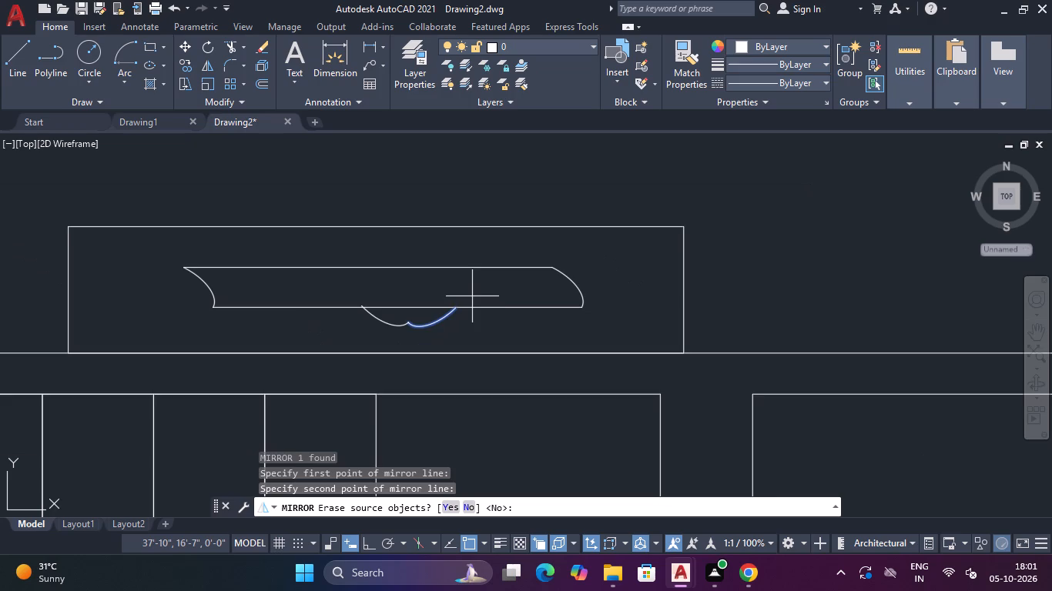
middle_drag(472, 296, 501, 273)
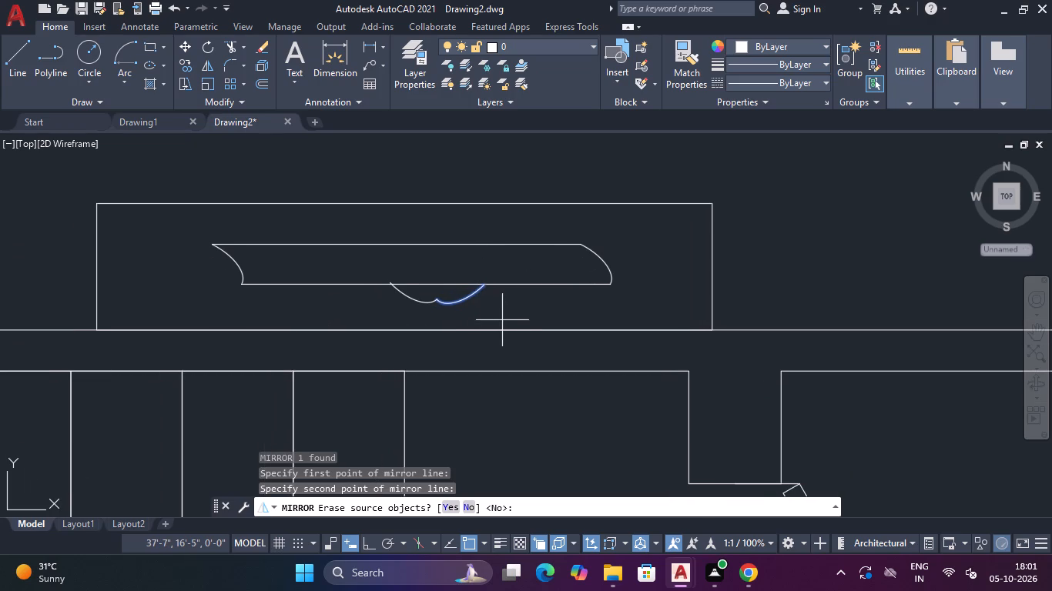
key(n)
key(space)
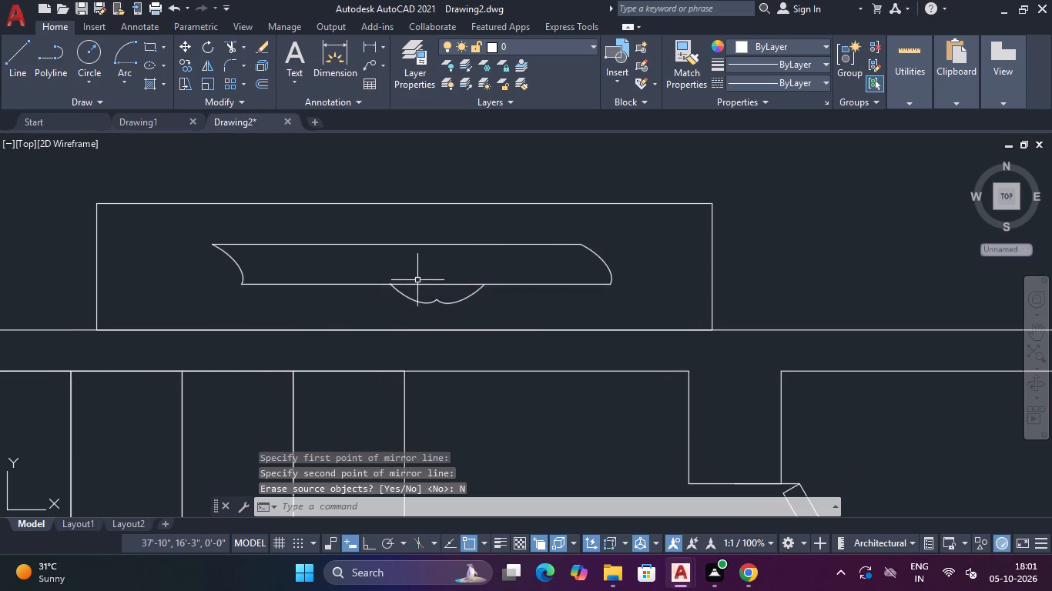
Examine the finished south wall unit and the northwest bedroom's layout with its neighbouring rooms.
scroll(422, 261, up, 1)
scroll(422, 265, down, 2)
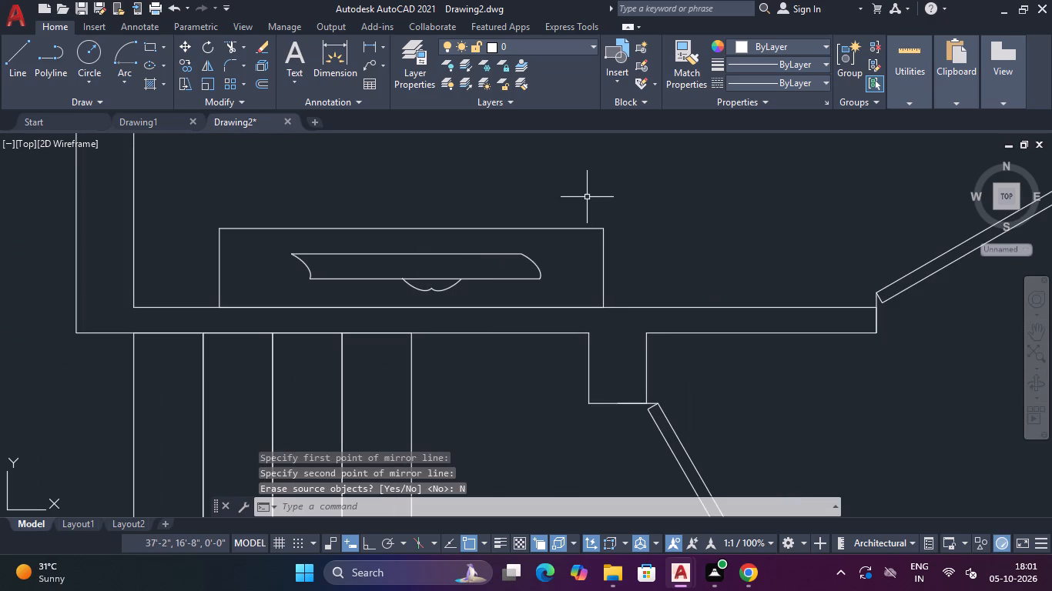
middle_drag(589, 192, 504, 229)
scroll(499, 225, down, 2)
middle_drag(501, 215, 429, 285)
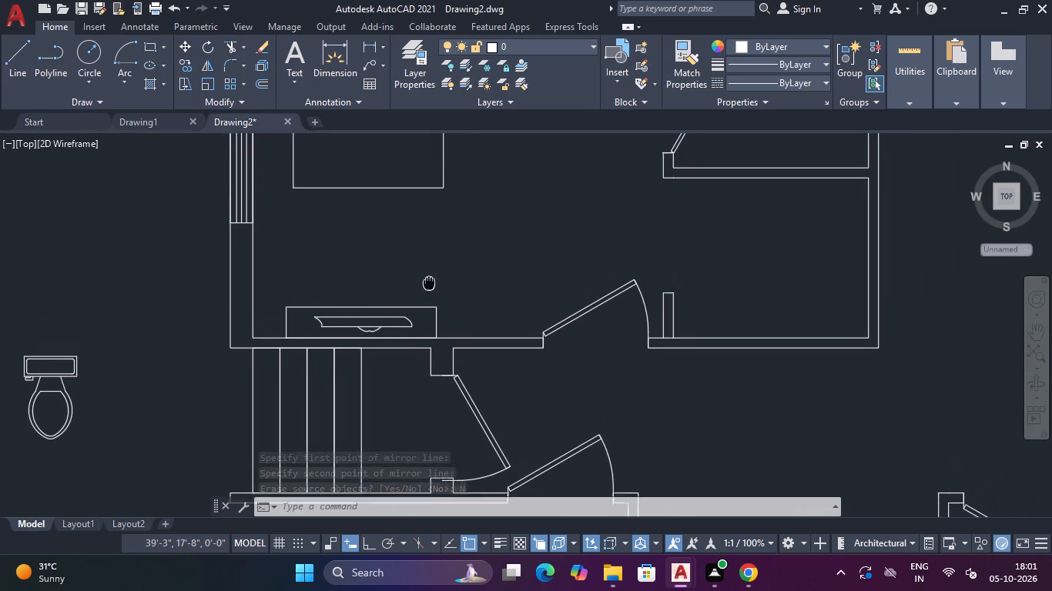
middle_drag(429, 285, 427, 294)
middle_drag(461, 267, 451, 368)
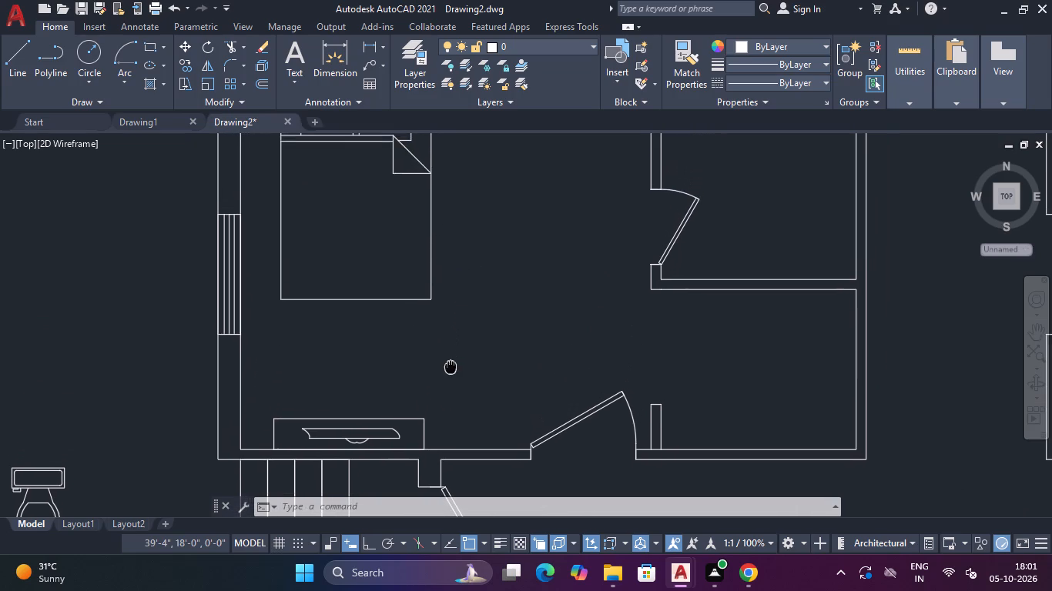
middle_drag(451, 368, 450, 373)
scroll(509, 268, down, 3)
middle_drag(507, 276, 495, 298)
scroll(509, 280, up, 2)
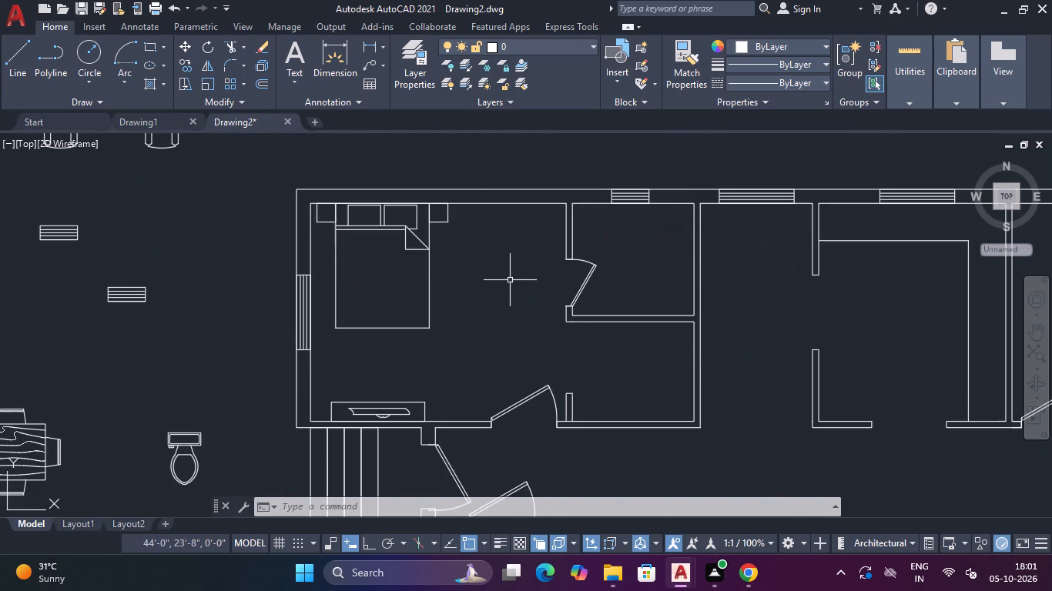
scroll(505, 295, down, 2)
scroll(505, 296, up, 2)
middle_drag(508, 296, 470, 292)
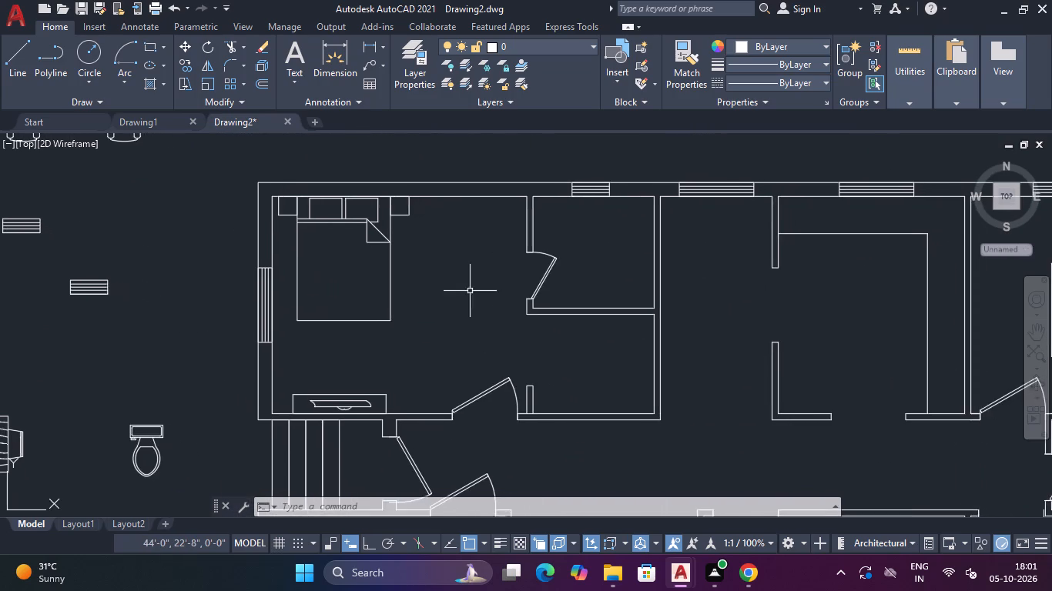
Copy the square wood-grain table from east of the plan into the open area west of the plan, beside the washbasin.
scroll(508, 276, down, 2)
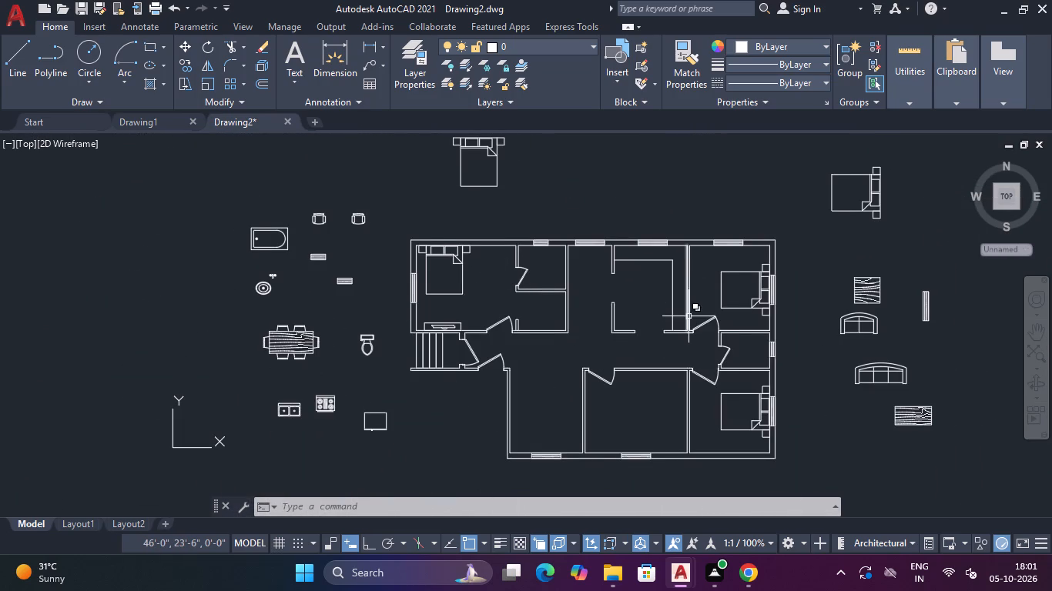
middle_drag(680, 315, 464, 312)
click(691, 259)
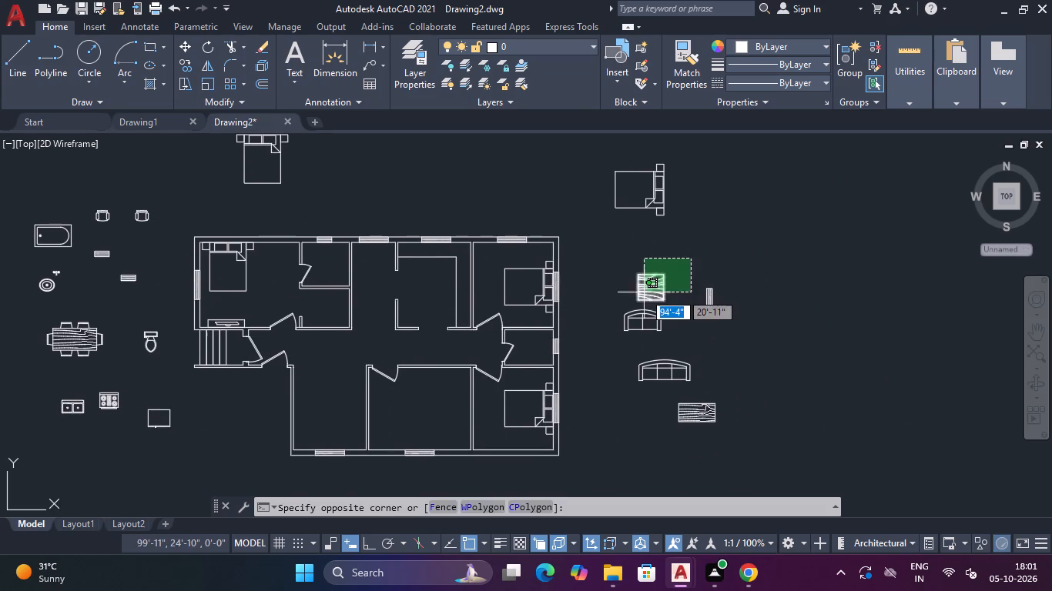
click(633, 295)
key(c)
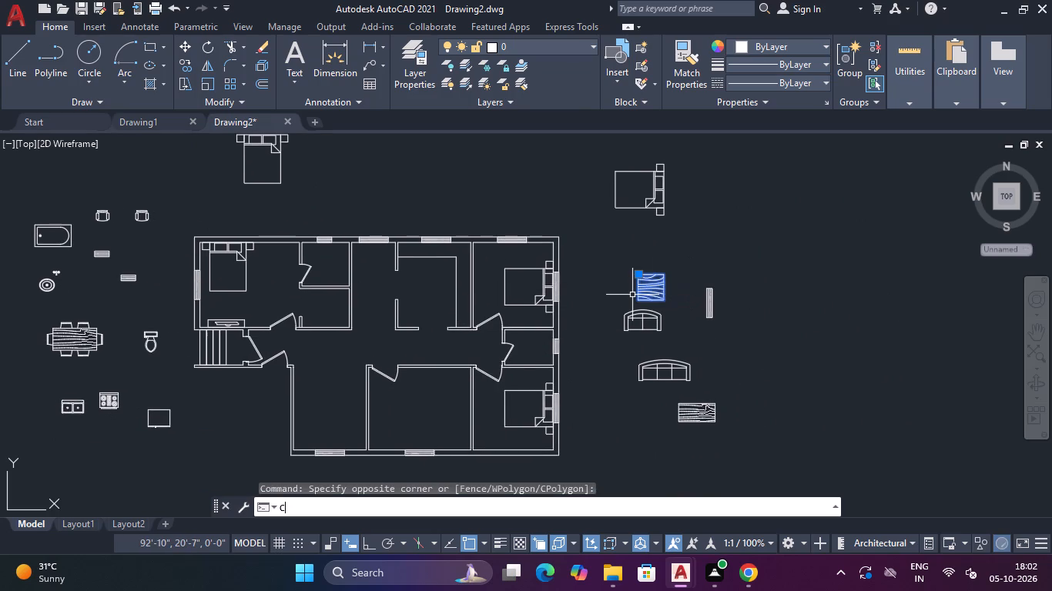
key(o)
key(space)
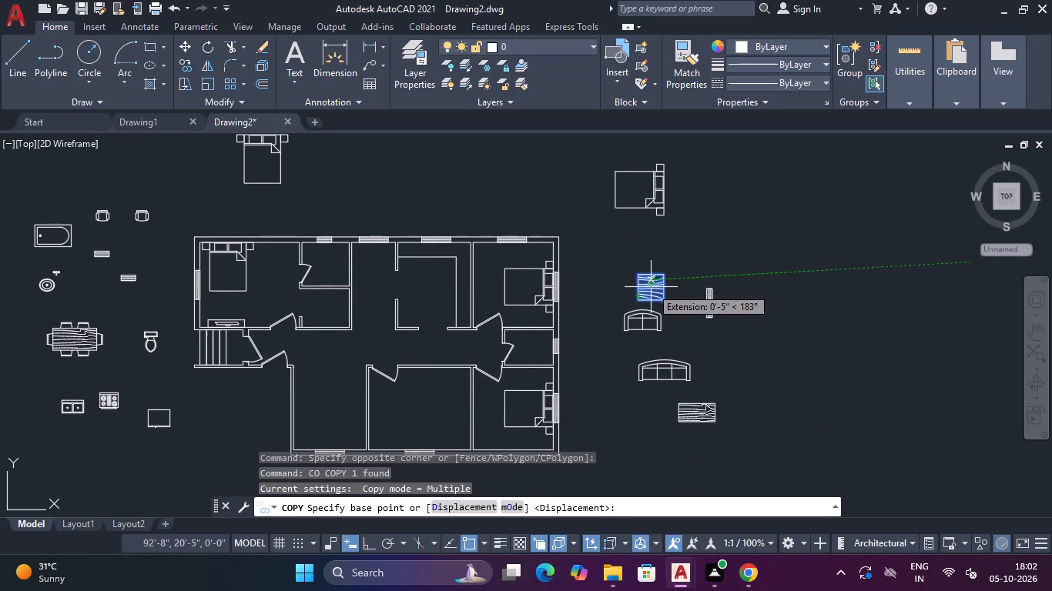
click(651, 287)
scroll(650, 286, down, 3)
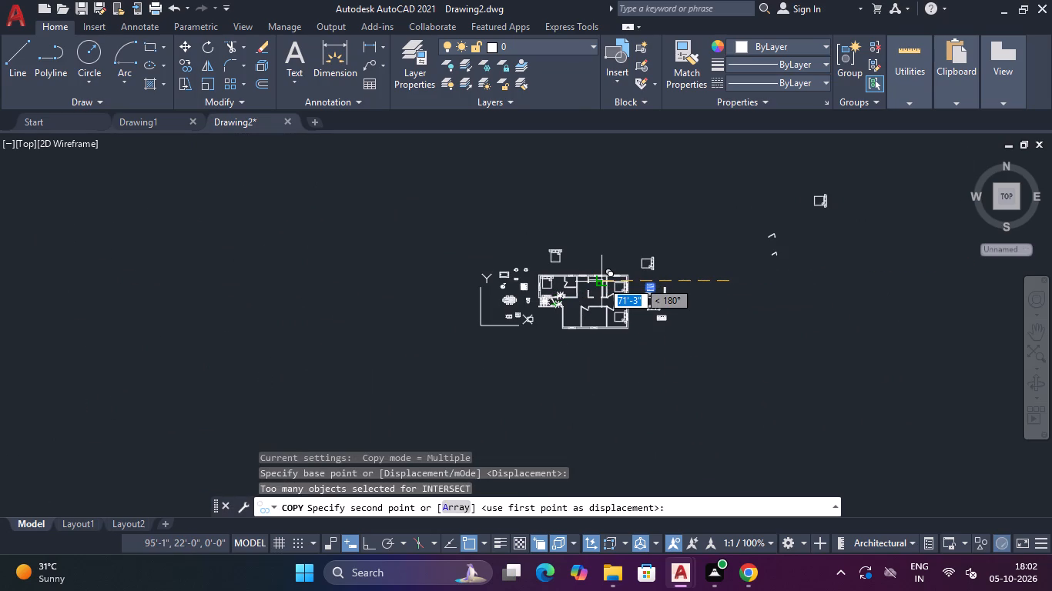
key(F8)
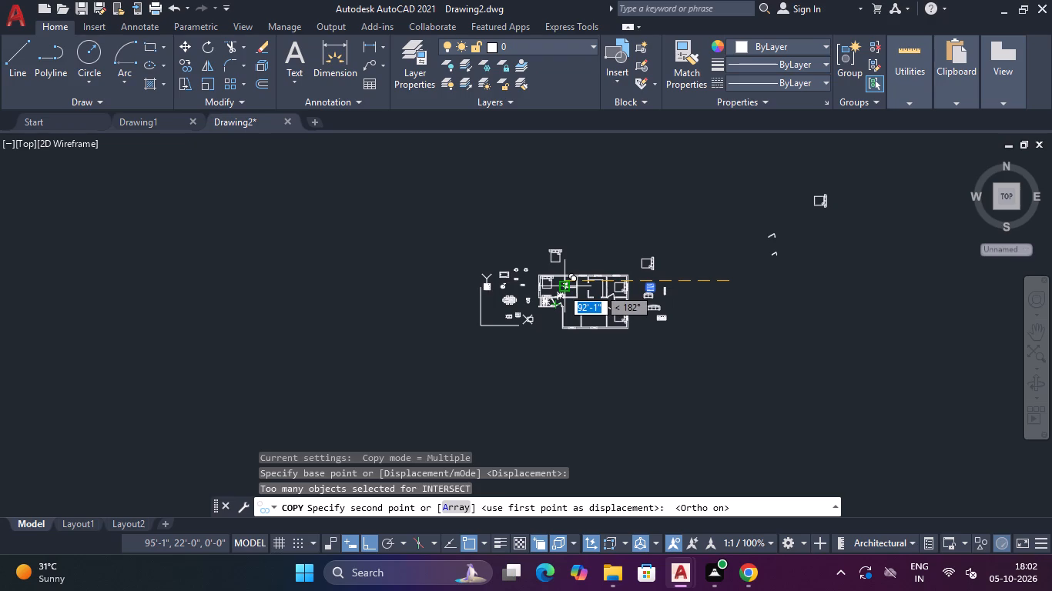
key(F8)
key(F8)
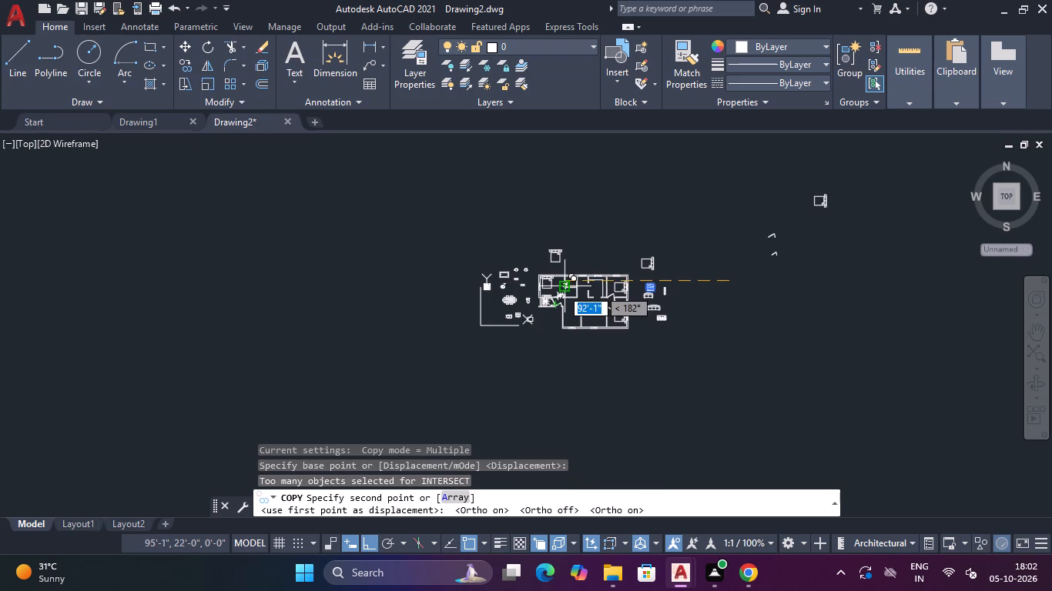
scroll(561, 289, up, 3)
key(F8)
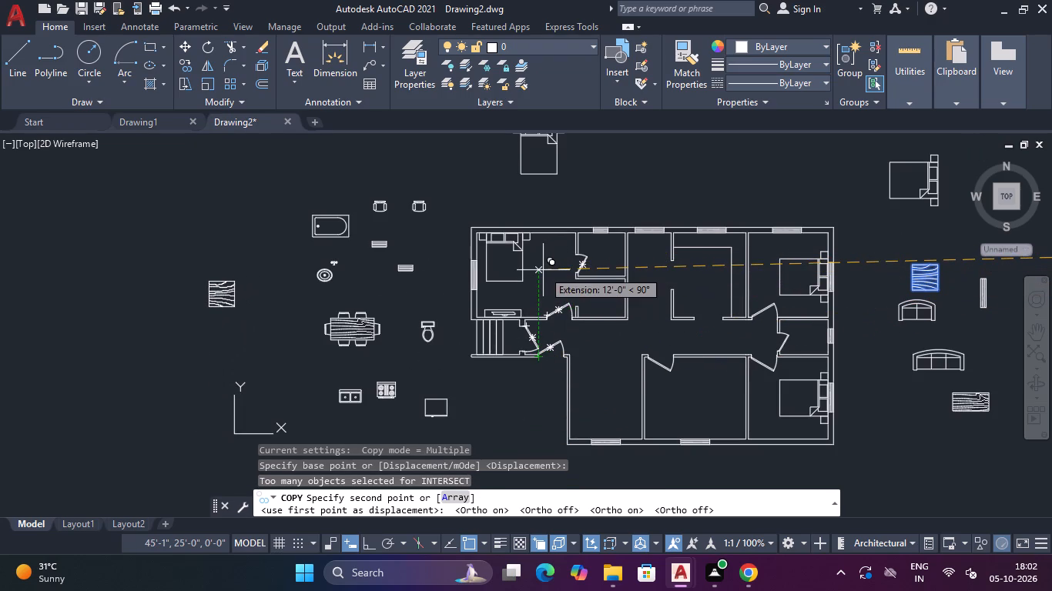
click(551, 269)
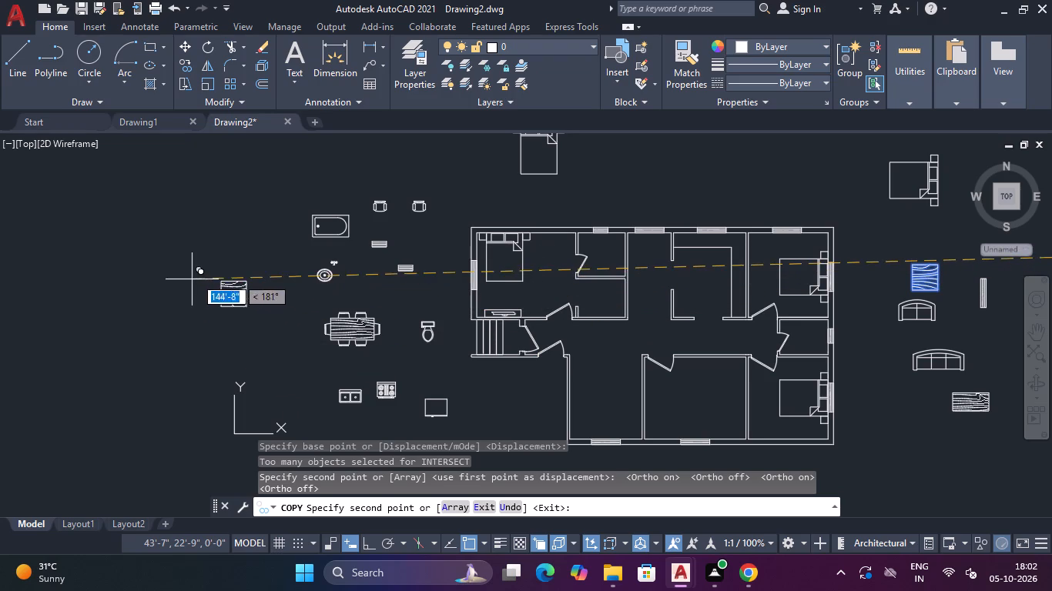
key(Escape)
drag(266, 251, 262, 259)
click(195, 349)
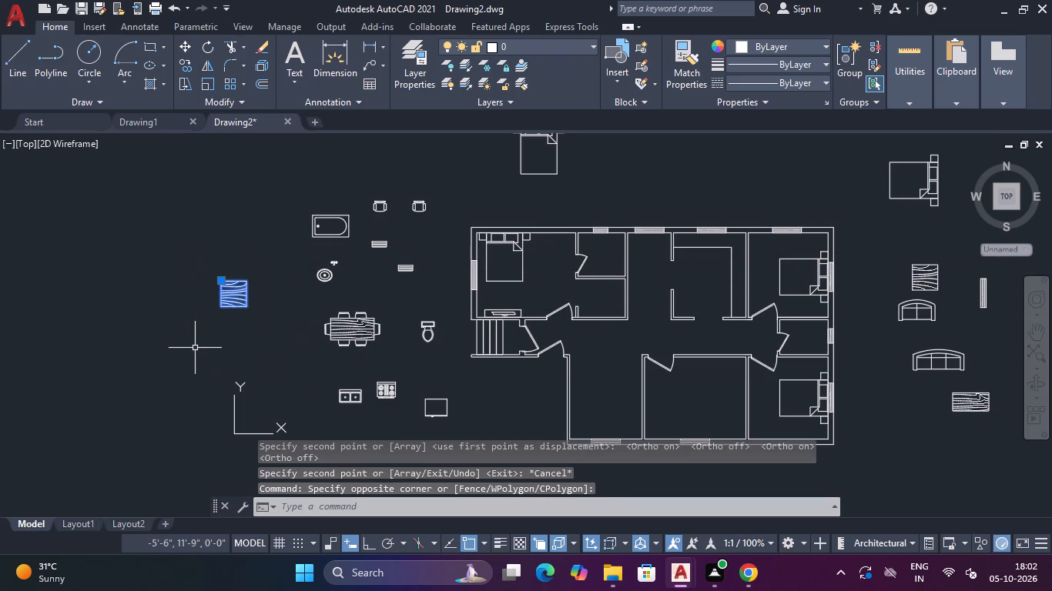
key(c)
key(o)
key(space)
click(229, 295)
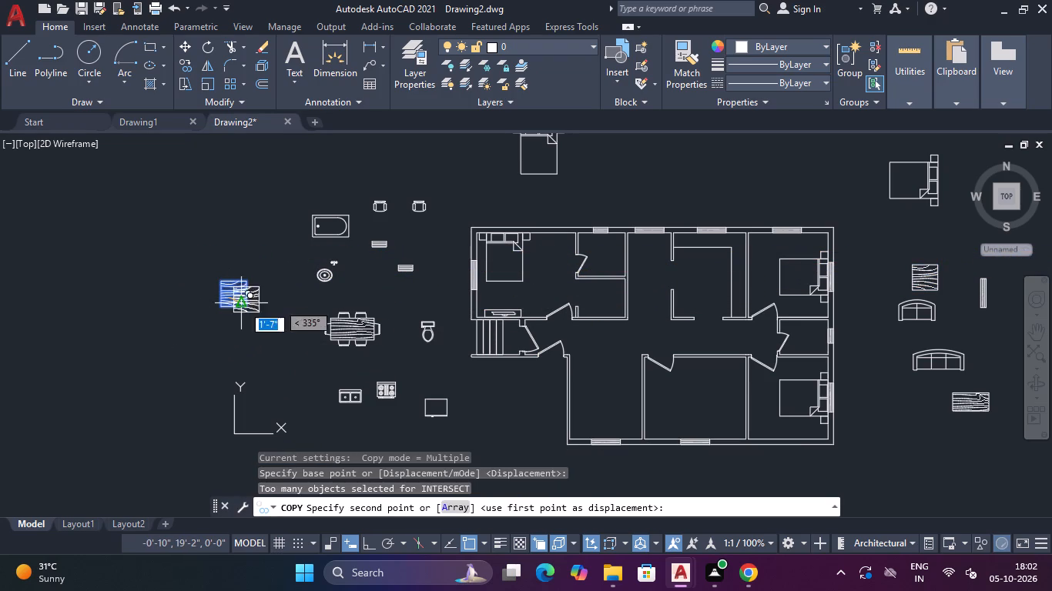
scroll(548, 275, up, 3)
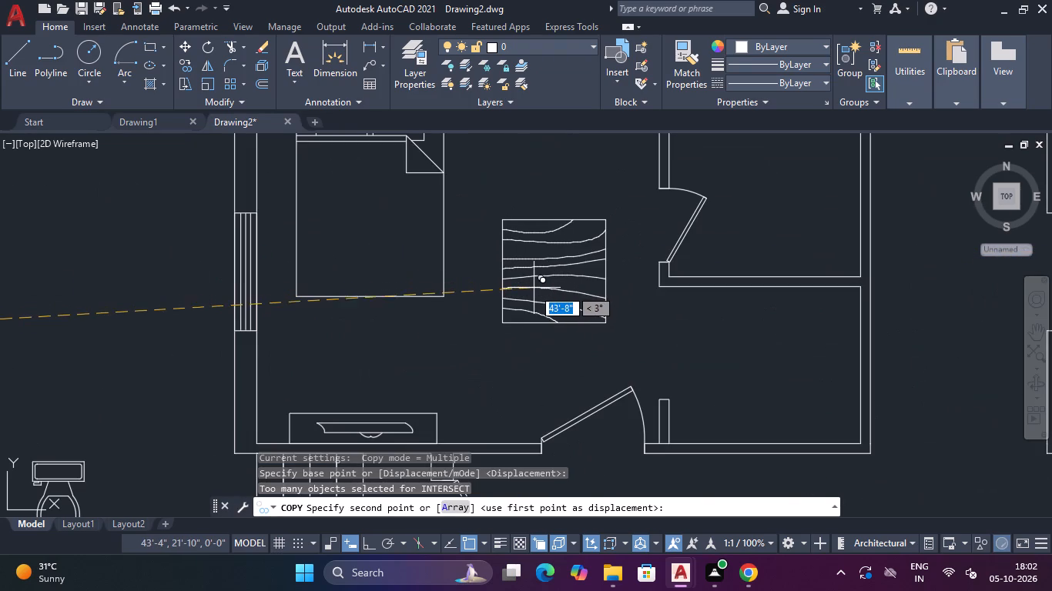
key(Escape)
Scale the square wood-grain table west of the plan down to about a third of its size, from its southwest corner.
scroll(528, 296, down, 4)
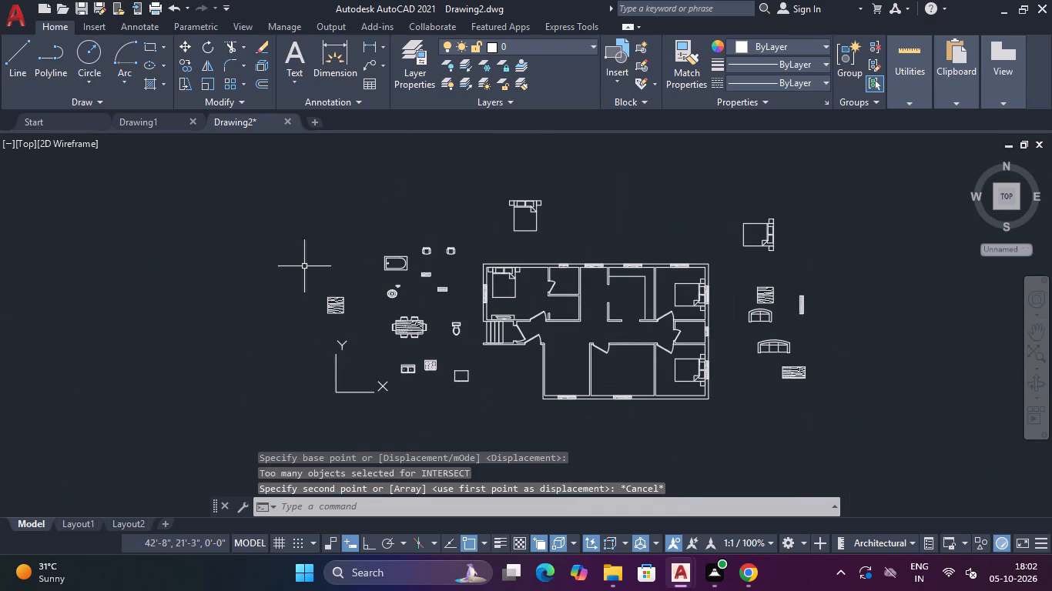
scroll(353, 295, up, 2)
click(349, 290)
click(267, 346)
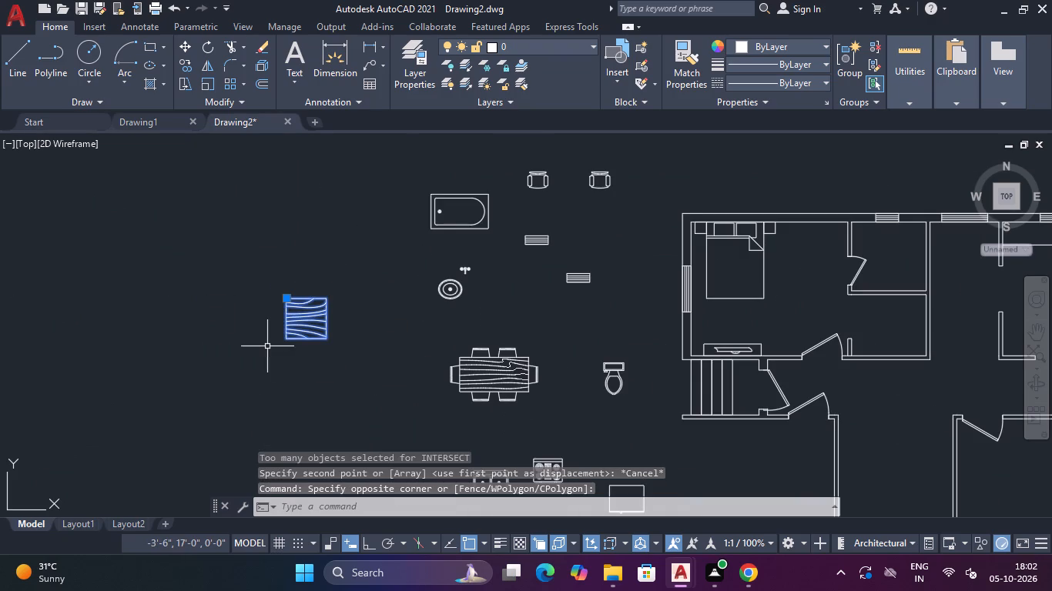
text(SC)
key(space)
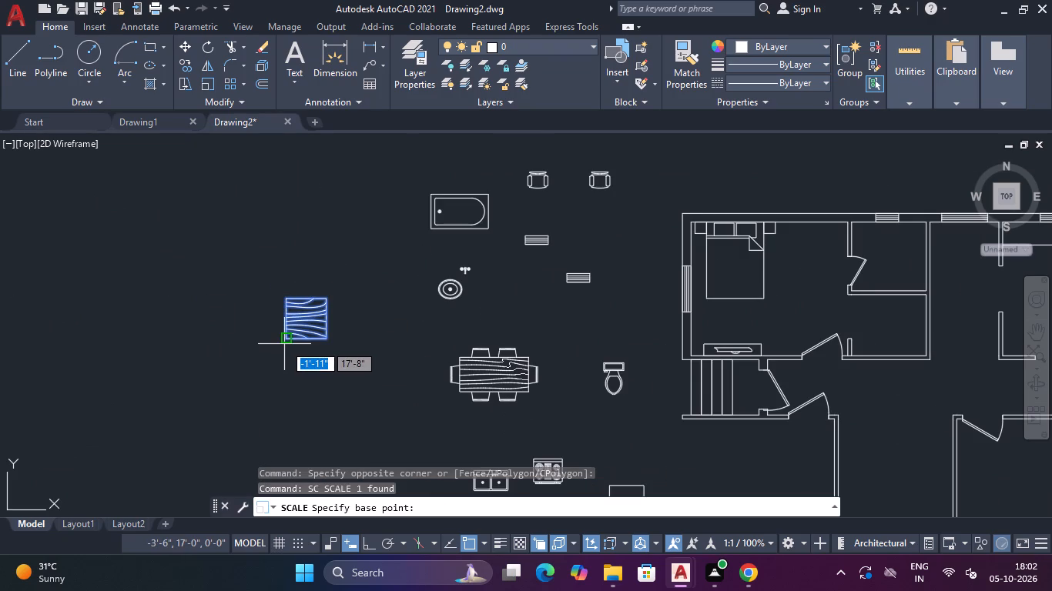
click(286, 342)
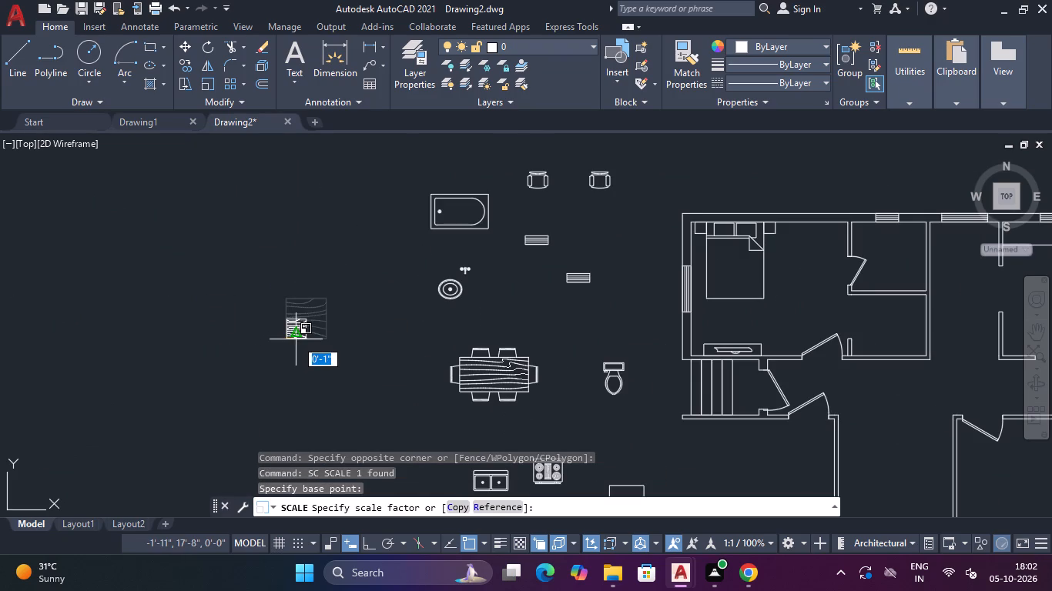
scroll(296, 339, up, 3)
click(281, 342)
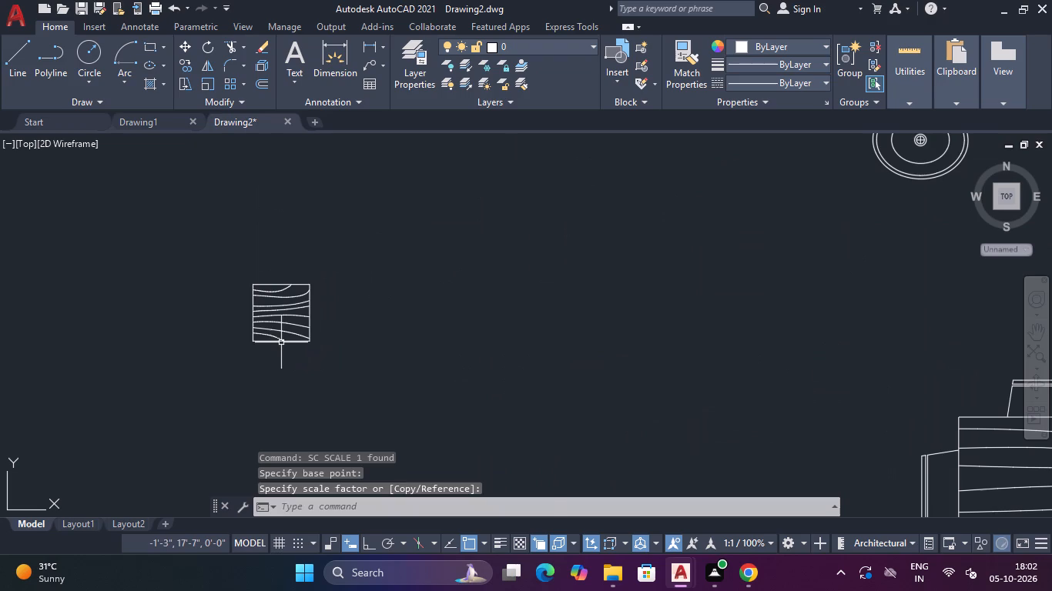
Copy the reduced wood-grain table into the northwest bedroom, into the open floor just east of the bed.
click(317, 286)
click(248, 356)
scroll(312, 326, down, 2)
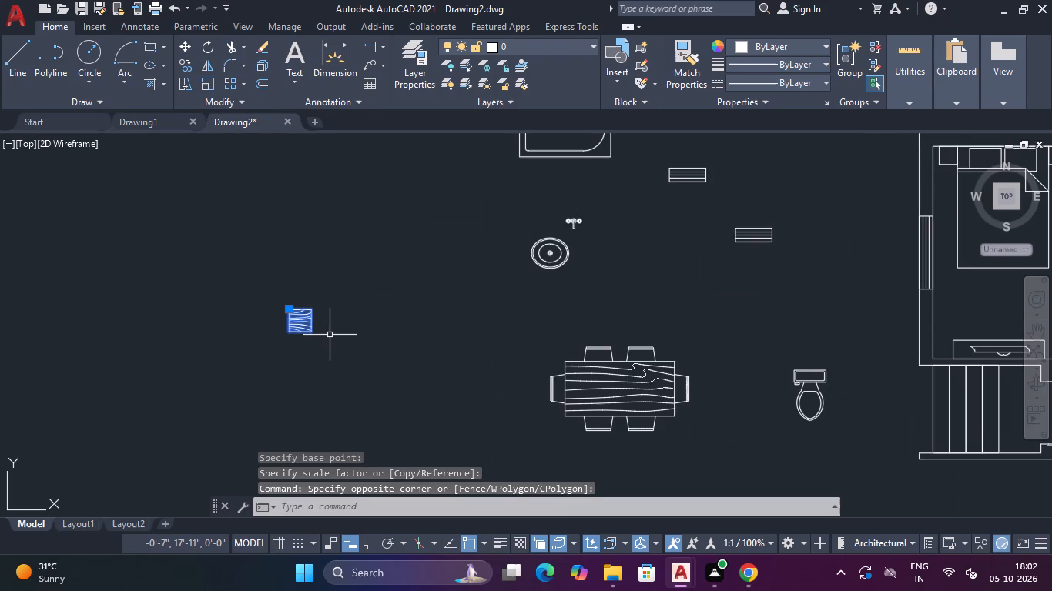
text(CO)
key(space)
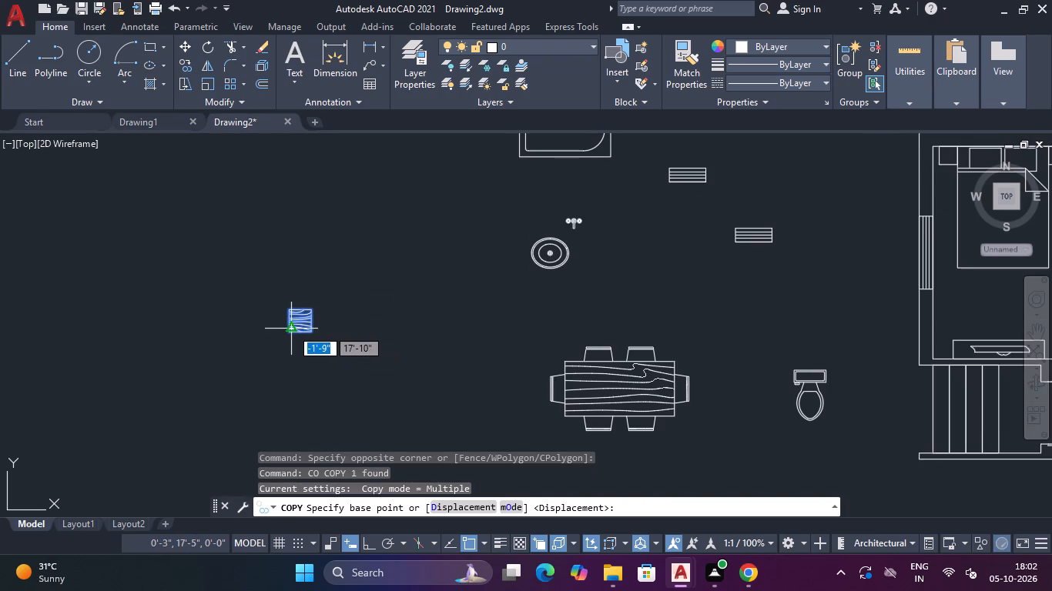
click(293, 320)
scroll(341, 326, down, 4)
middle_drag(376, 309, 307, 319)
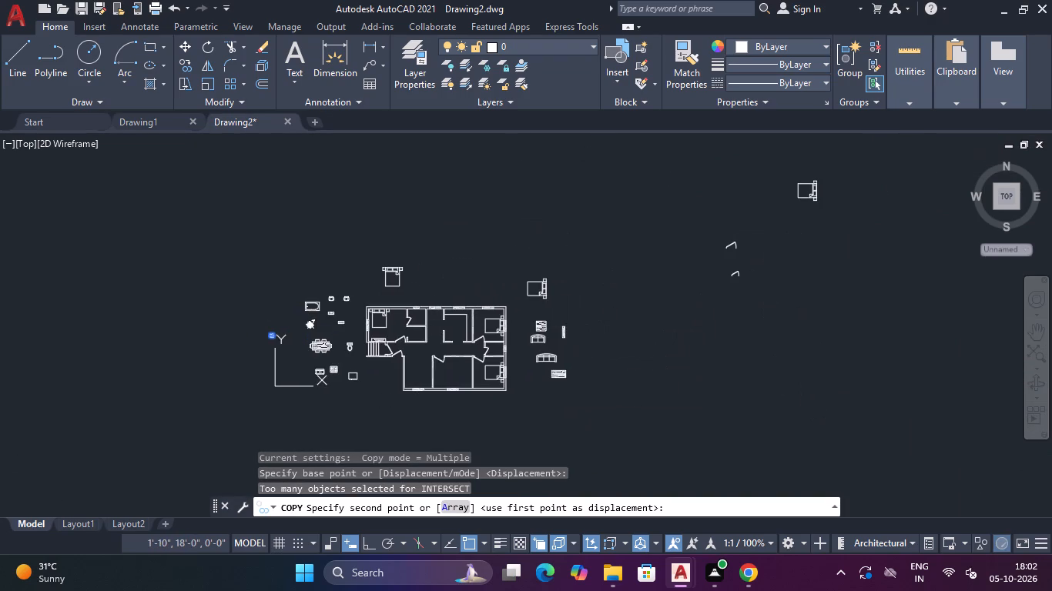
scroll(447, 339, up, 1)
scroll(377, 324, up, 3)
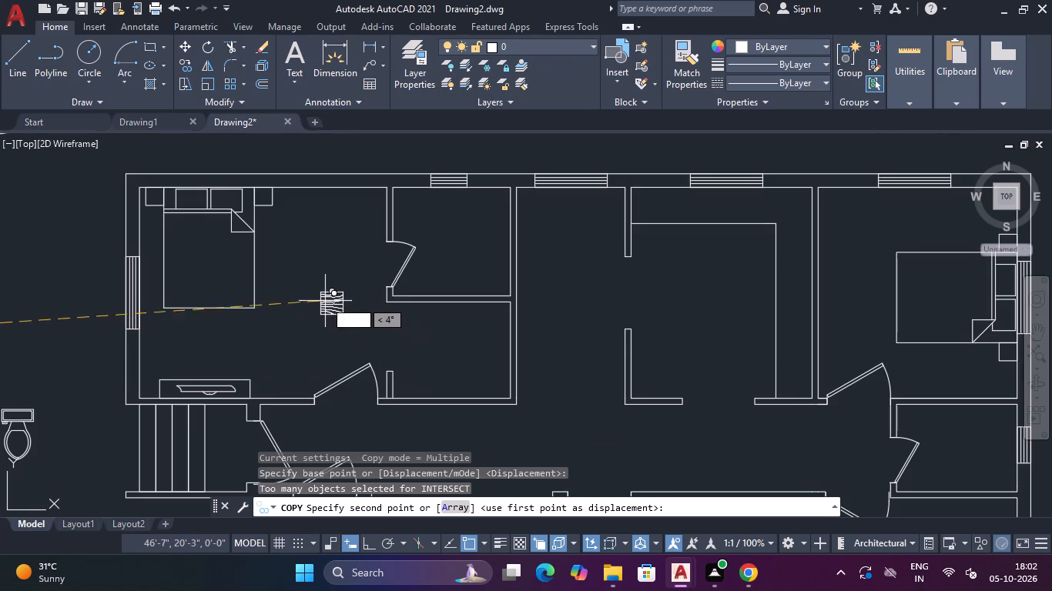
click(291, 292)
key(Escape)
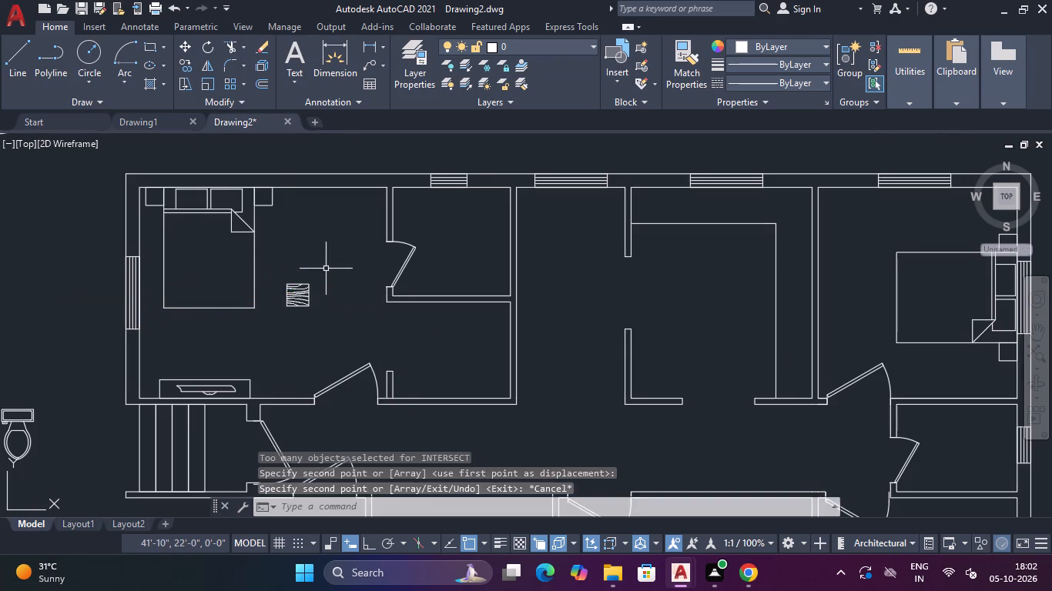
Copy the two-seat sofa from east of the plan into the northwest bedroom, between the bed and the east wall, north of the small table.
scroll(326, 269, down, 2)
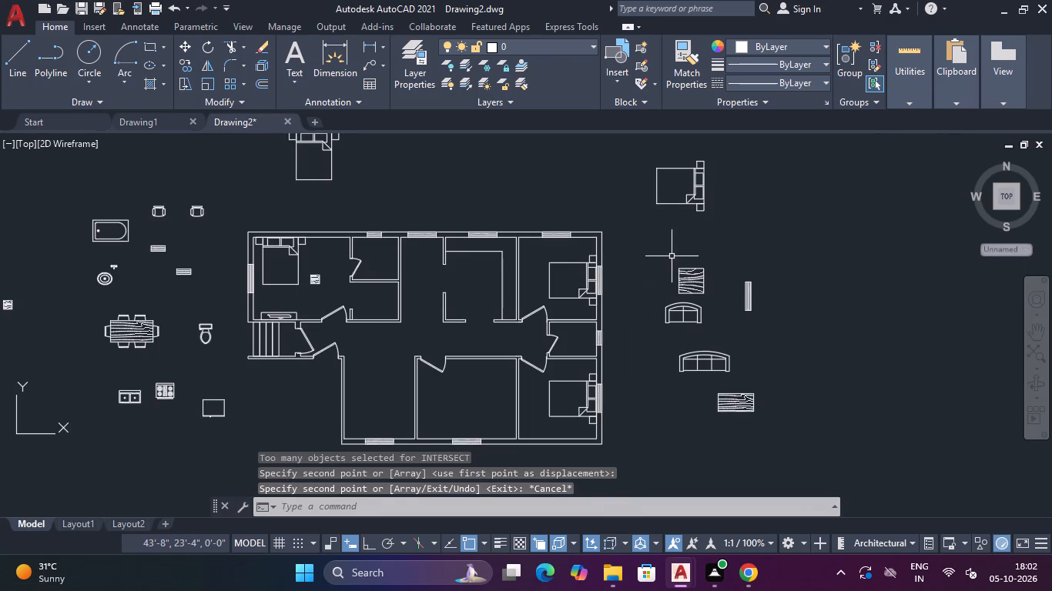
scroll(709, 307, up, 3)
drag(716, 306, 703, 312)
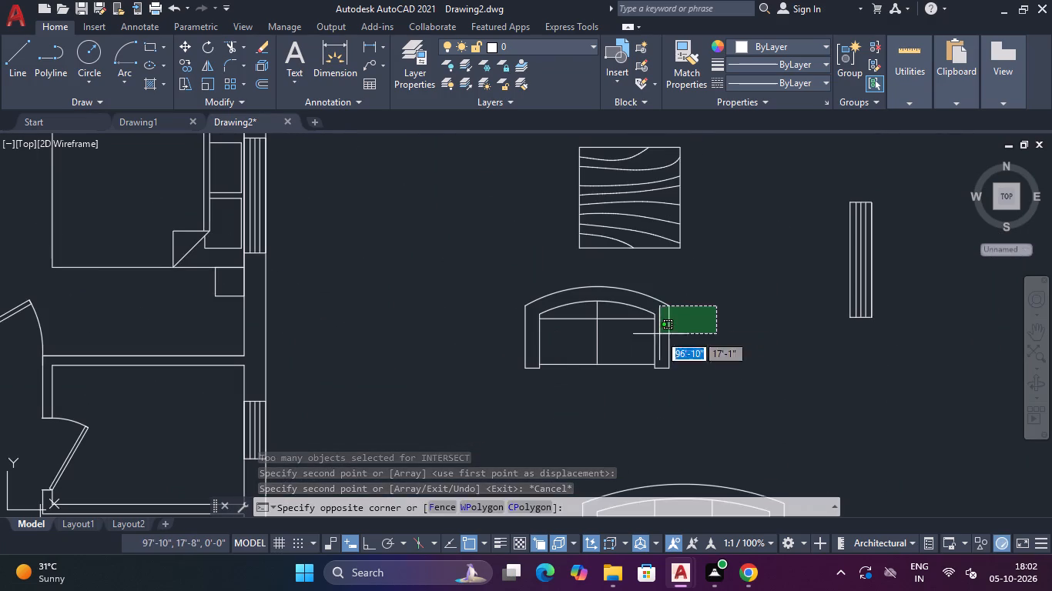
click(566, 359)
text(CO)
key(space)
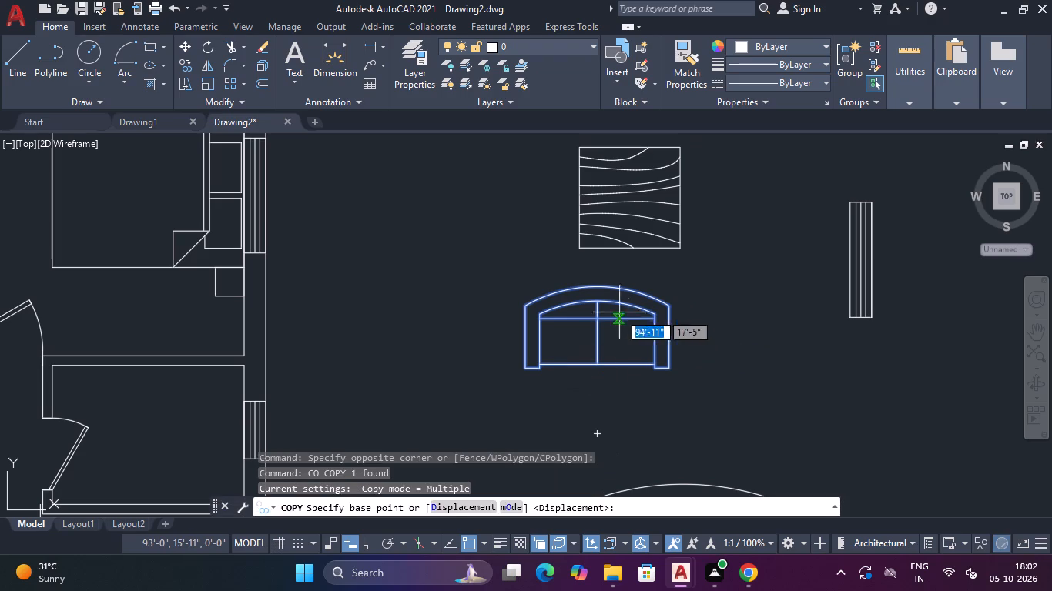
click(597, 318)
scroll(597, 316, down, 3)
middle_drag(578, 313, 692, 306)
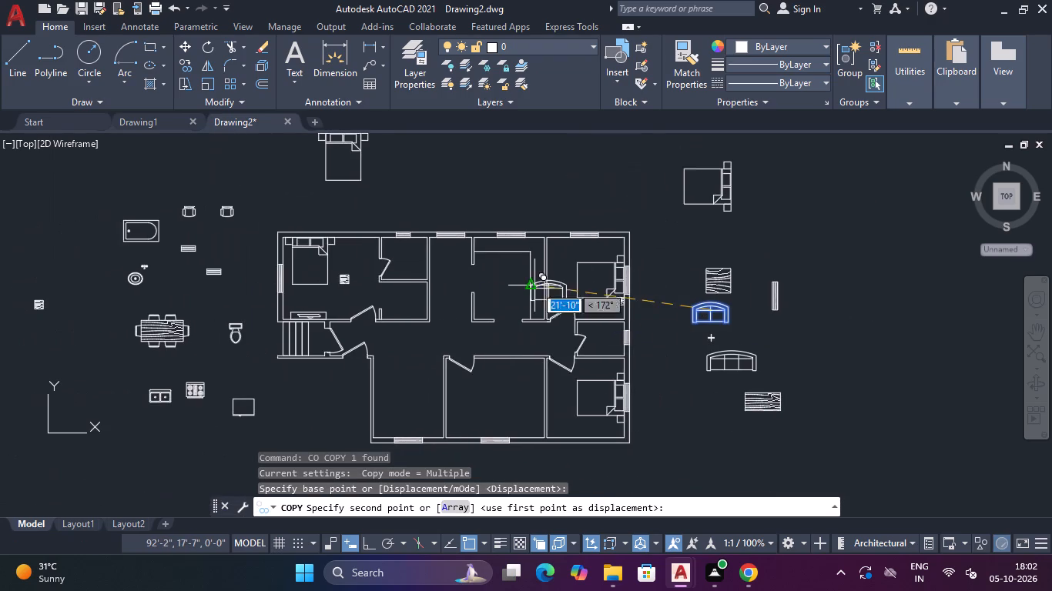
scroll(346, 255, up, 4)
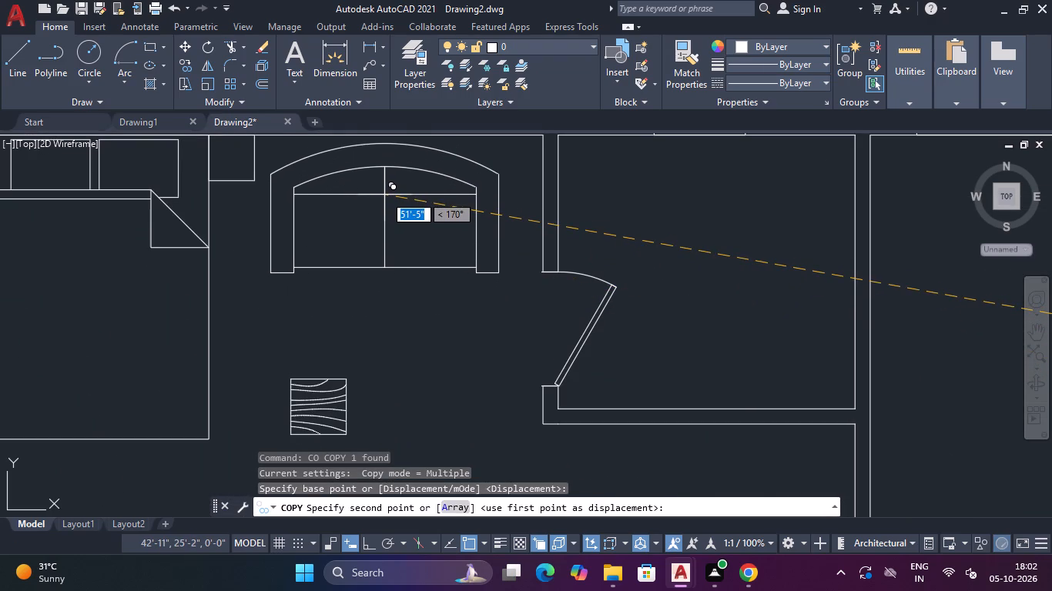
click(384, 195)
key(Escape)
Scale the copied two-seat sofa down to about three-quarters of its size, from its southwest corner.
click(514, 168)
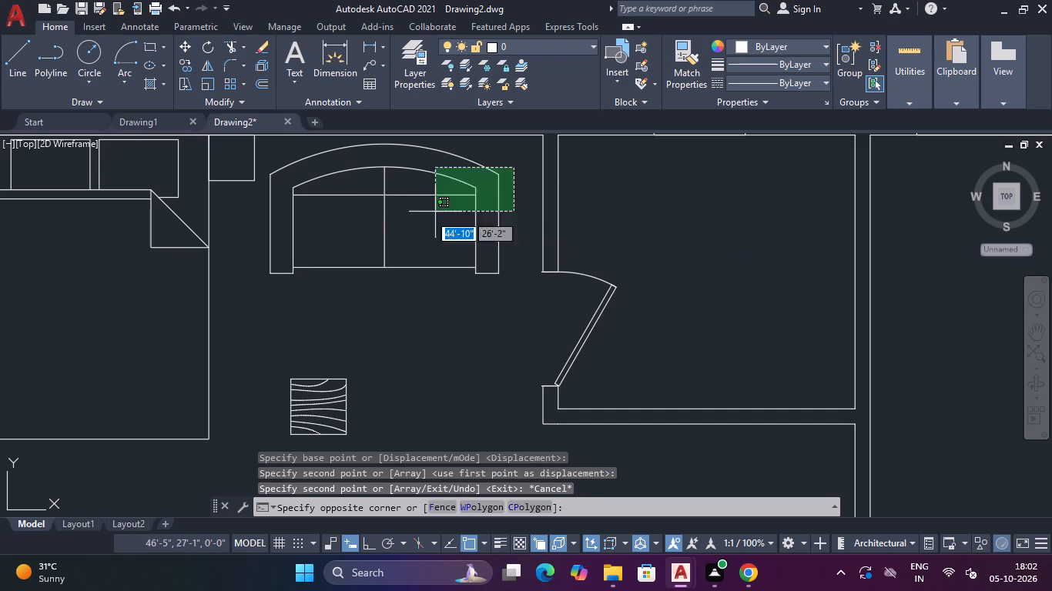
click(414, 222)
text(SC)
key(space)
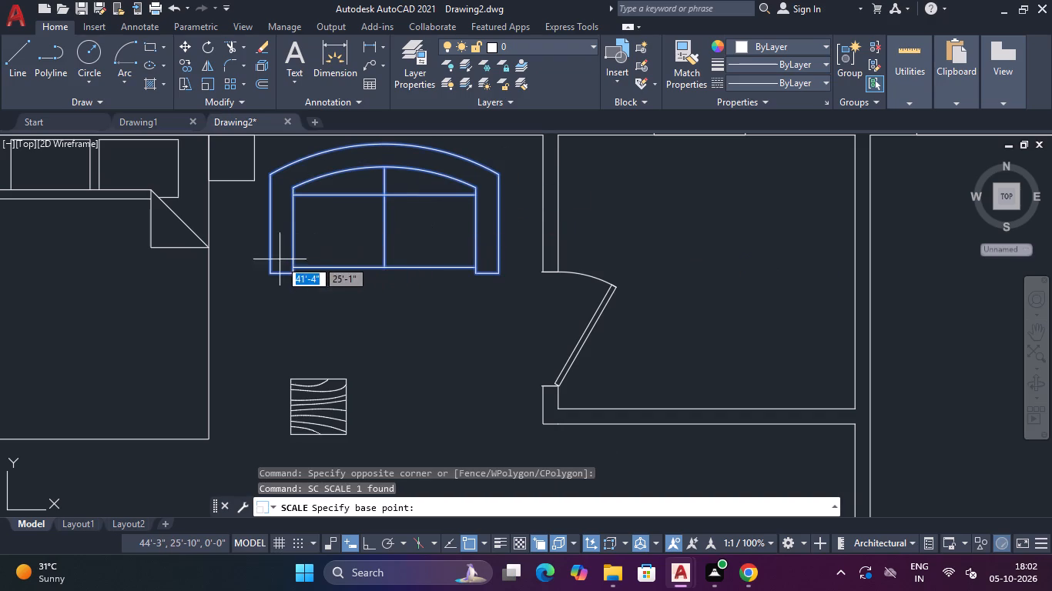
drag(271, 273, 279, 273)
click(350, 236)
Copy the reduced sofa about 0'-8" east and 0'-8" north, towards the bedroom's north wall.
click(461, 169)
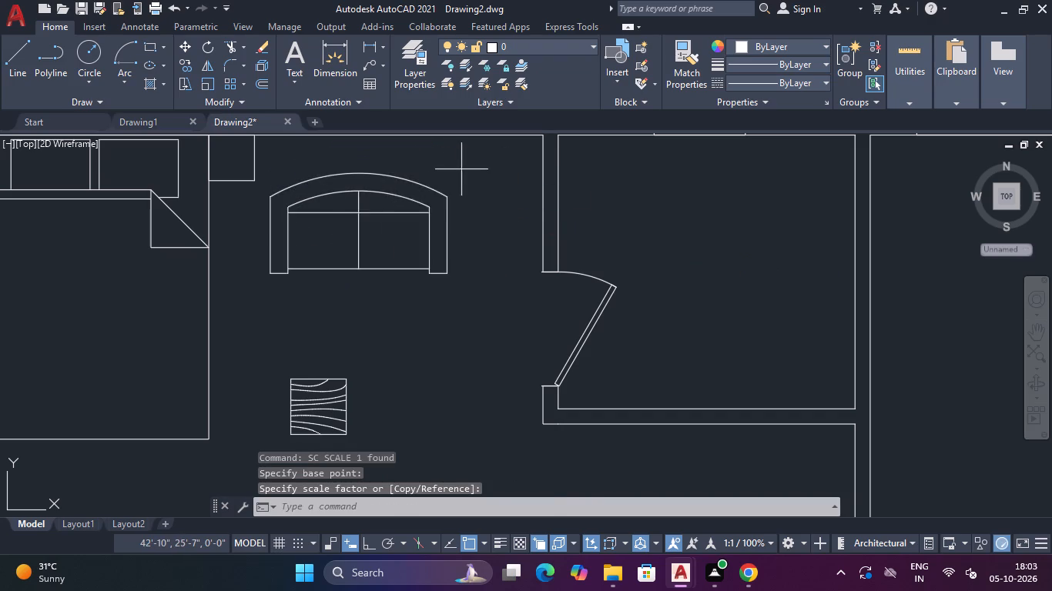
click(349, 255)
key(c)
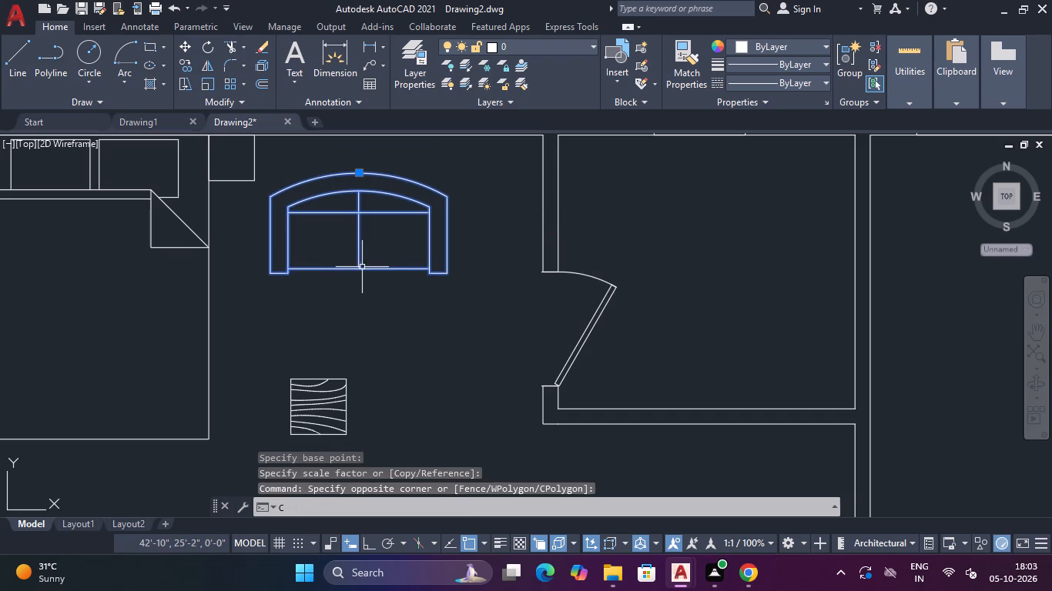
key(o)
key(space)
click(354, 264)
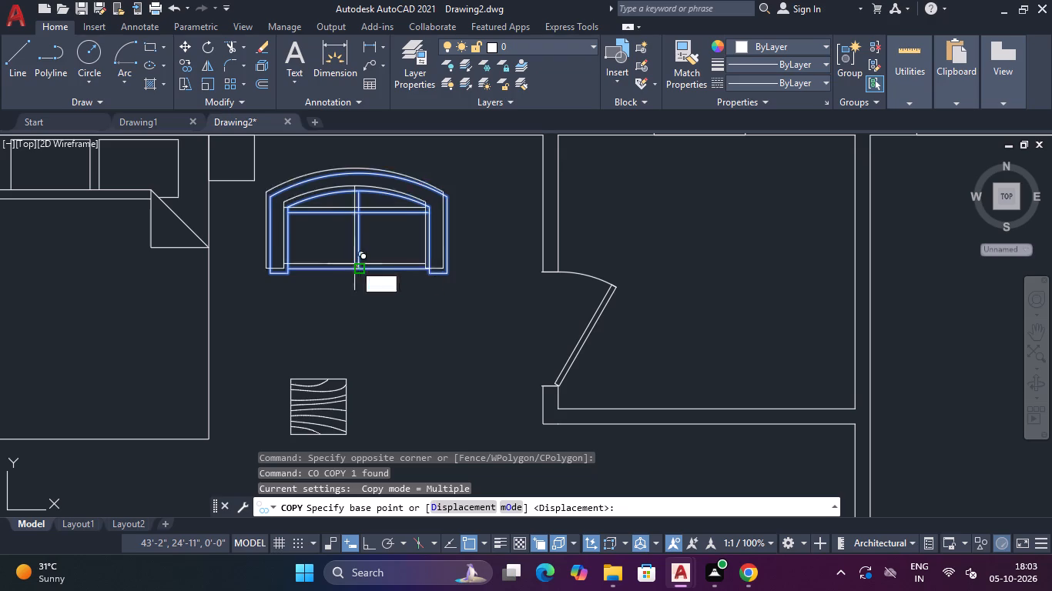
click(388, 237)
key(Escape)
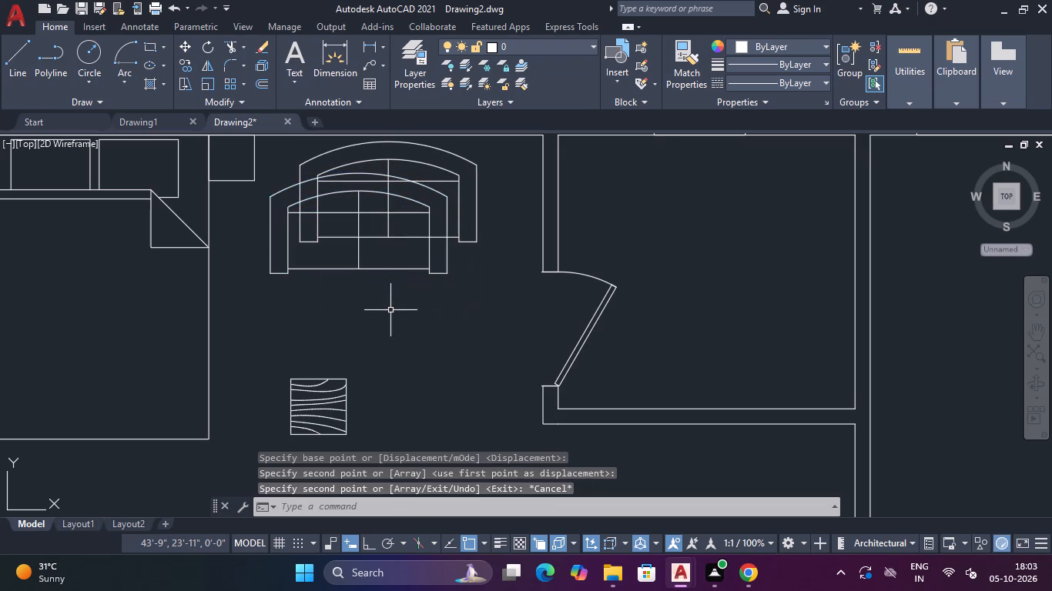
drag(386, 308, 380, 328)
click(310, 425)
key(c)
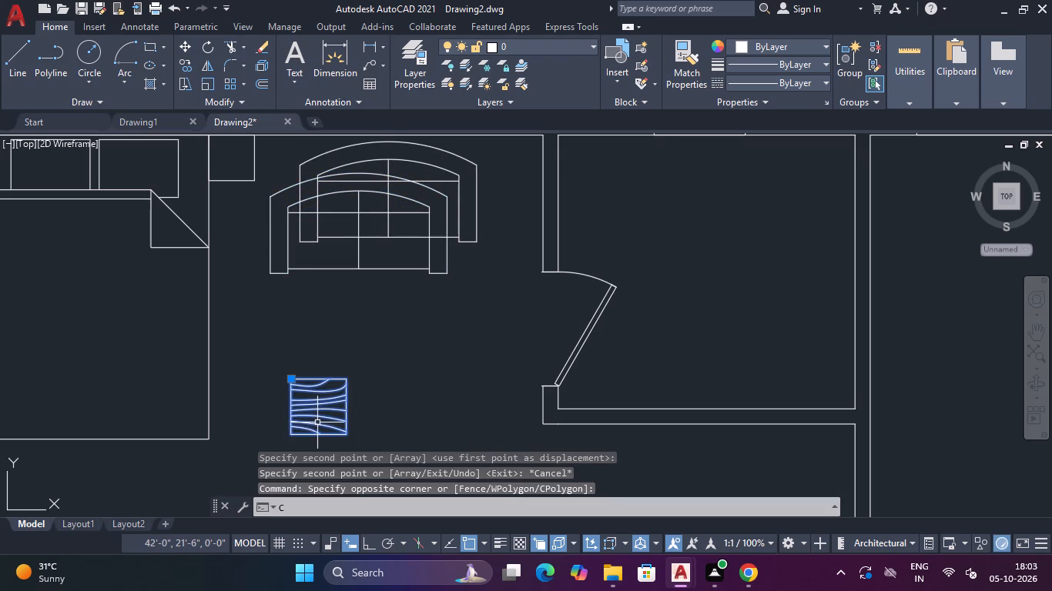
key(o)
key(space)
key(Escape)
Move the small wood-grain table about 1'-4" east and 1'-10" north so it sits in front of the sofas.
click(367, 377)
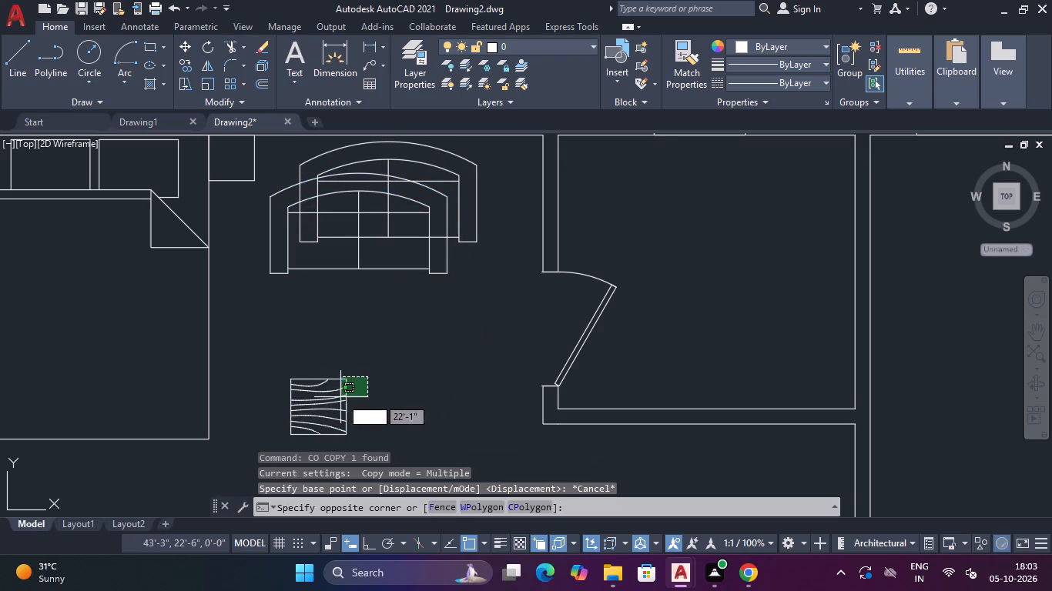
click(324, 401)
text(M)
key(space)
click(313, 412)
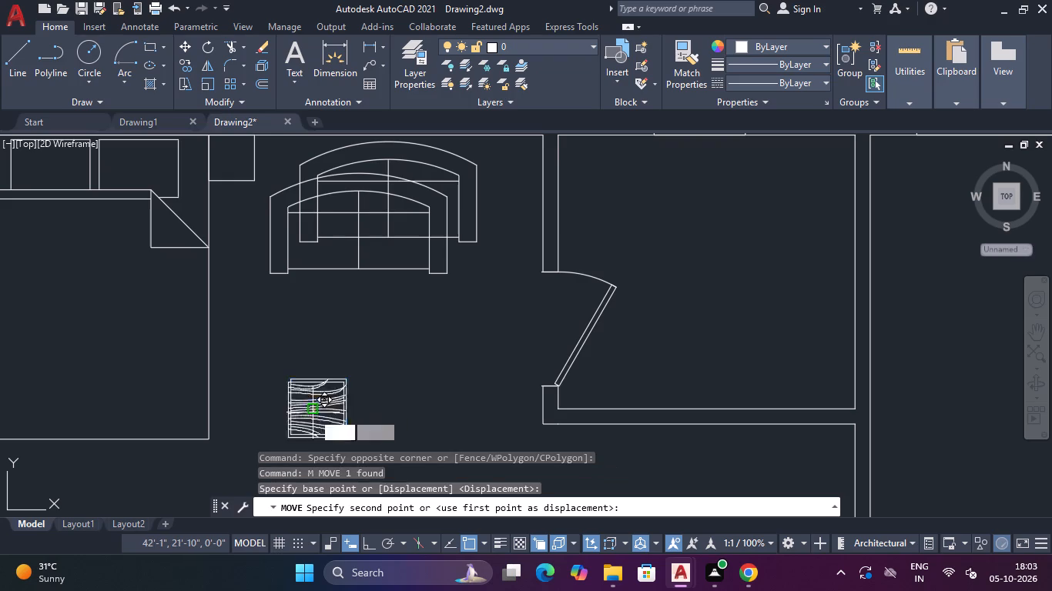
click(375, 324)
key(Escape)
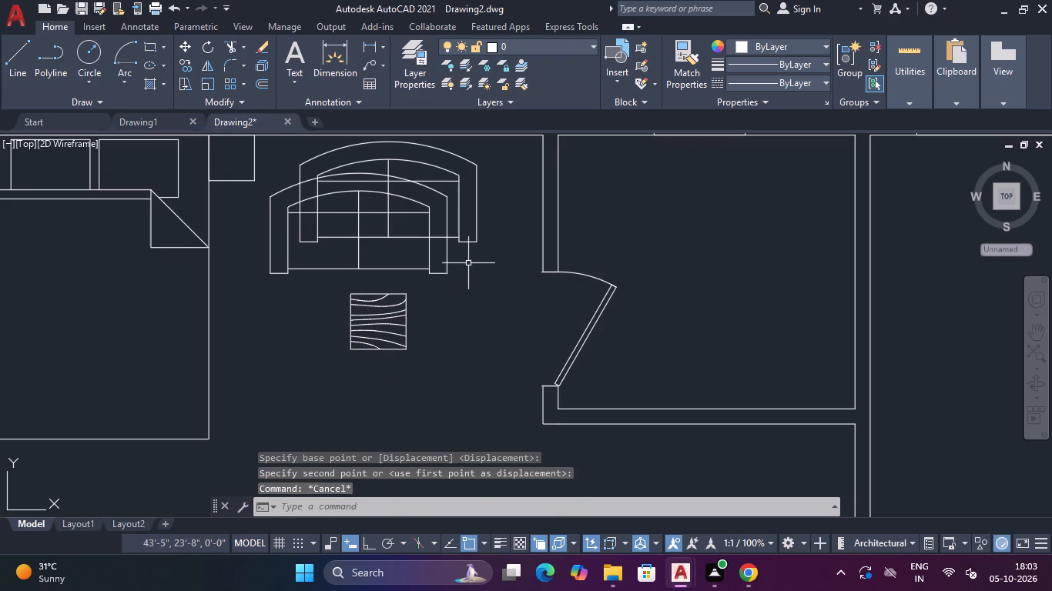
Erase the southwestern of the two overlapping sofas in the northwest bedroom.
drag(467, 262, 457, 260)
click(427, 262)
key(Delete)
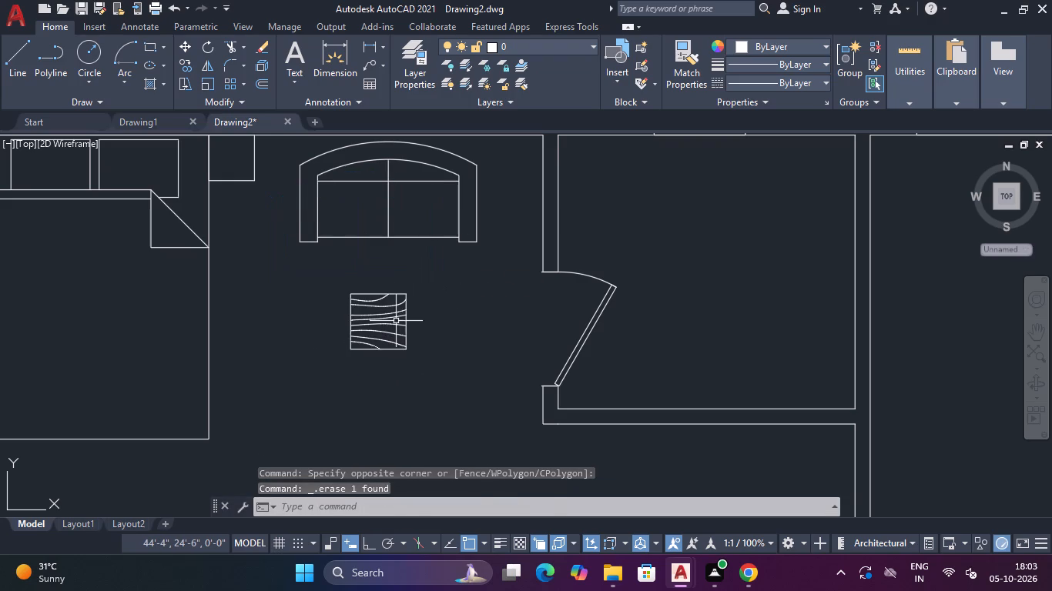
Move the small wood-grain table about 0'-7" north and slightly east, centring it in front of the remaining sofa.
click(396, 322)
click(374, 339)
key(m)
key(space)
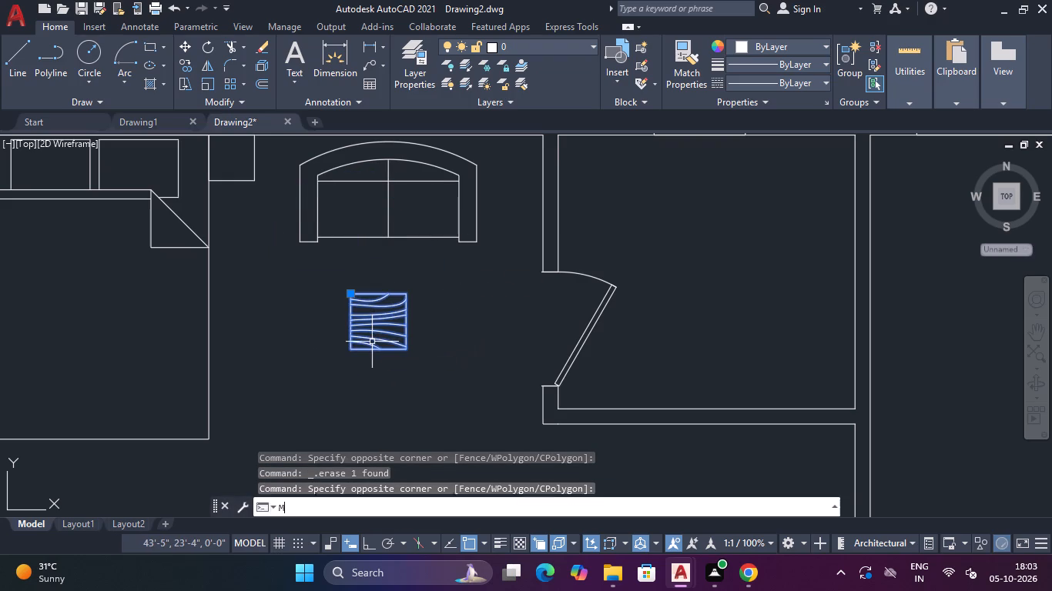
click(380, 326)
click(390, 301)
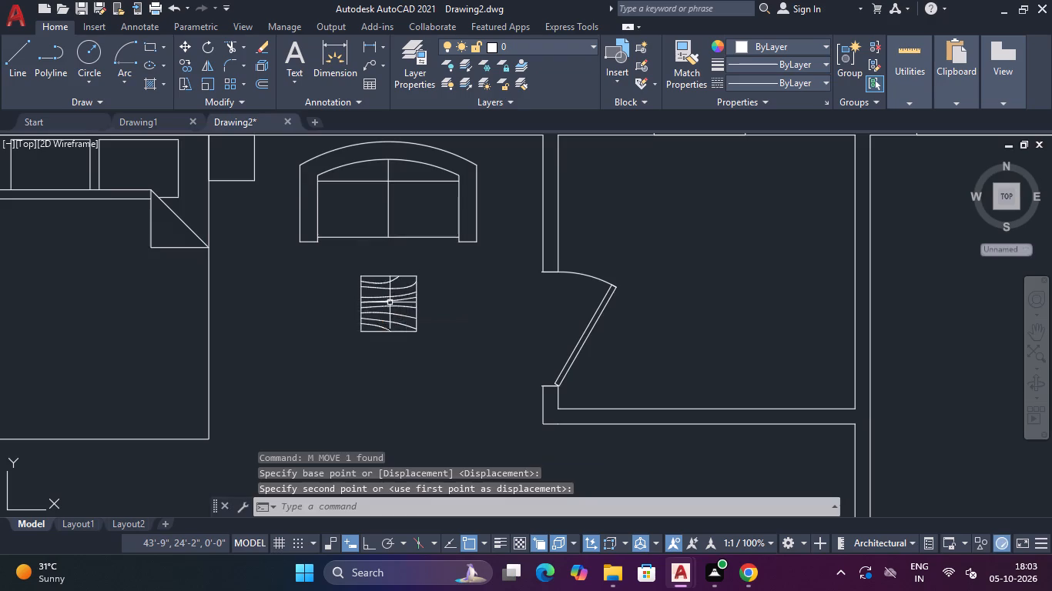
scroll(428, 298, down, 3)
key(Escape)
Draw a rectangle about 1'-9" by 5'-3" against the east wall of the alcove southeast of the northwest bedroom.
middle_drag(441, 326, 399, 292)
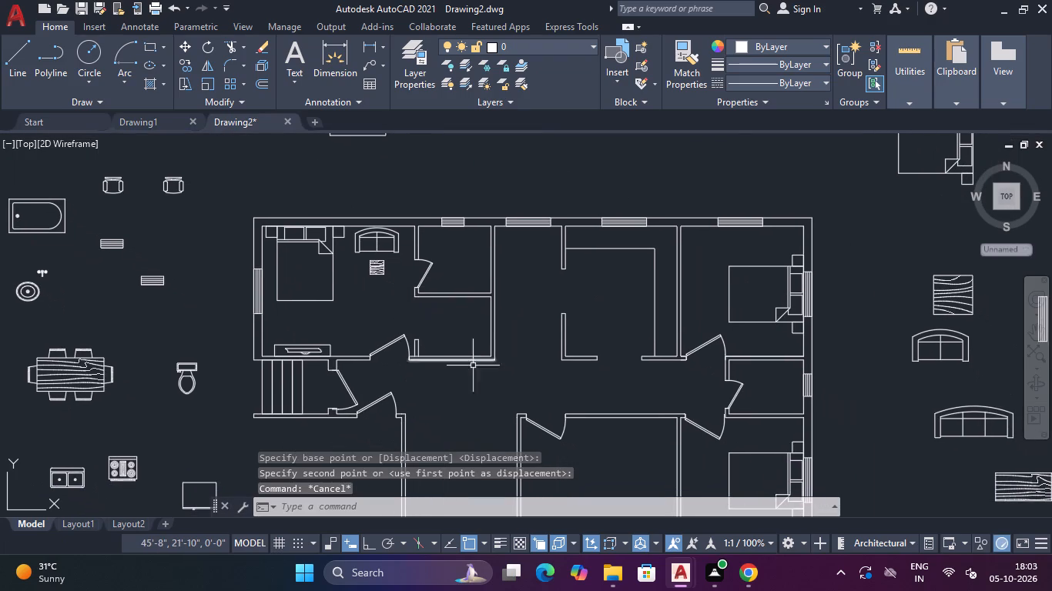
middle_drag(444, 319, 386, 305)
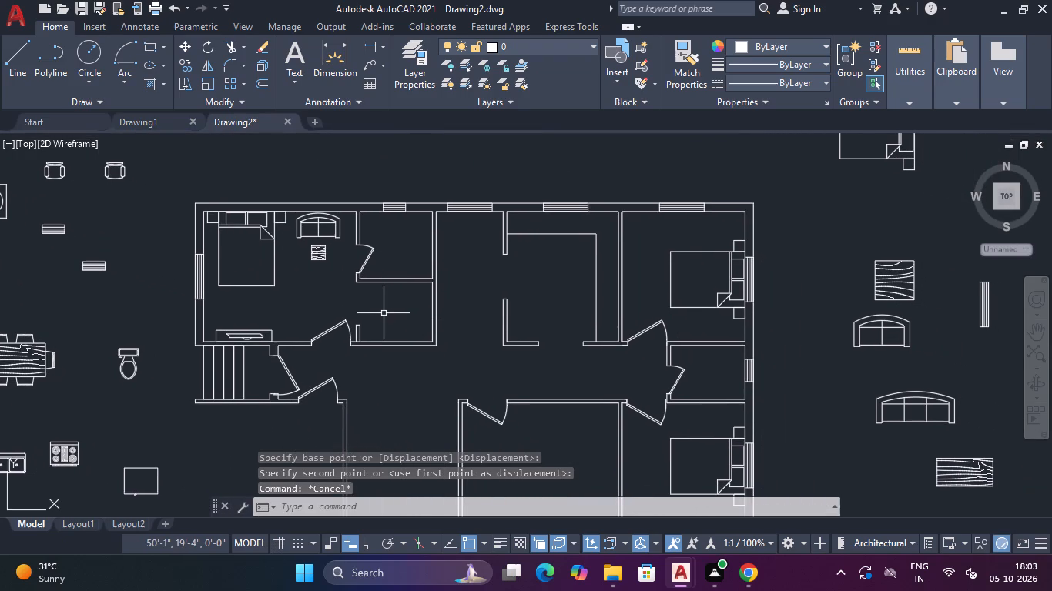
text(RC)
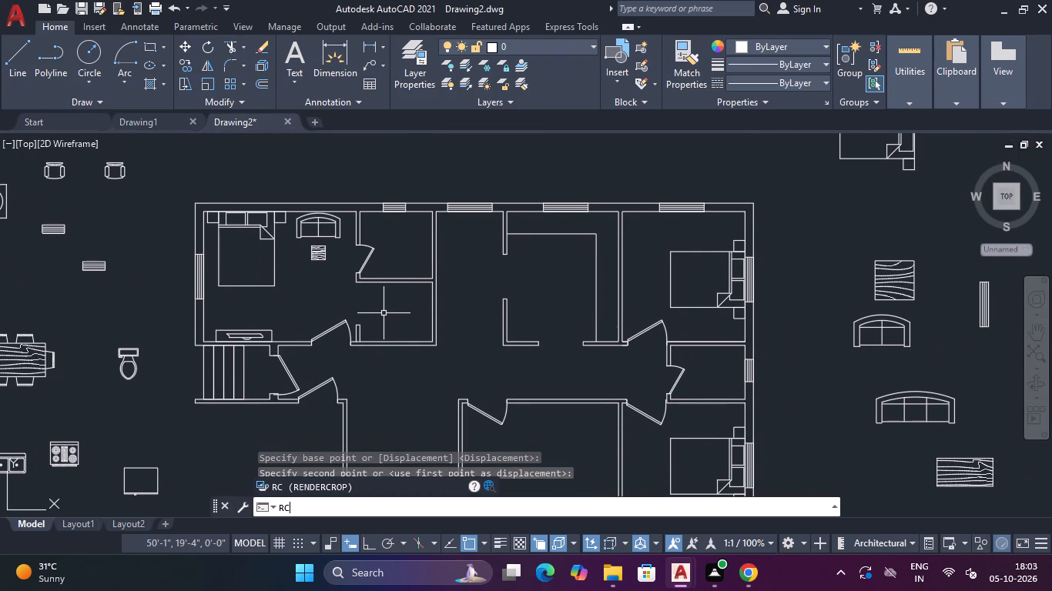
key(BackSpace)
text(EC)
key(space)
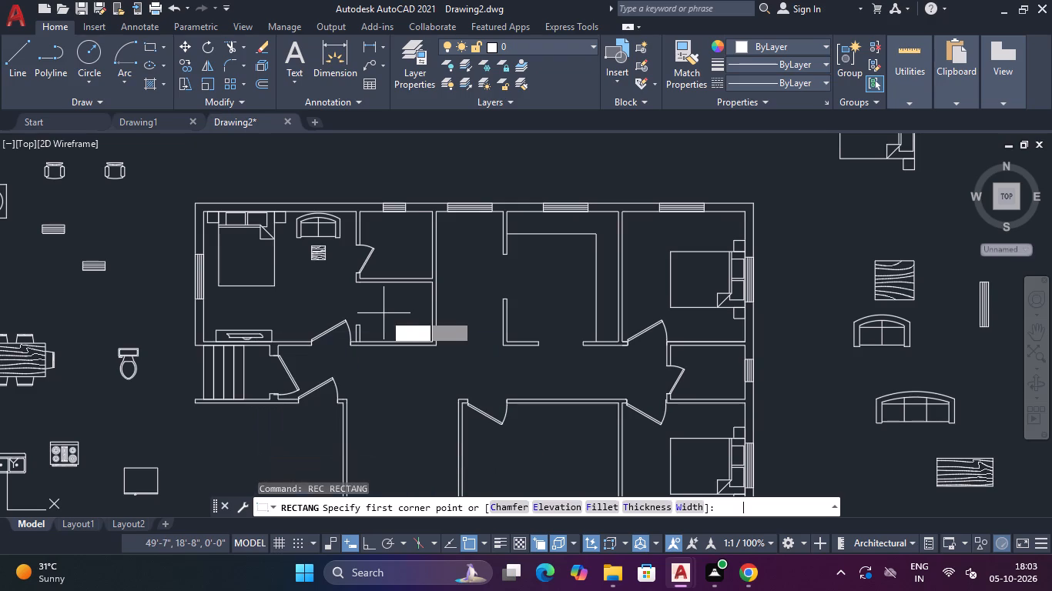
scroll(435, 286, up, 1)
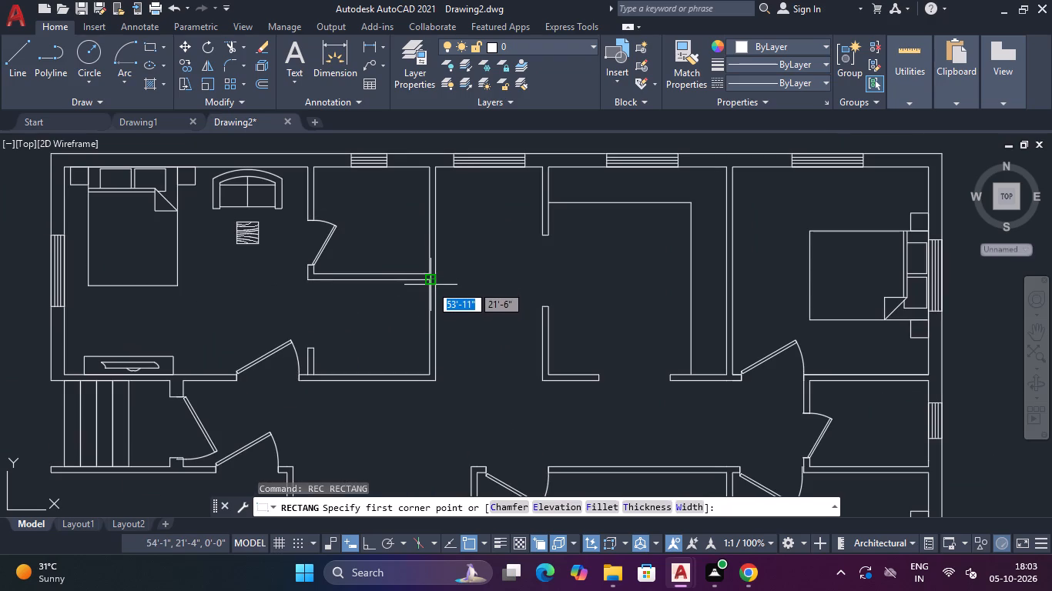
scroll(429, 282, up, 3)
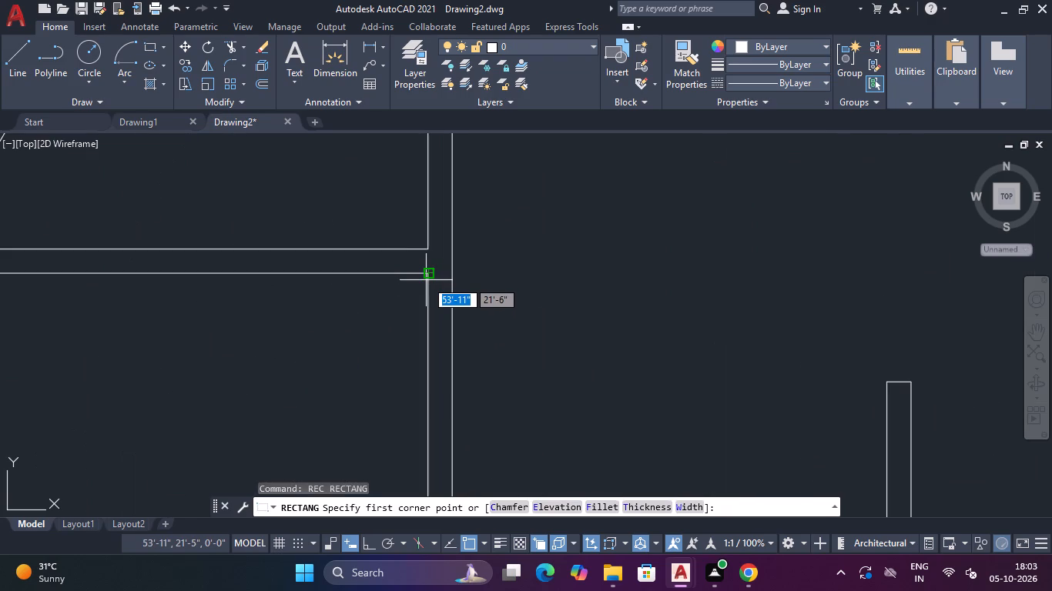
click(431, 275)
scroll(350, 388, down, 3)
middle_drag(353, 390, 383, 319)
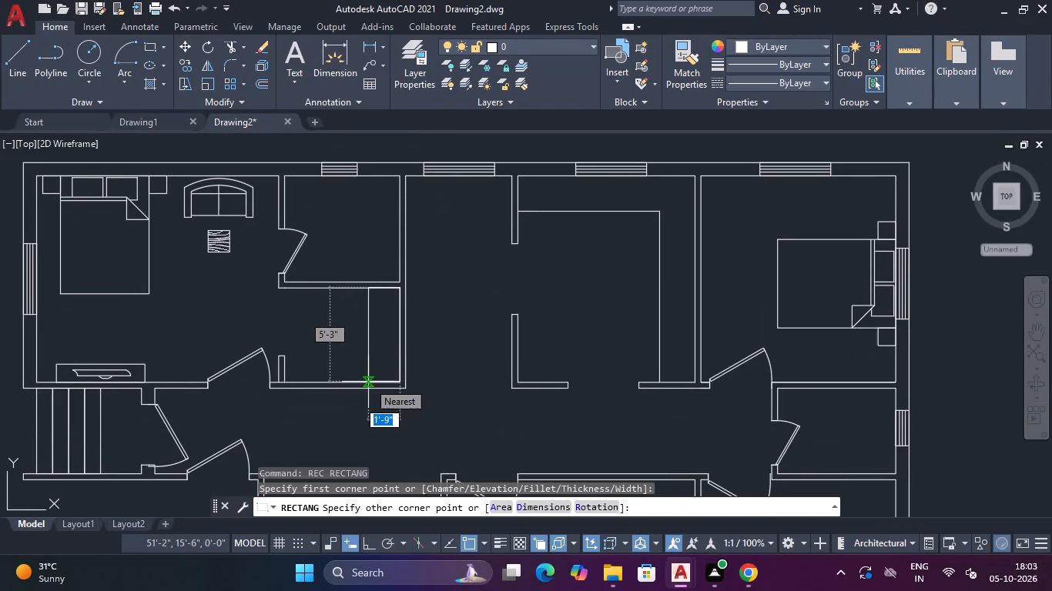
click(368, 382)
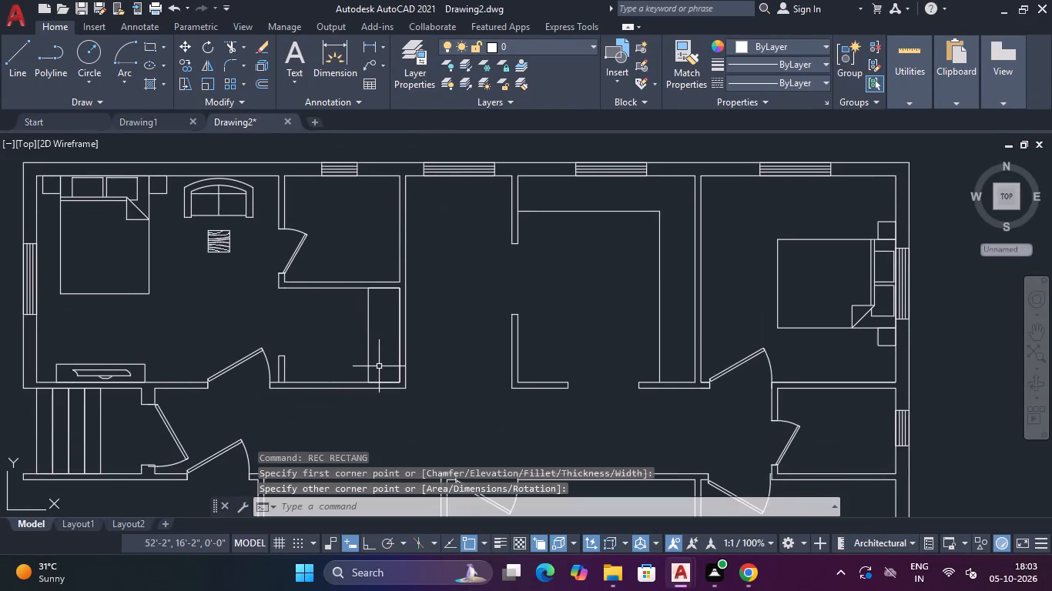
Draw a second rectangle along the alcove's south wall, from the short partition stub to the east wall, overlapping the first rectangle.
key(space)
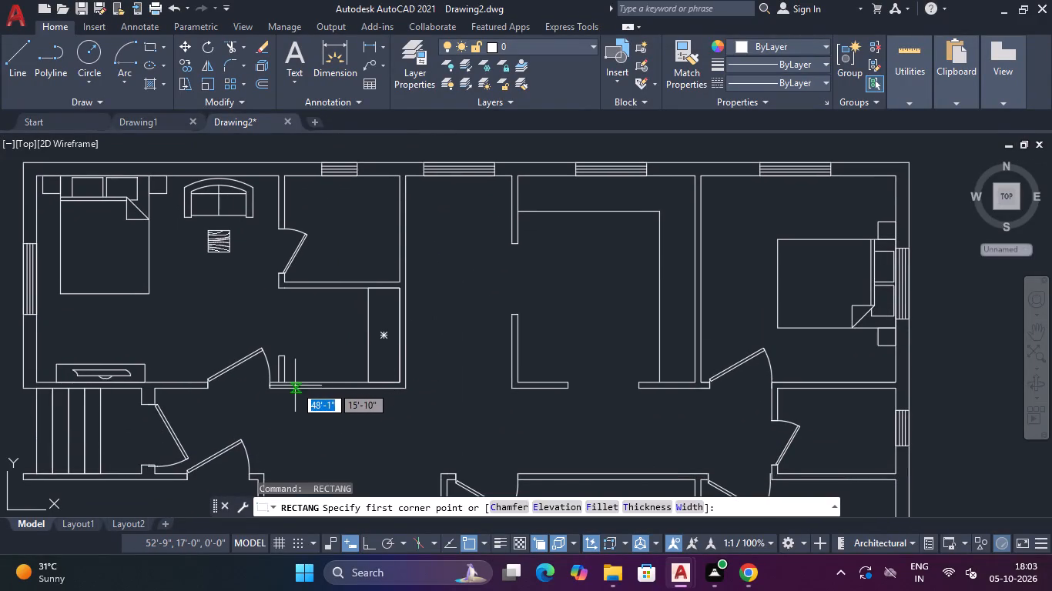
click(286, 378)
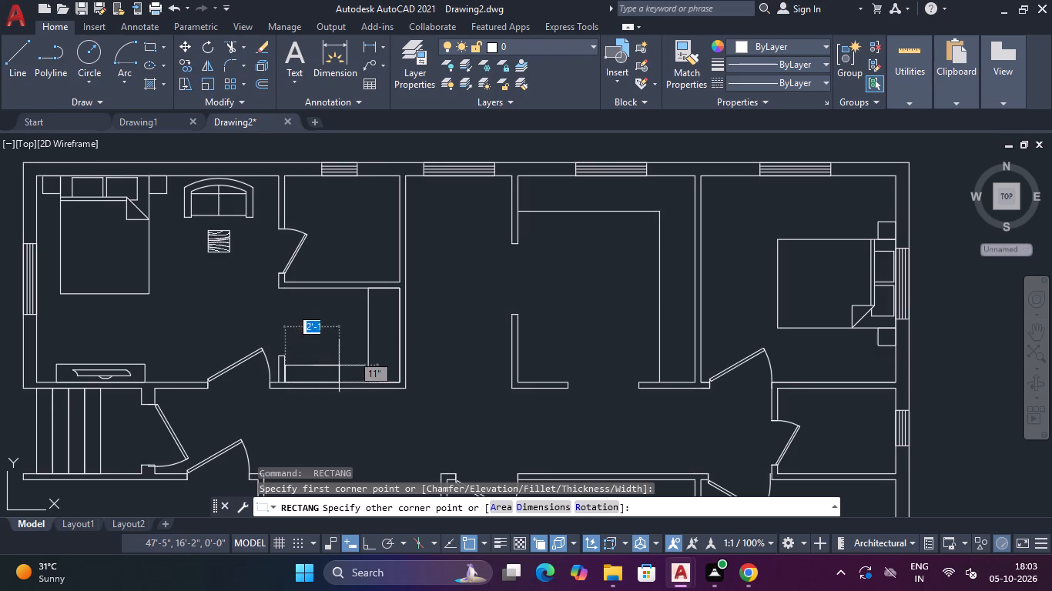
click(397, 359)
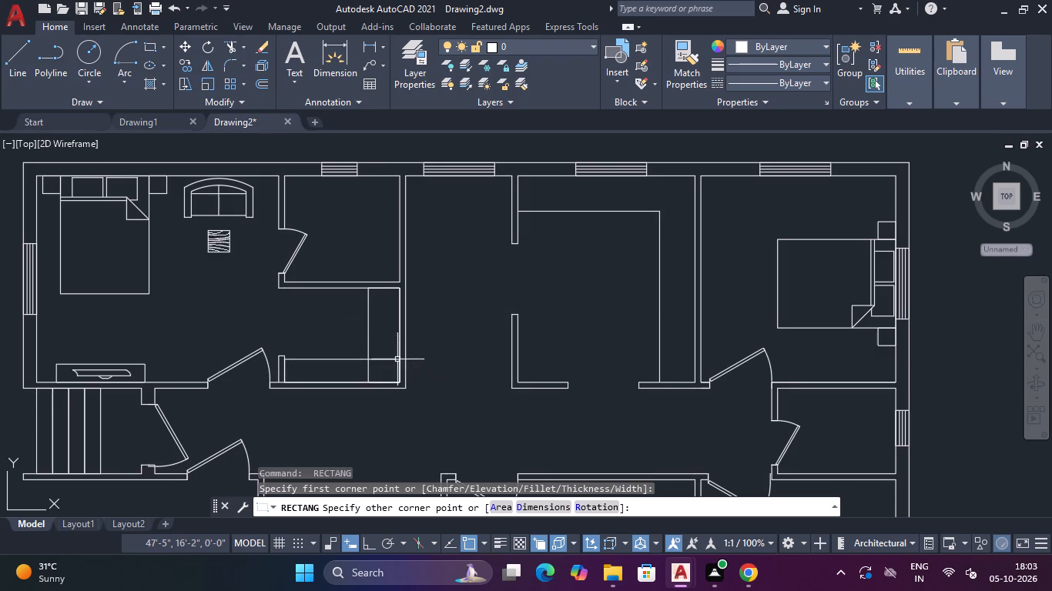
key(Escape)
Trim the edges where the two alcove rectangles overlap to form one L-shaped outline.
text(TR)
key(space)
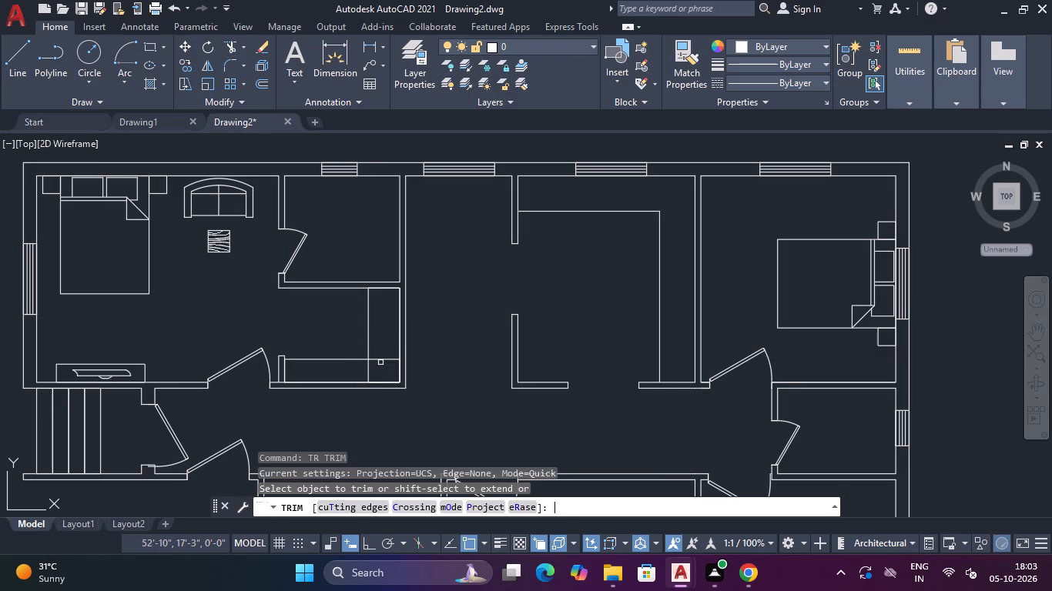
click(382, 355)
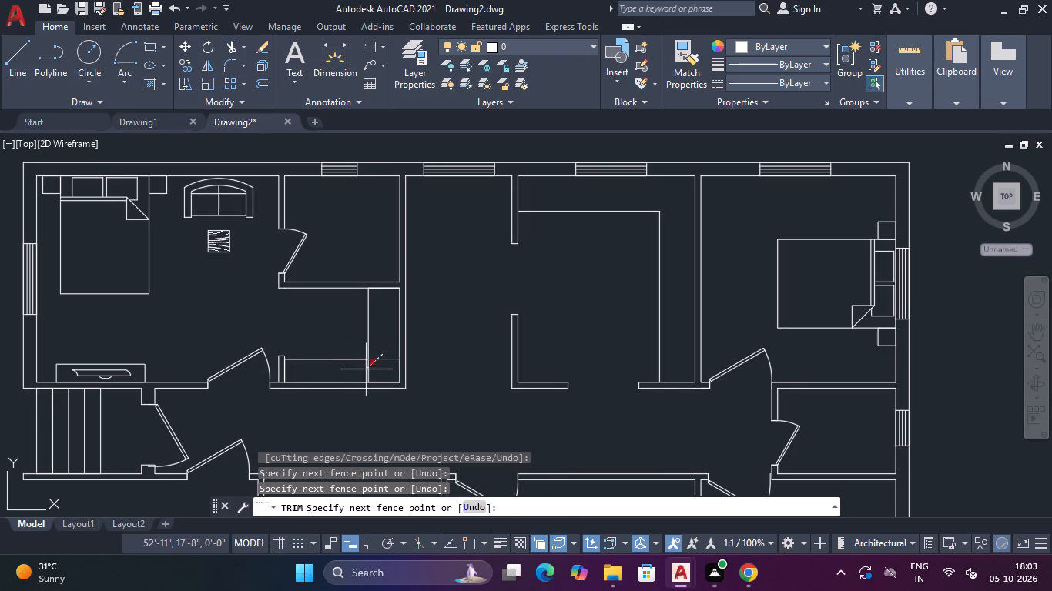
click(361, 369)
key(Escape)
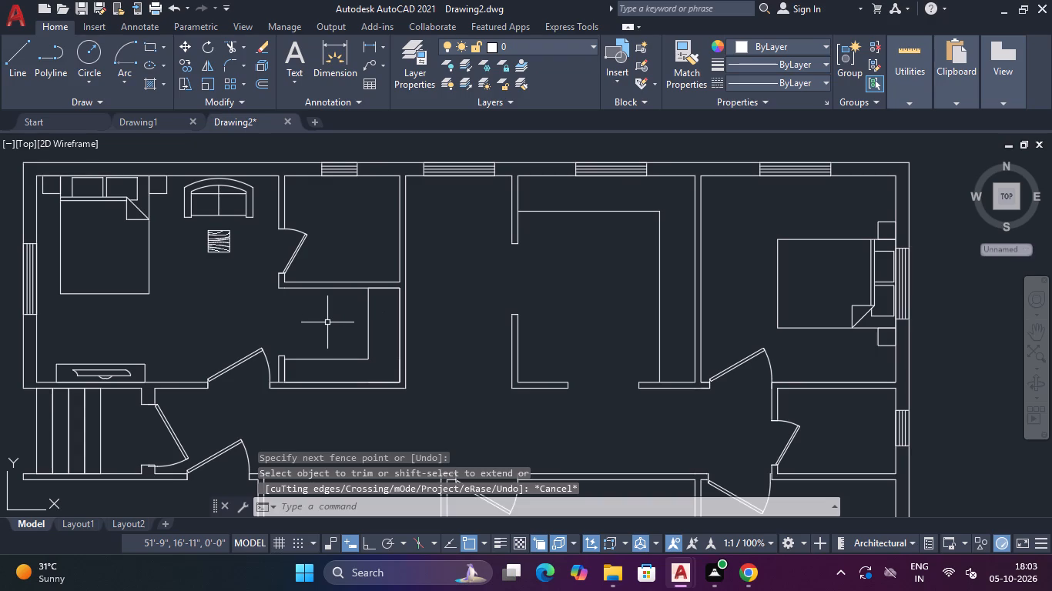
Offset both trimmed rectangles of the L-shaped outline 4" inward.
text(O)
key(space)
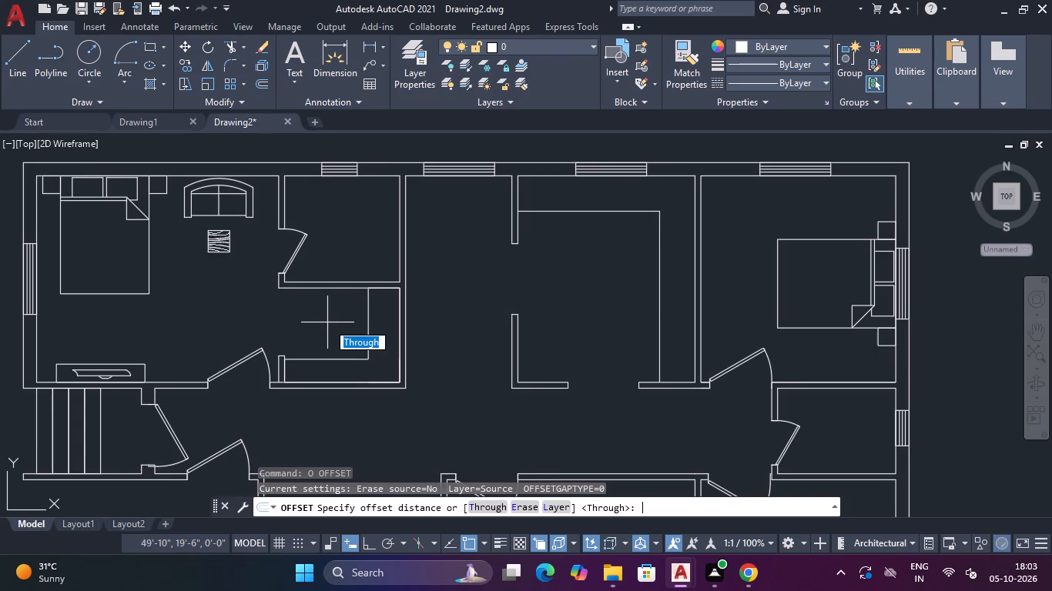
text(4")
key(Return)
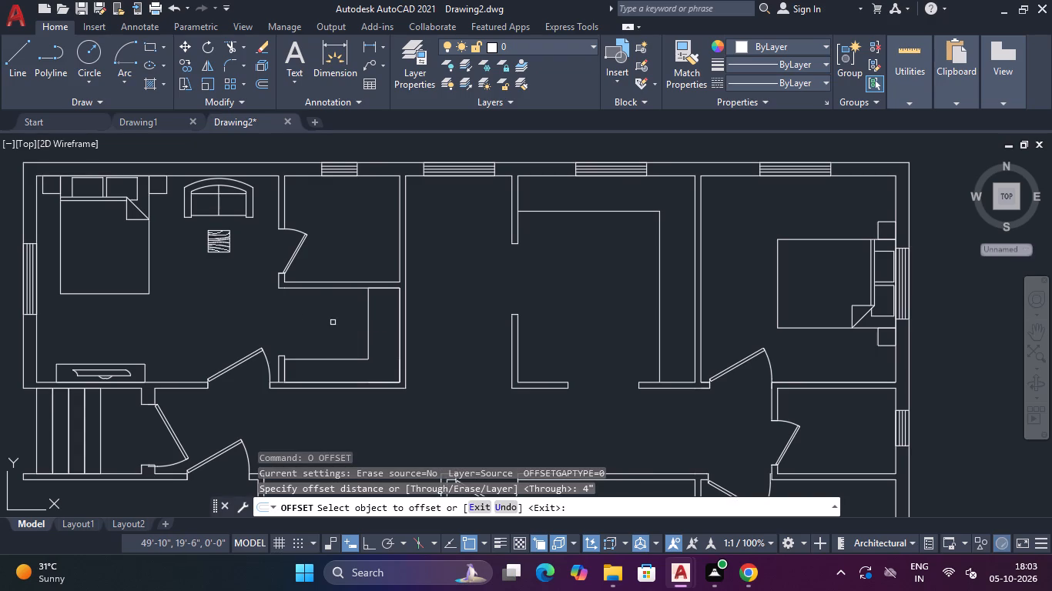
click(367, 325)
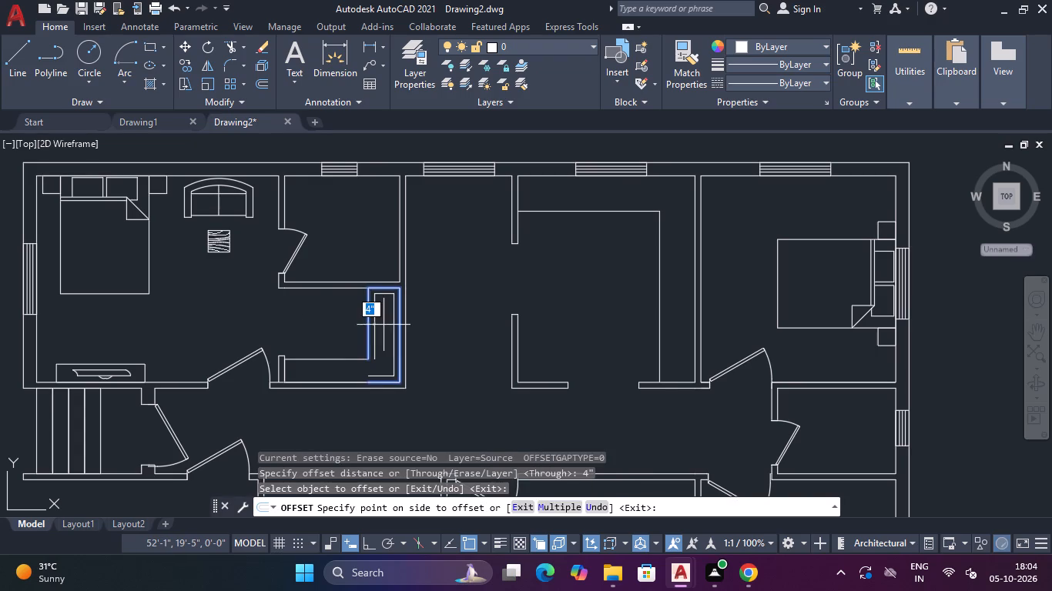
click(384, 325)
click(333, 359)
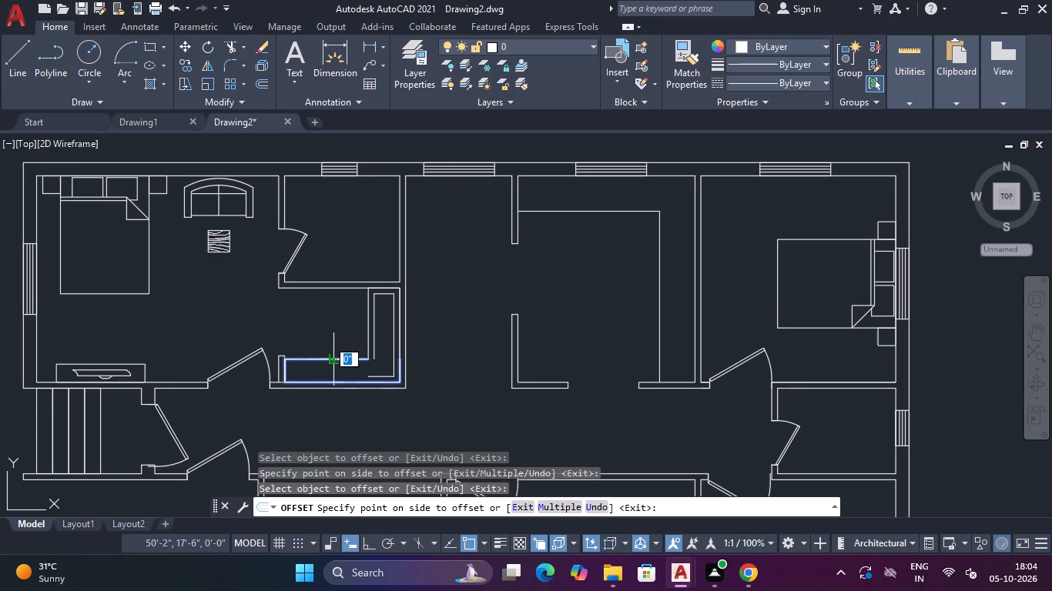
click(333, 373)
key(Escape)
key(Escape)
Draw two short lines extending the open ends of the offset outlines until they meet at the L's inner corner.
scroll(366, 359, up, 4)
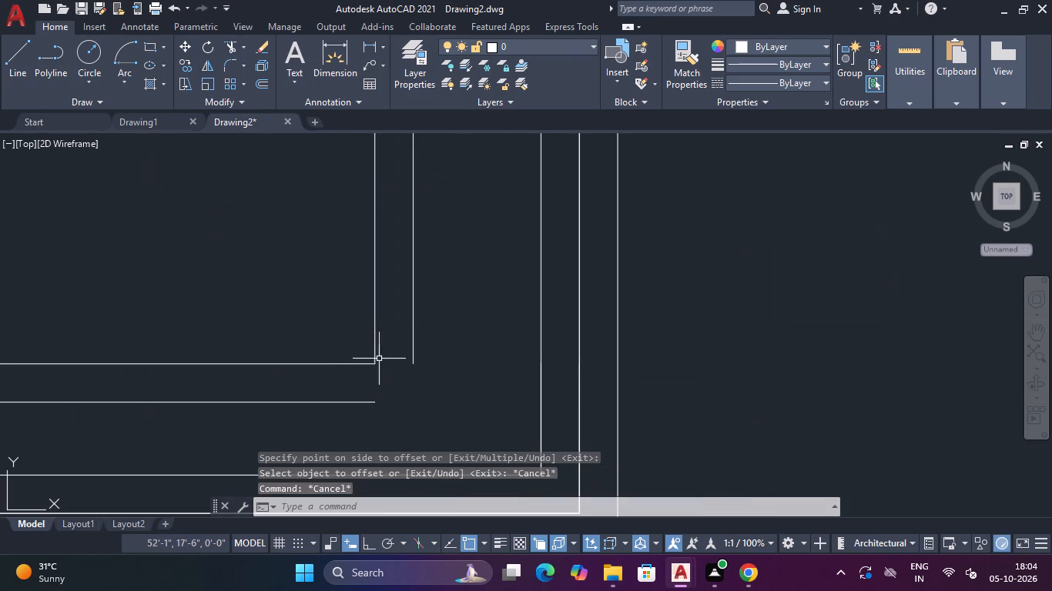
text(L)
key(space)
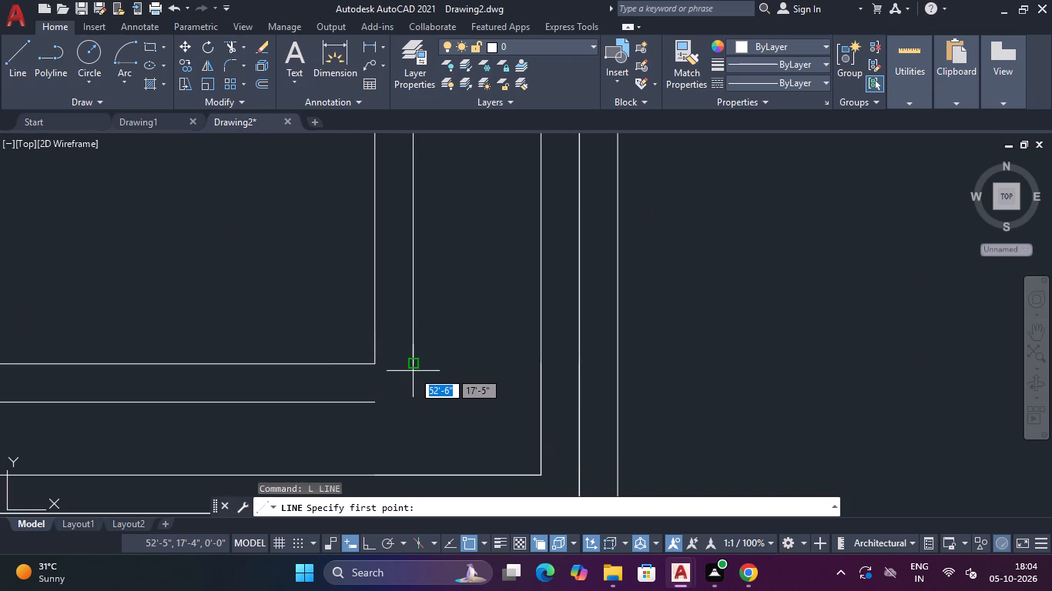
click(412, 362)
click(416, 443)
key(Escape)
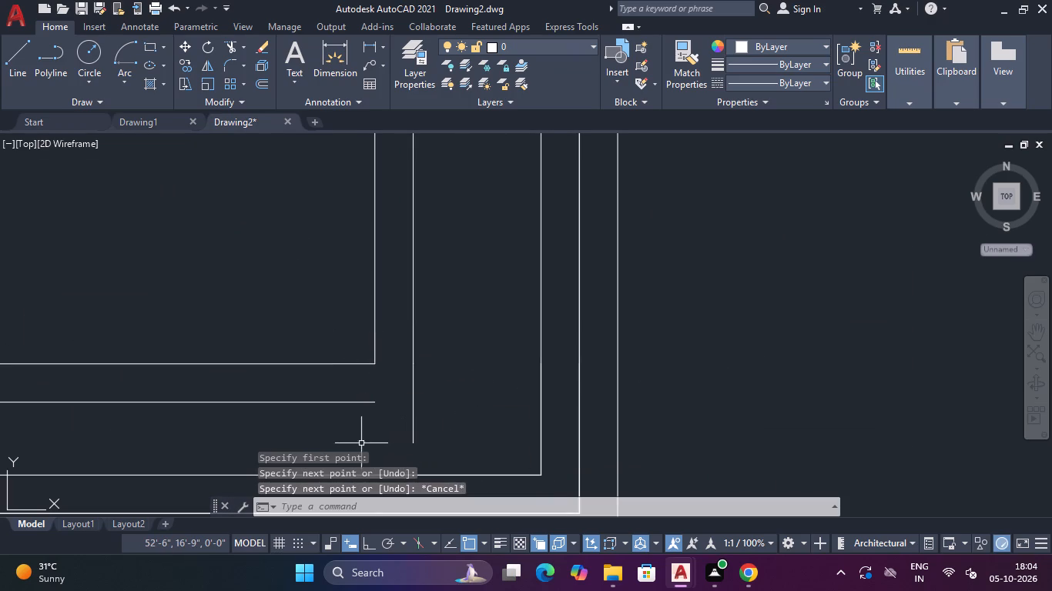
key(space)
click(374, 403)
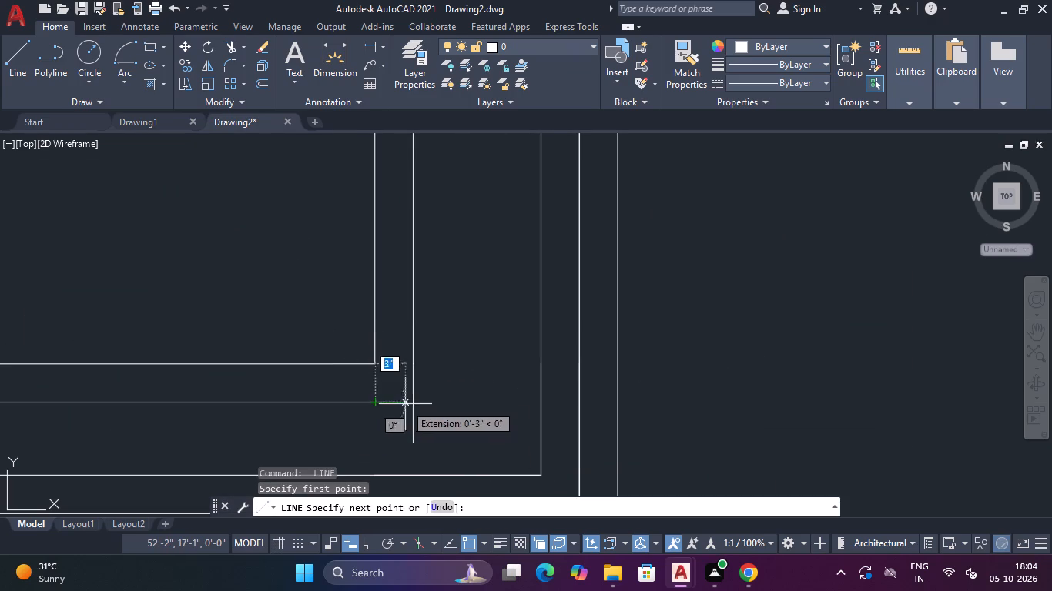
click(414, 404)
key(Escape)
Trim the excess of the vertical extension line below the L's inner corner.
text(TR)
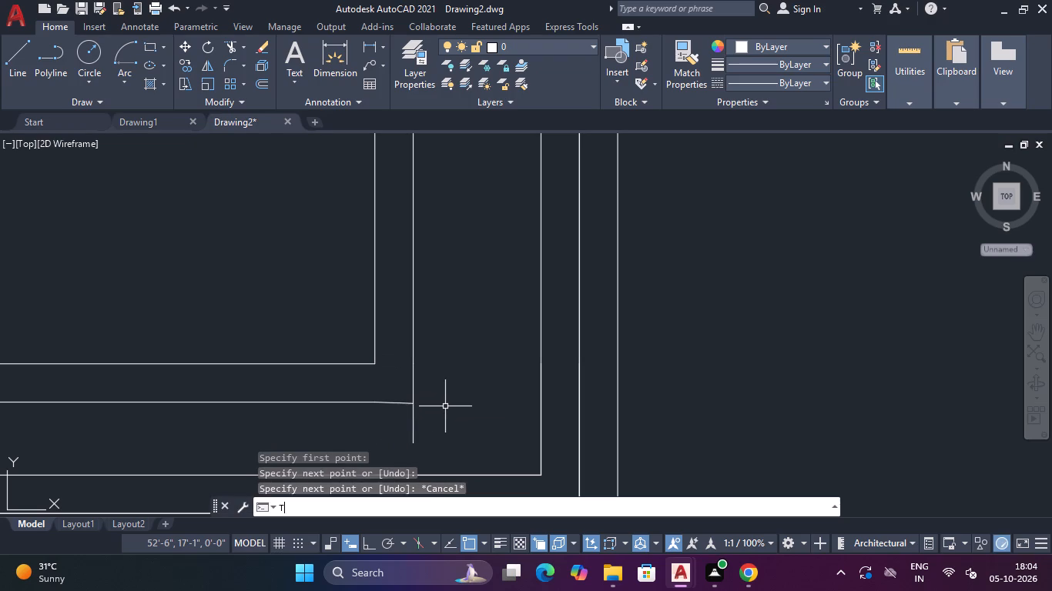
key(space)
click(431, 426)
click(382, 436)
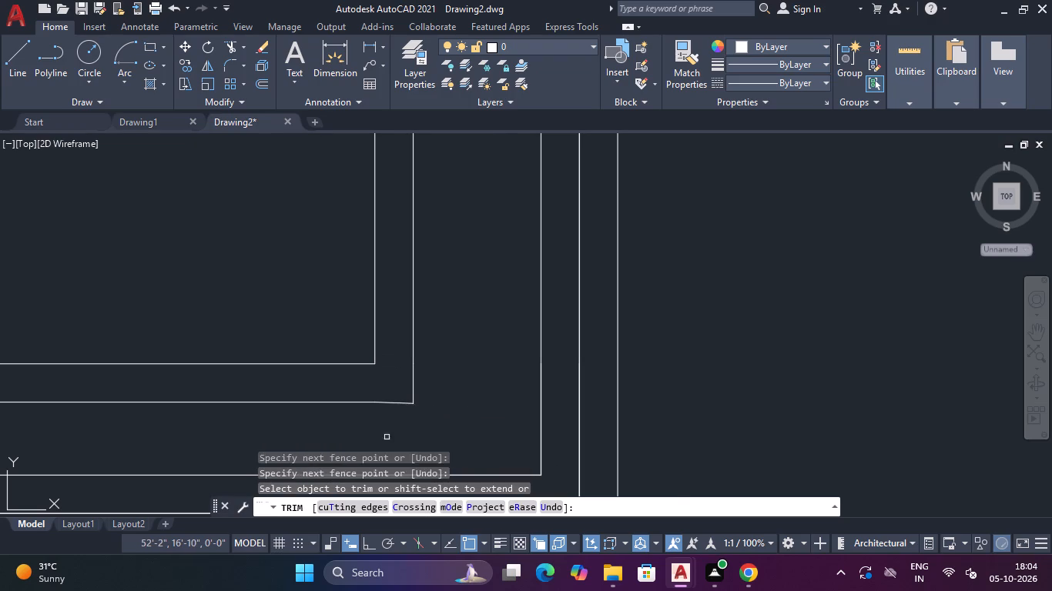
scroll(431, 412, down, 5)
middle_drag(370, 361, 320, 365)
key(Escape)
Draw a zigzag line inside the vertical leg of the L-shaped unit, from its top inner corner down to the L's inner corner.
scroll(390, 395, up, 3)
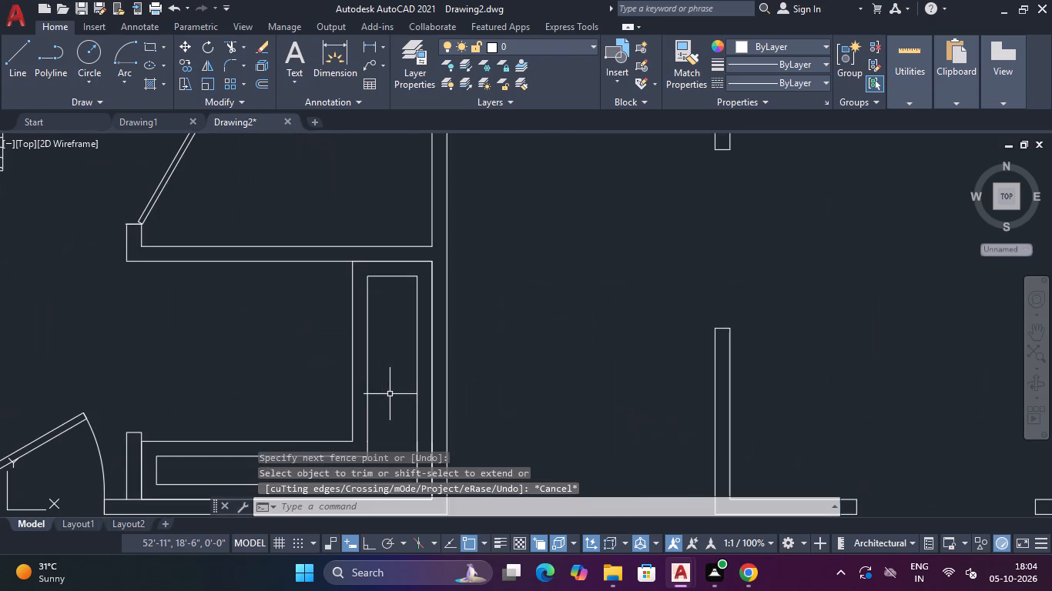
text(L)
key(space)
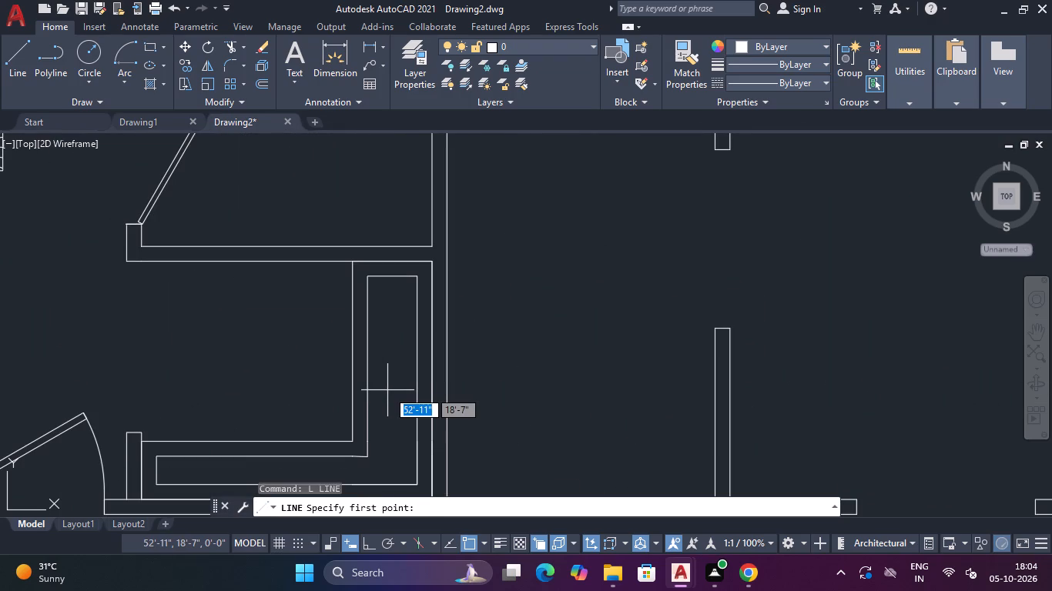
drag(367, 281, 374, 284)
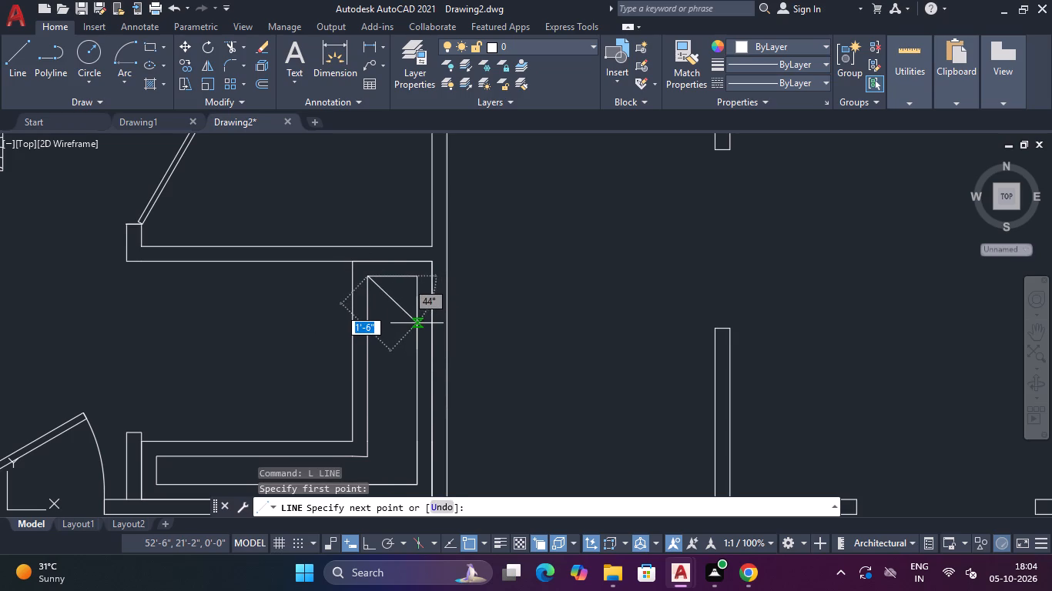
click(417, 322)
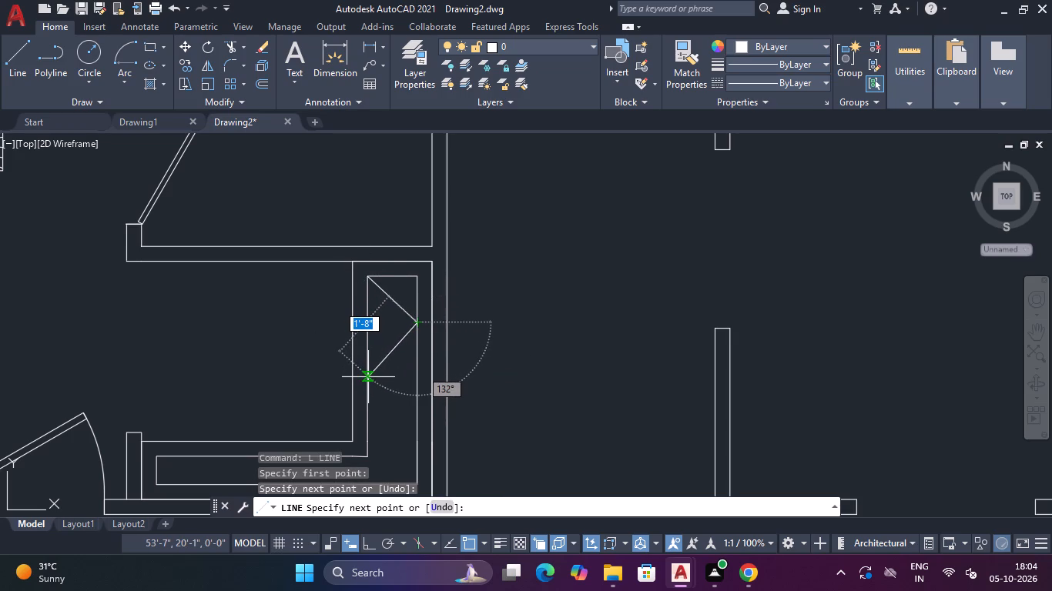
click(368, 376)
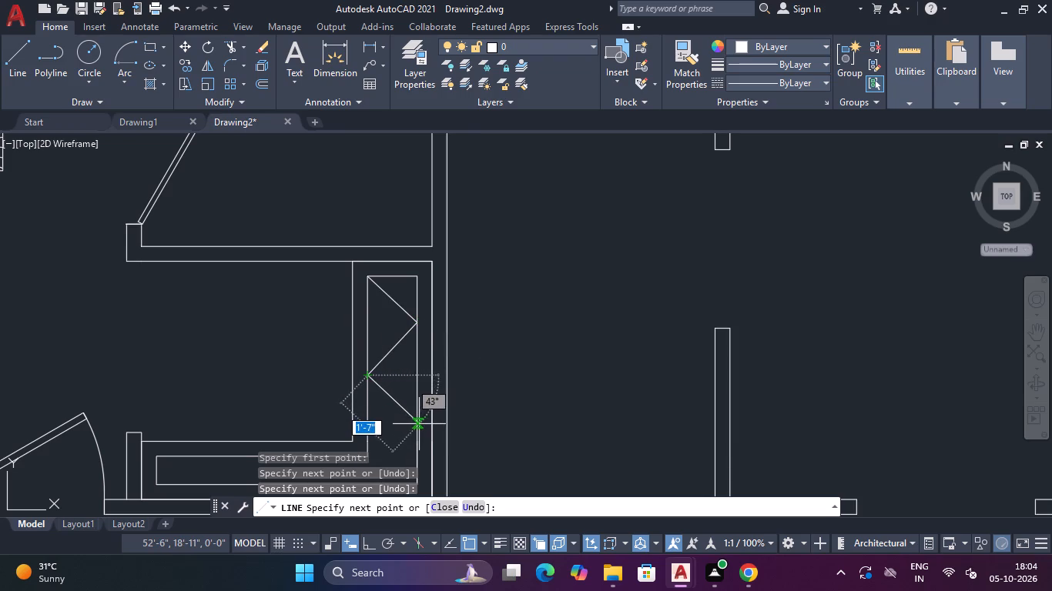
click(419, 424)
middle_drag(407, 435, 449, 297)
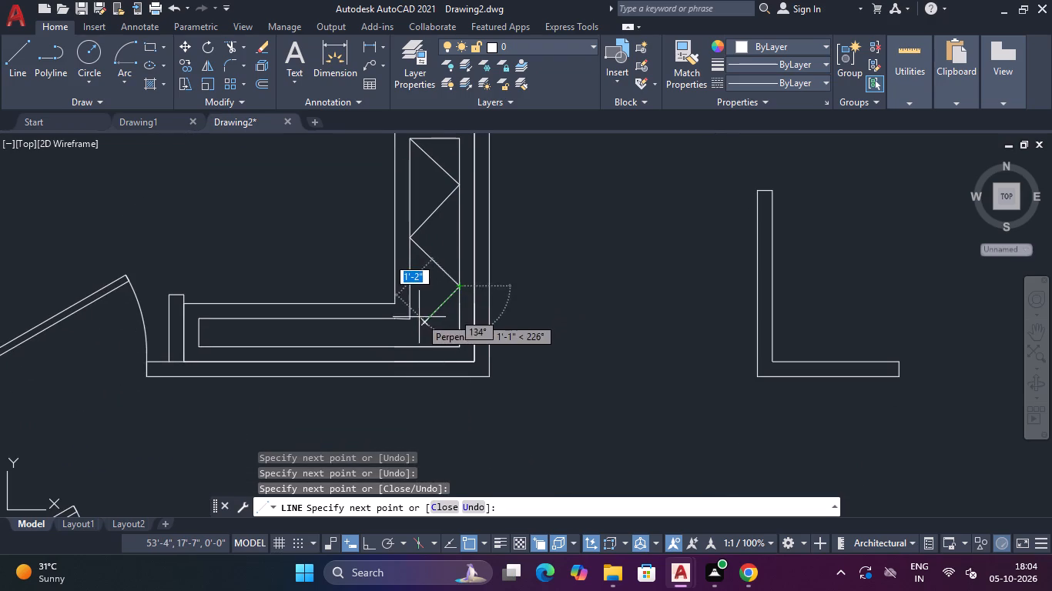
click(410, 318)
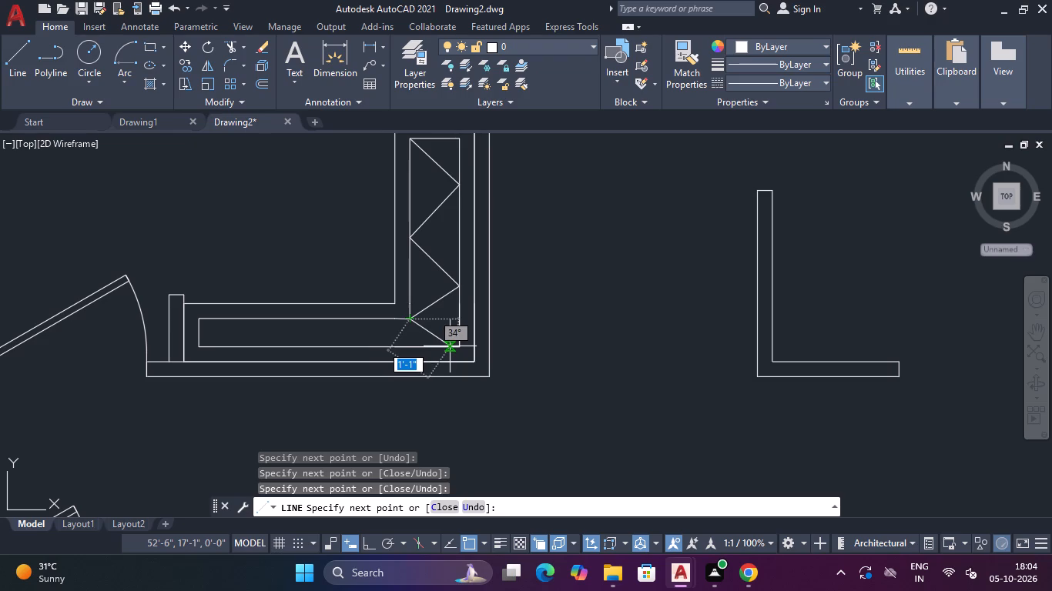
Continue the zigzag line through the horizontal leg of the L-shaped unit, ending at the upper corner of its west end.
click(450, 346)
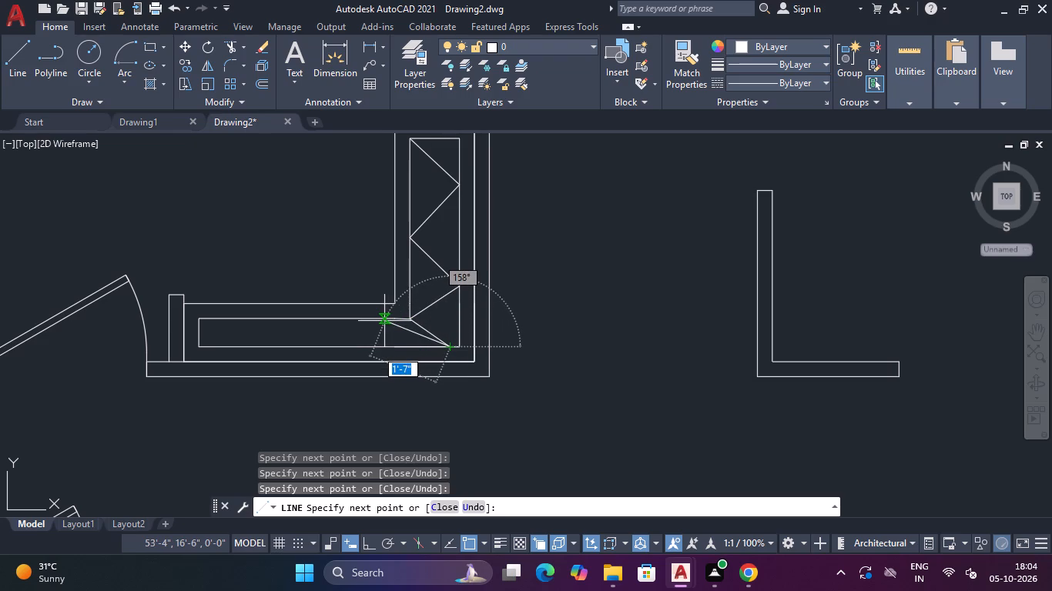
click(384, 321)
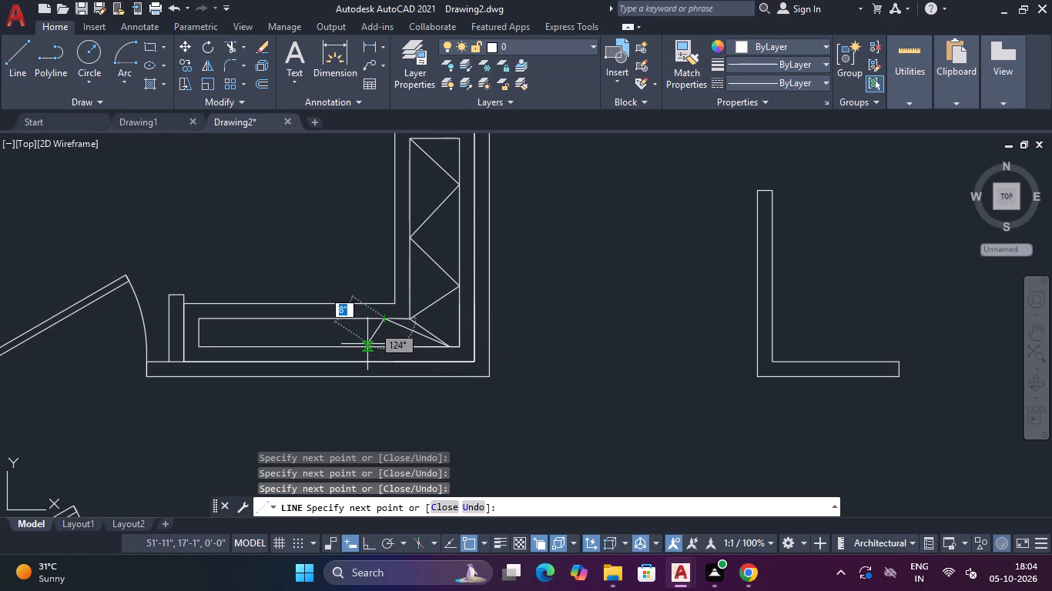
click(349, 349)
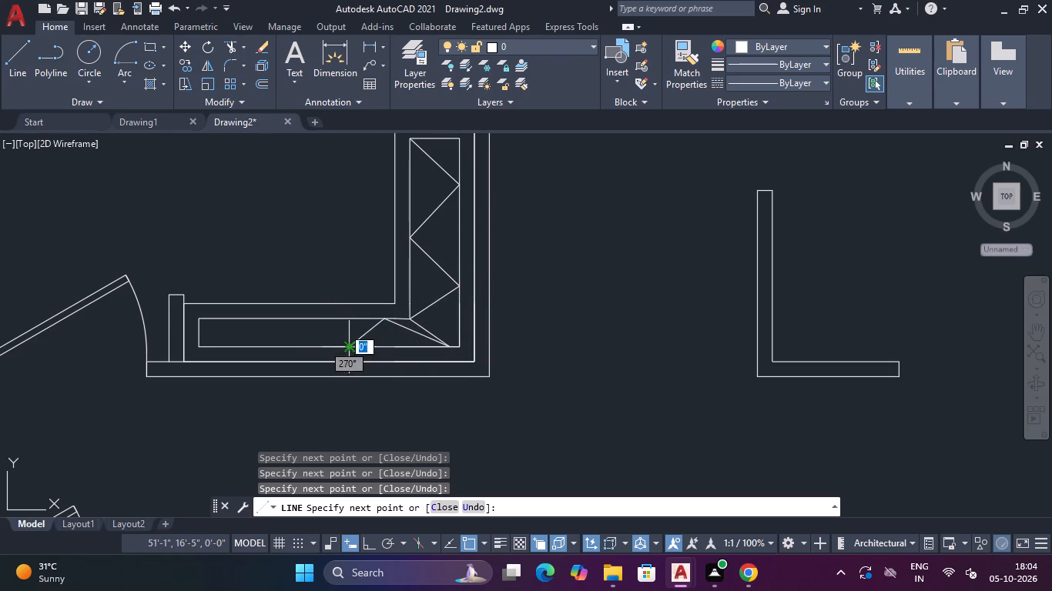
click(322, 322)
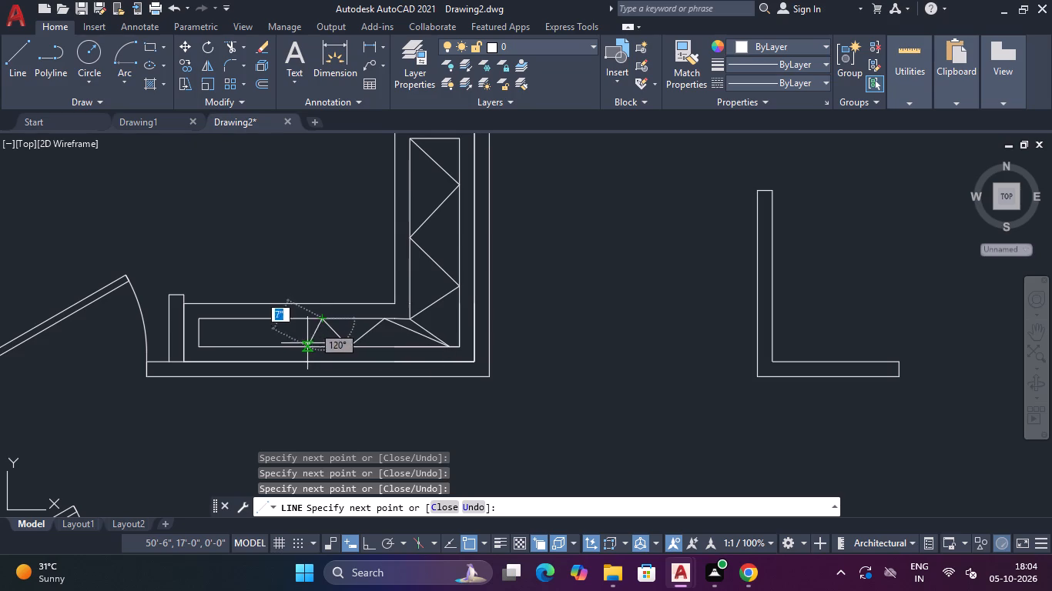
click(307, 343)
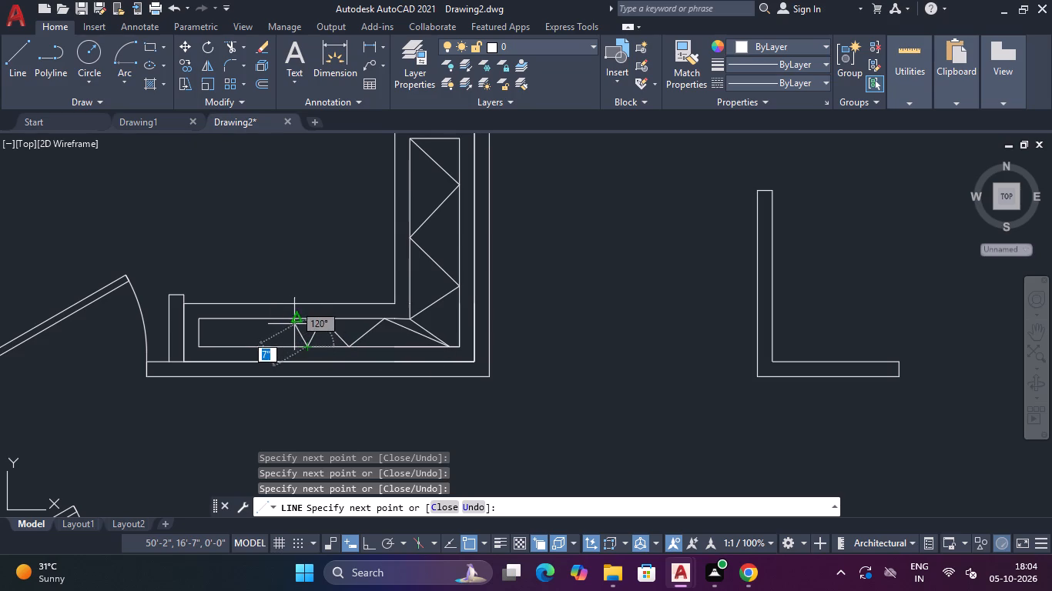
click(276, 320)
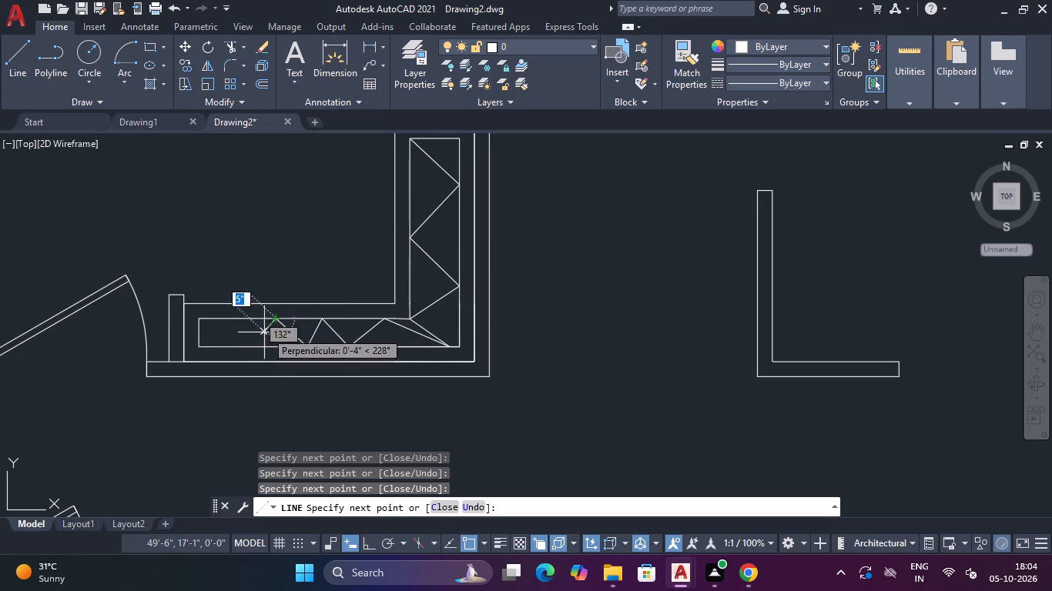
click(248, 349)
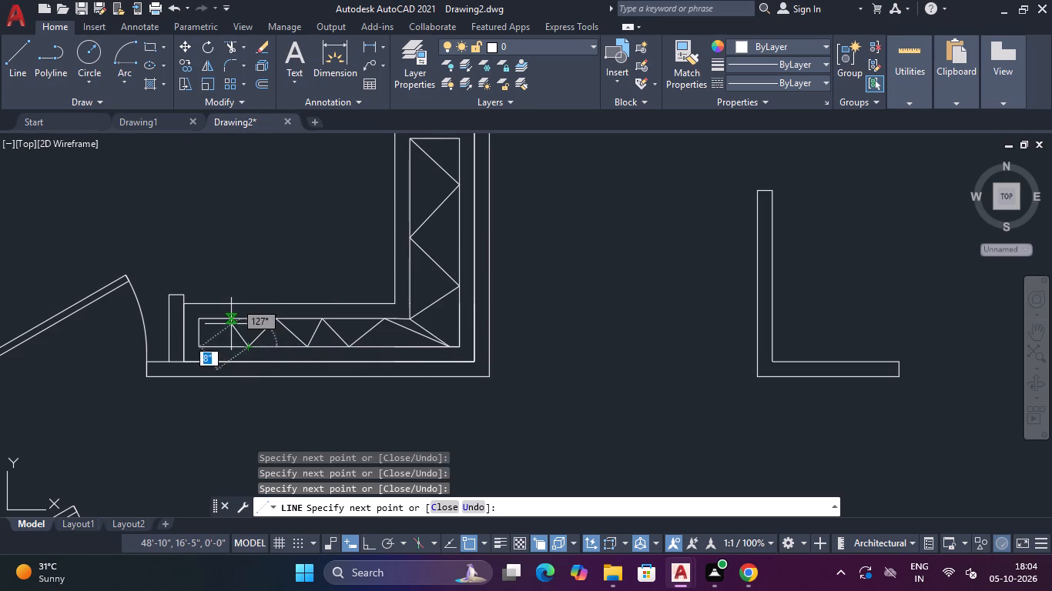
click(230, 324)
click(206, 346)
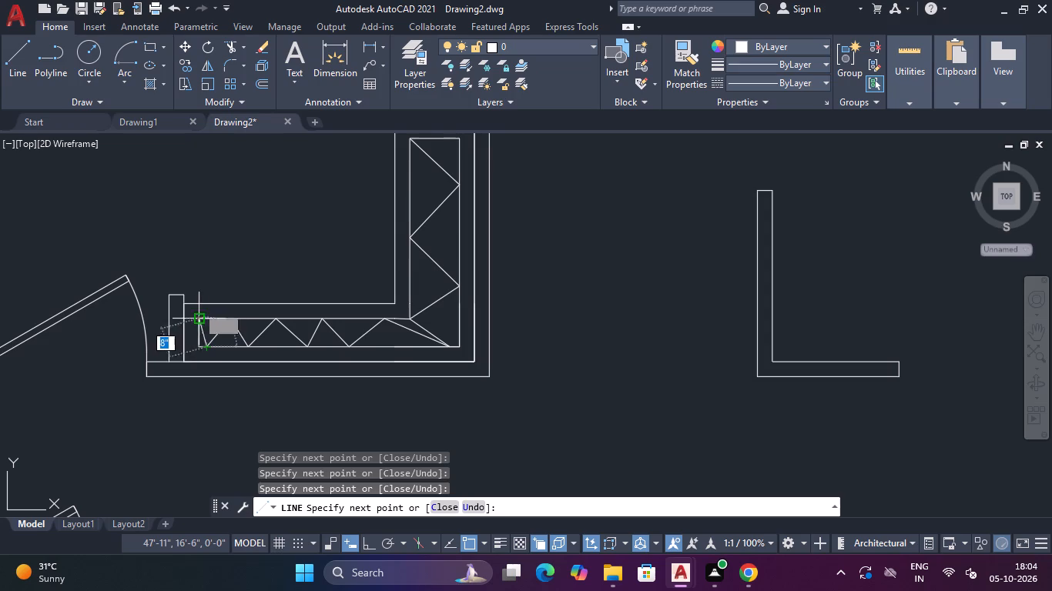
click(195, 322)
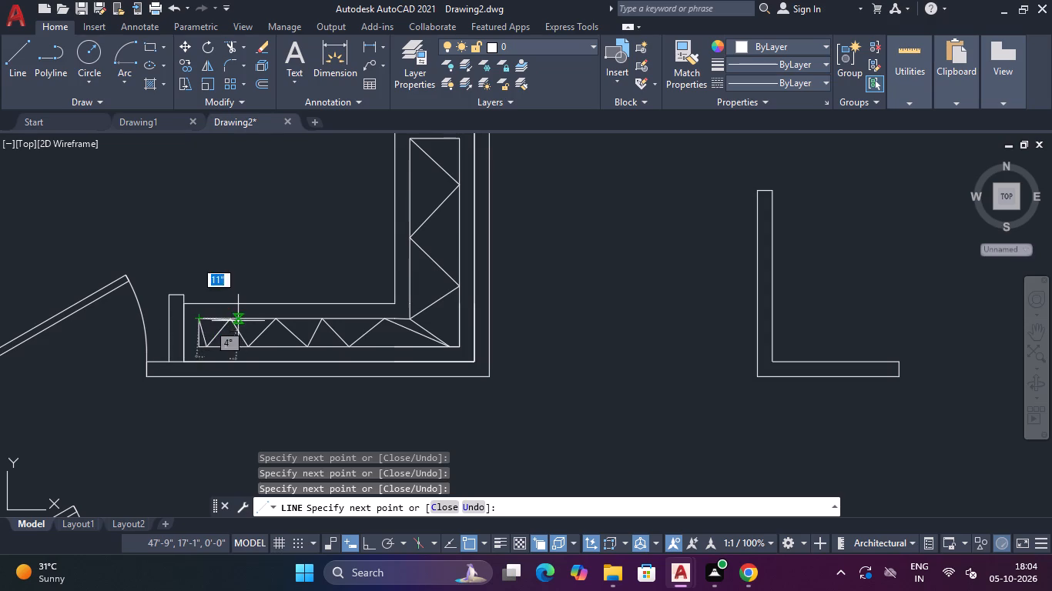
key(Escape)
Copy the bathtub symbol from beside the floor plan into the small bathroom east of the northwest bedroom.
scroll(285, 219, down, 2)
middle_drag(273, 213, 282, 272)
scroll(284, 269, down, 1)
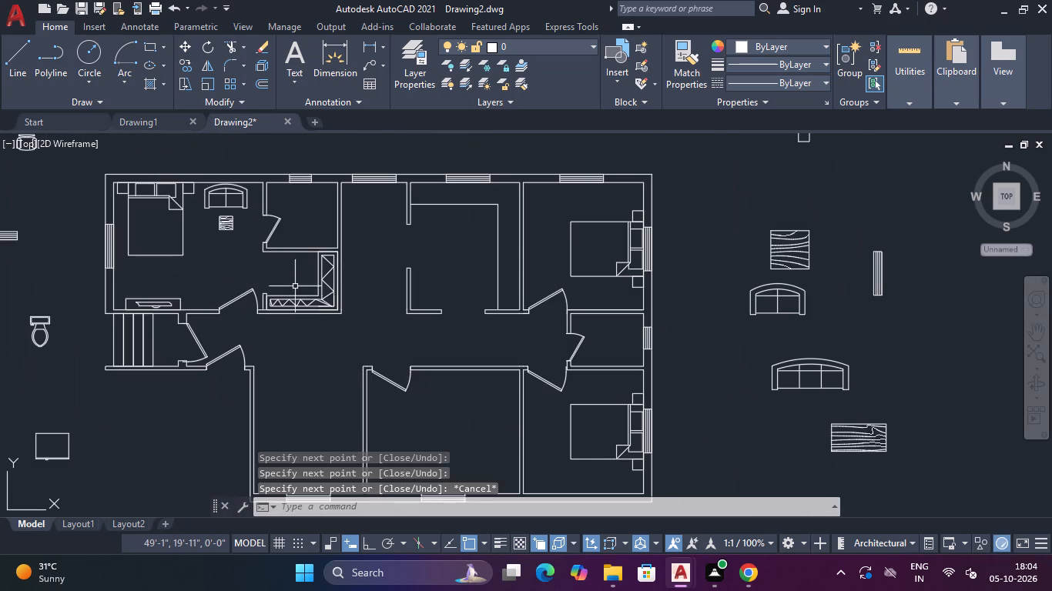
middle_drag(387, 216, 476, 187)
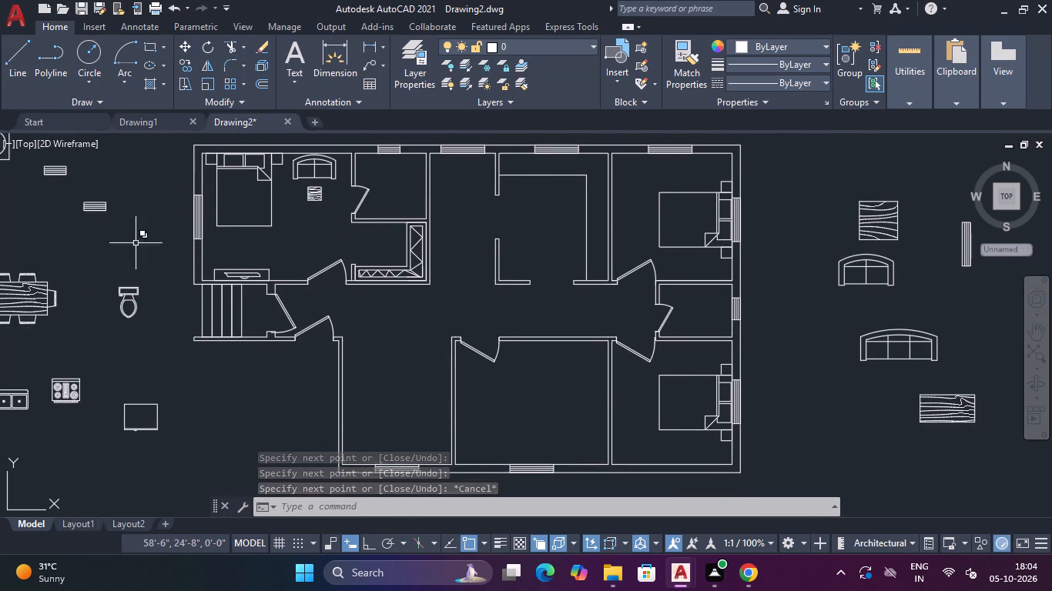
middle_drag(159, 267, 237, 286)
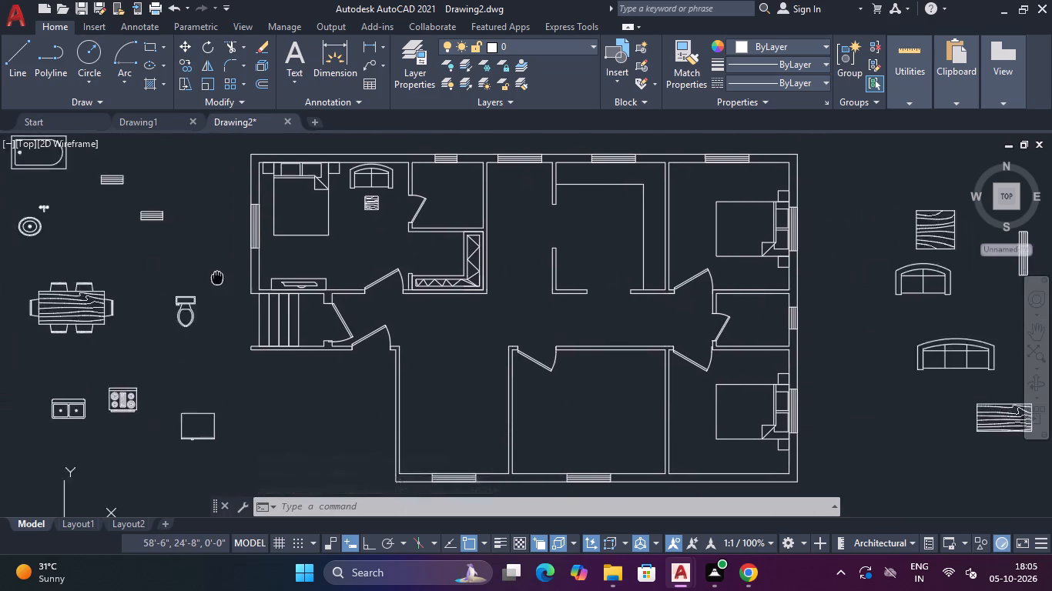
middle_drag(237, 286, 382, 335)
click(239, 182)
click(169, 222)
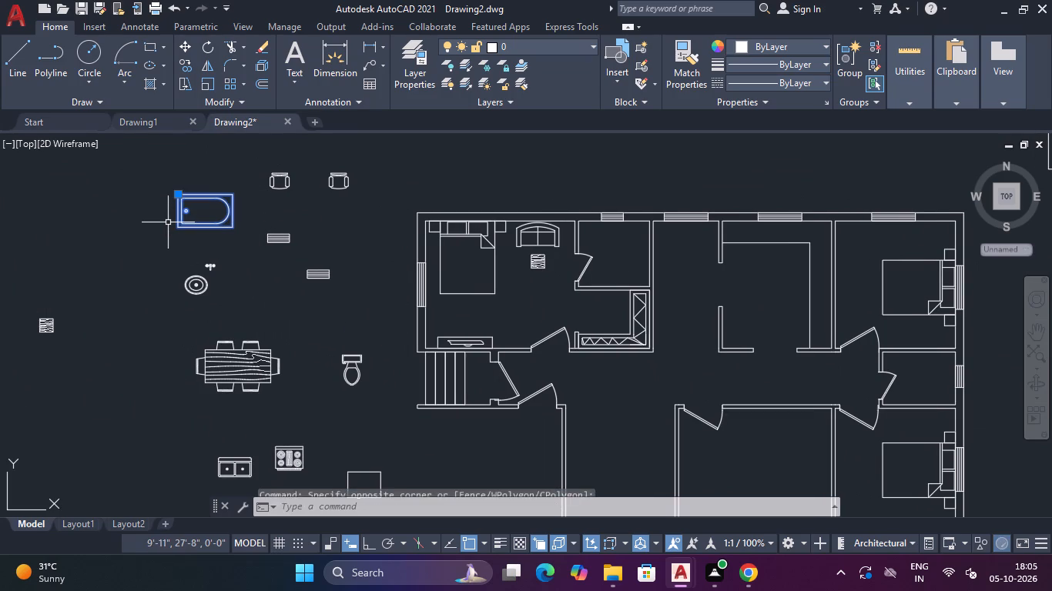
text(CO)
key(space)
click(232, 195)
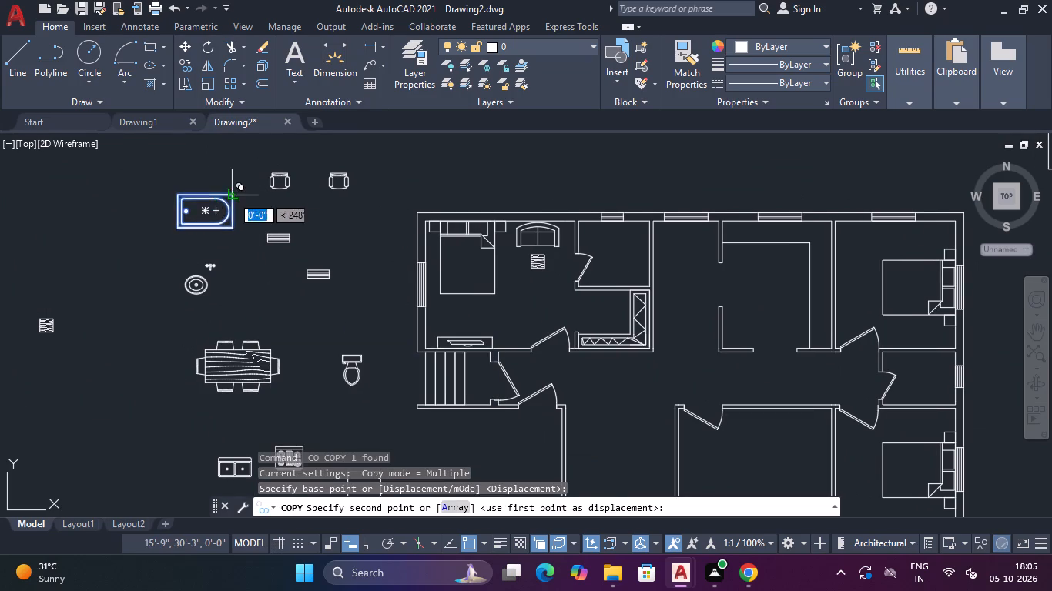
scroll(538, 226, down, 2)
middle_drag(586, 235, 502, 246)
scroll(503, 246, up, 3)
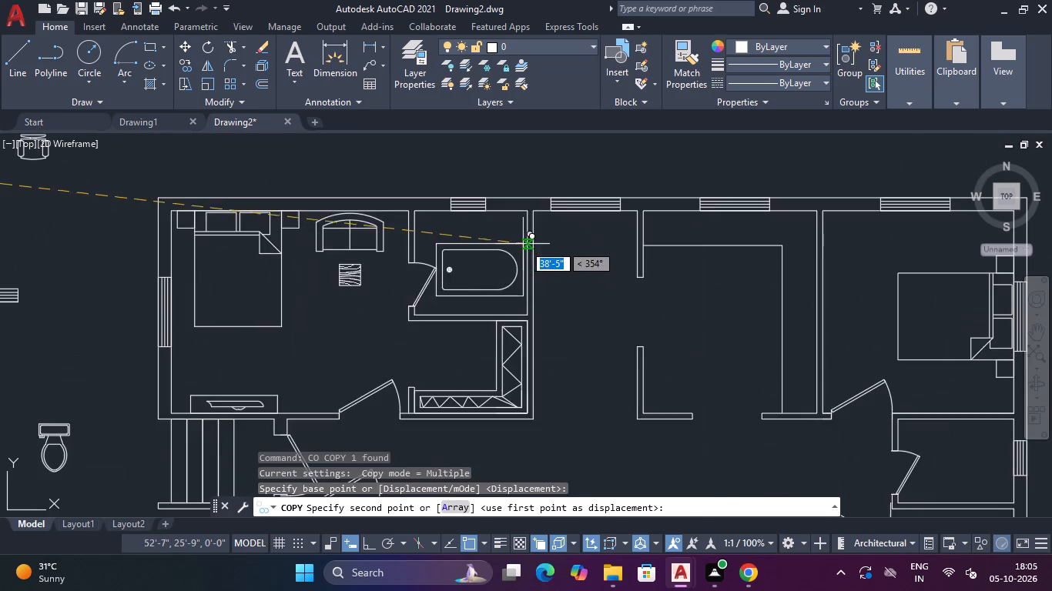
scroll(524, 238, up, 1)
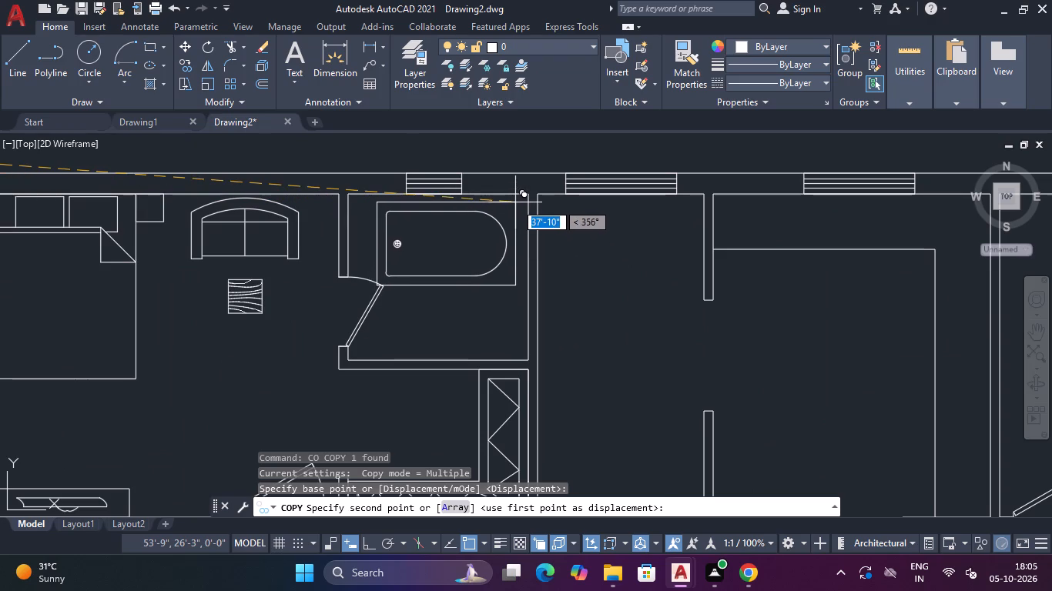
click(515, 202)
key(Escape)
Scale the copied bathtub down about its lower-left corner so it takes up less of the bathroom.
click(481, 225)
click(369, 256)
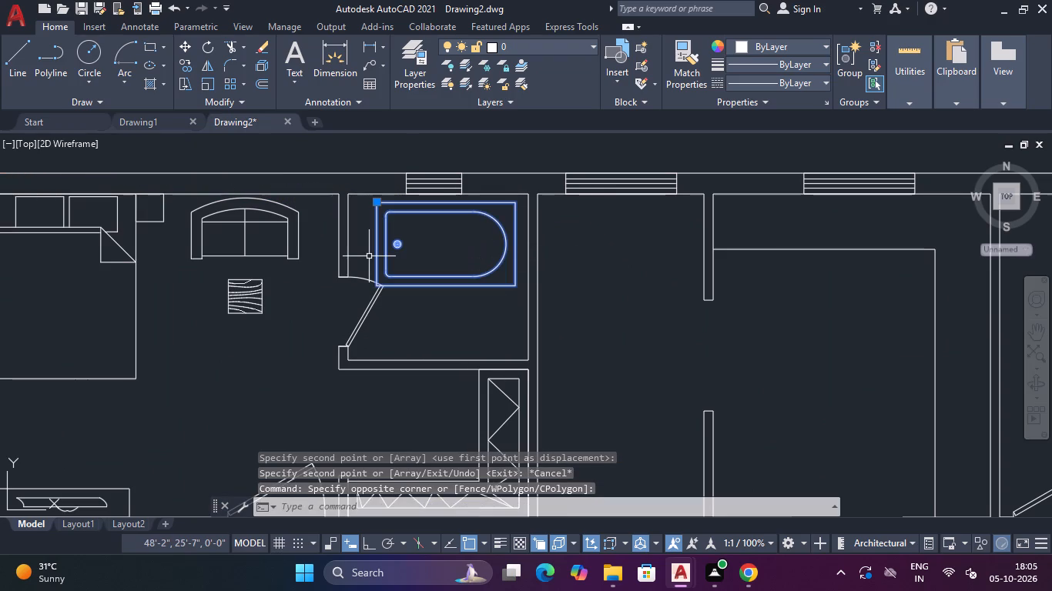
text(SC)
key(space)
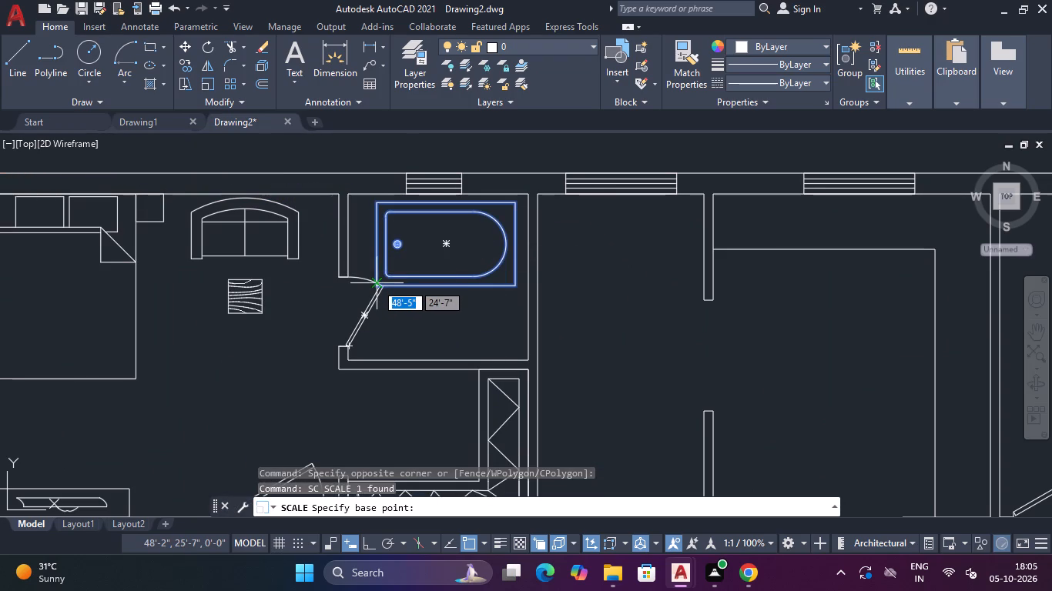
click(376, 285)
click(413, 264)
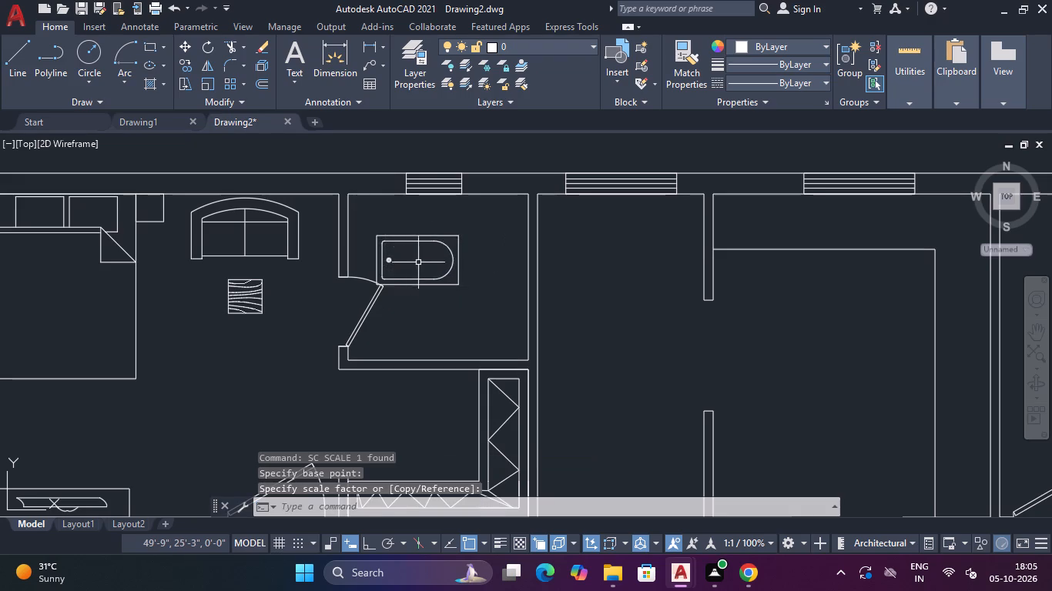
Move the reduced bathtub against the north wall and into the northwest corner of the bathroom.
click(454, 229)
click(432, 249)
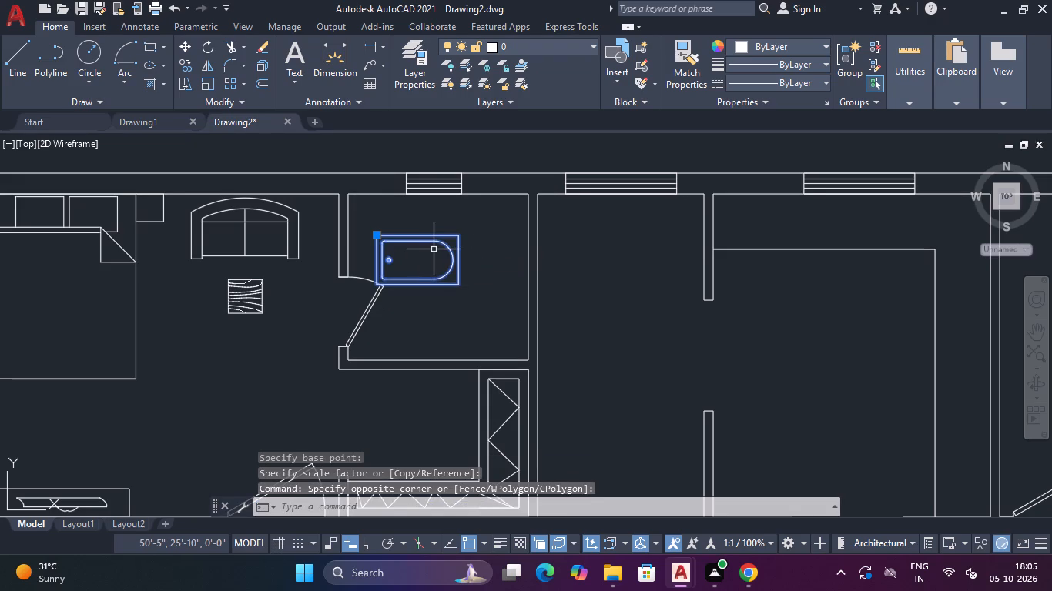
text(M)
key(space)
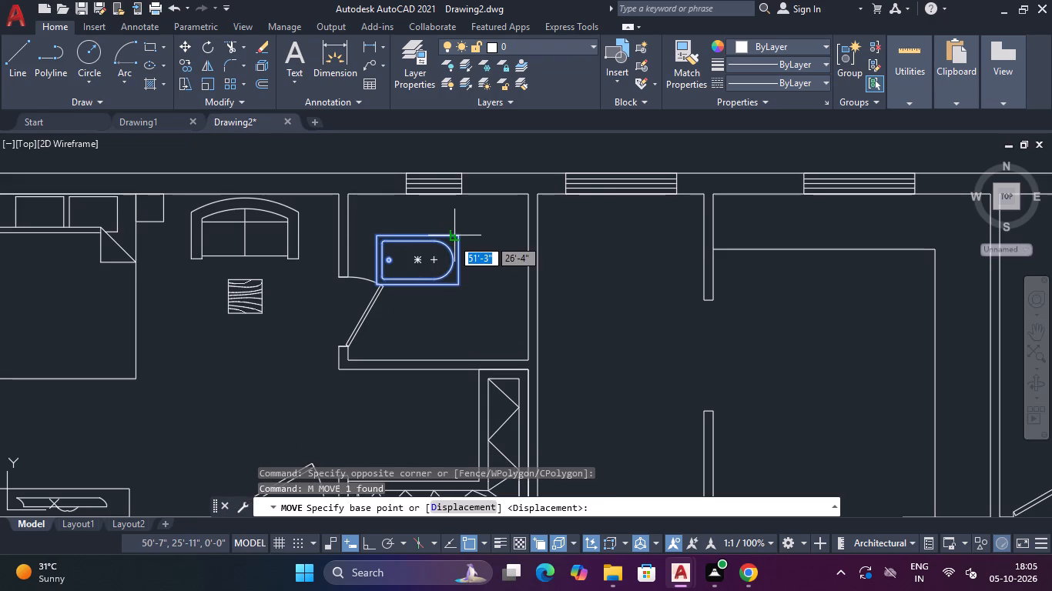
click(452, 239)
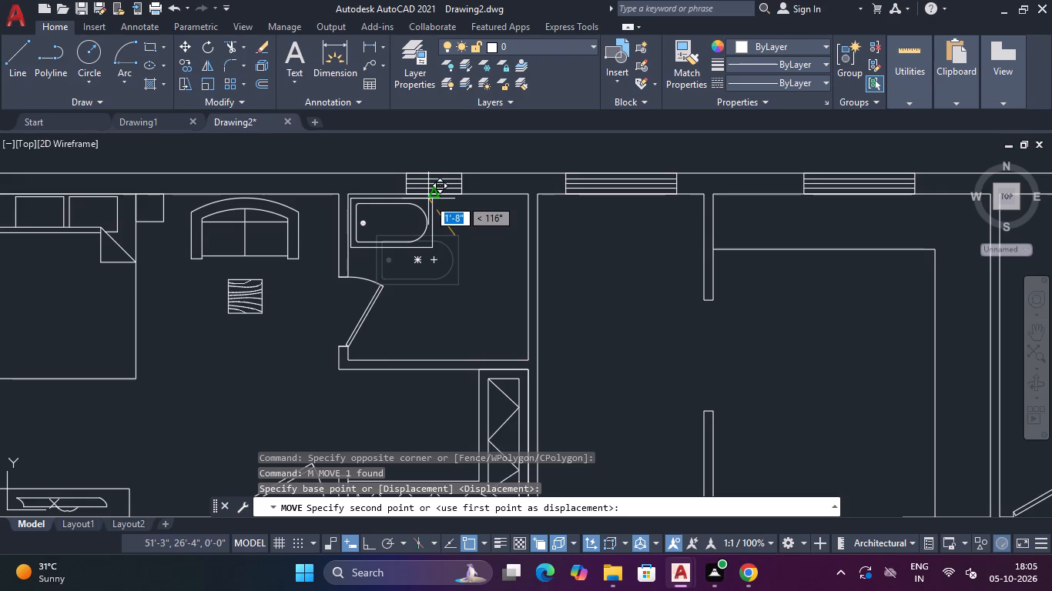
click(428, 199)
click(458, 219)
click(427, 226)
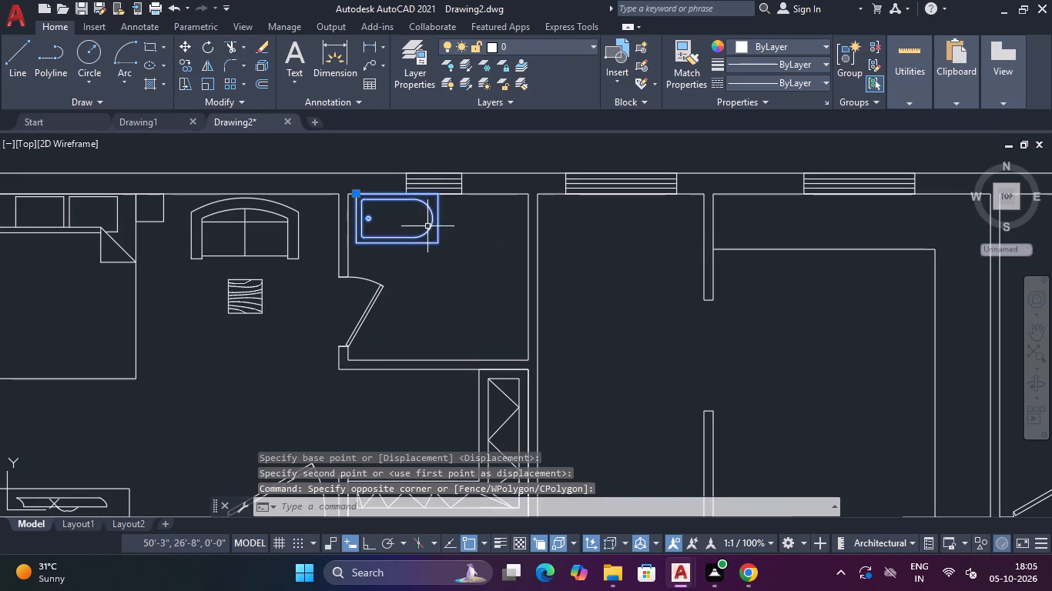
scroll(358, 188, up, 4)
key(m)
key(space)
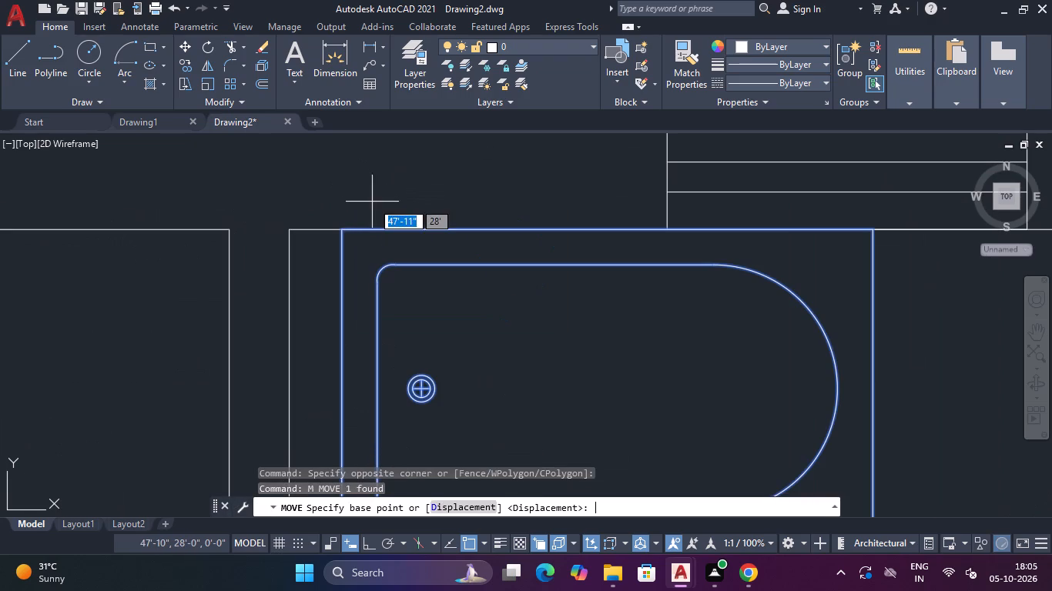
click(340, 231)
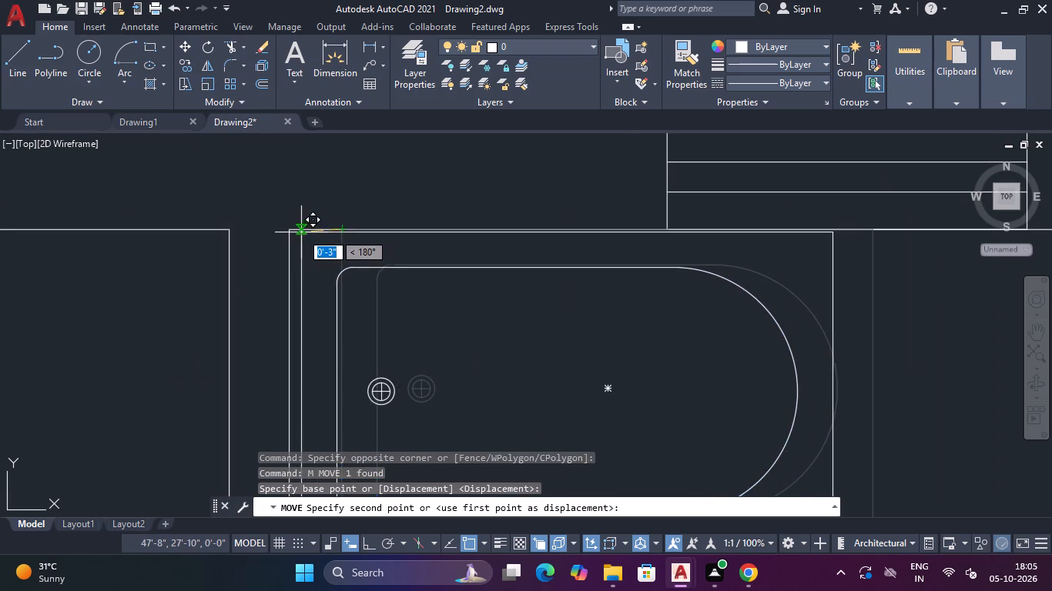
click(289, 232)
Rotate the toilet symbol beside the floor plan about a quarter turn clockwise so its tank faces east.
scroll(377, 253, down, 3)
scroll(463, 278, down, 2)
middle_drag(498, 285, 563, 241)
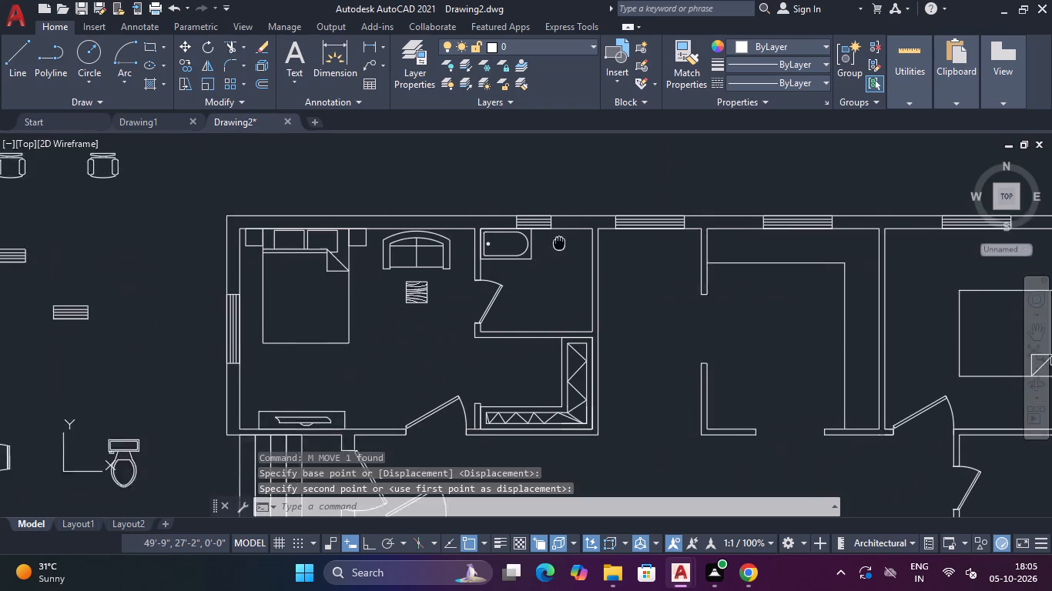
middle_drag(563, 241, 578, 230)
middle_drag(183, 258, 311, 193)
drag(327, 298, 327, 319)
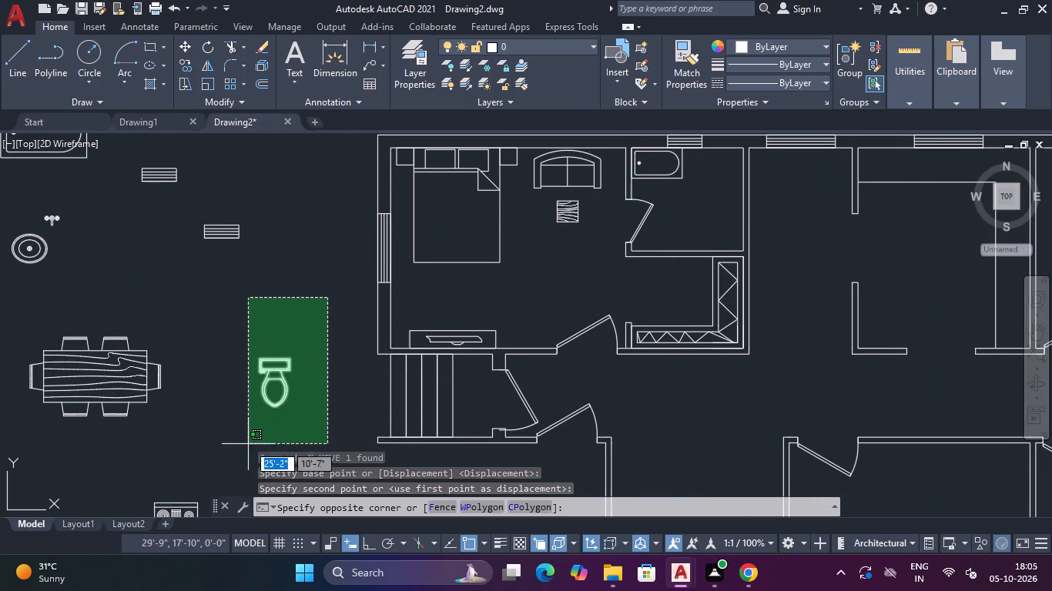
click(248, 419)
text(RO)
key(space)
click(285, 355)
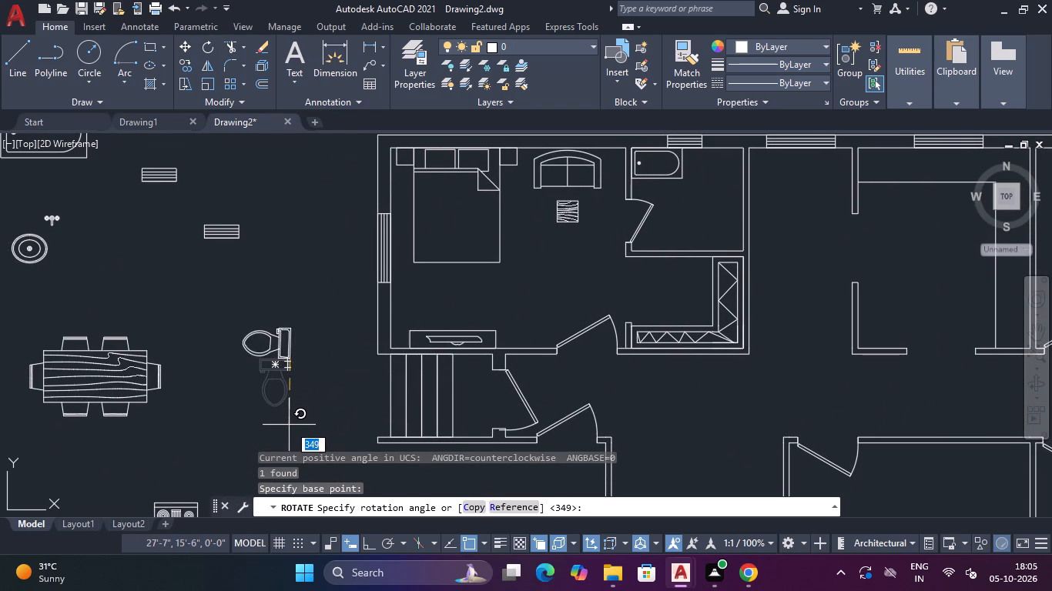
click(292, 424)
key(Escape)
Copy the rotated toilet into the bathroom east of the northwest bedroom, with its tank against the east wall.
click(307, 320)
click(246, 372)
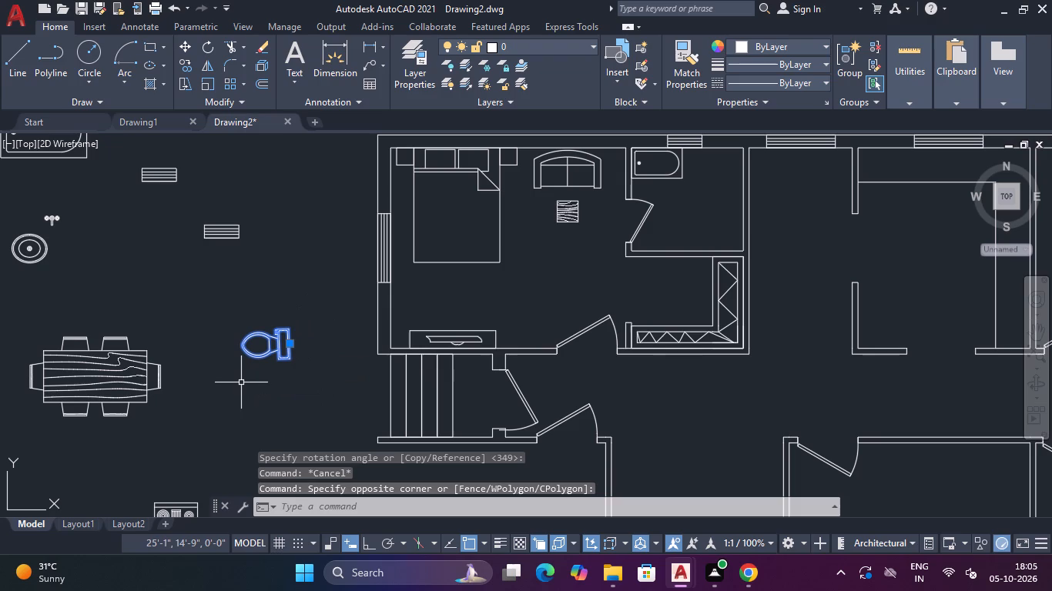
text(CIO)
key(space)
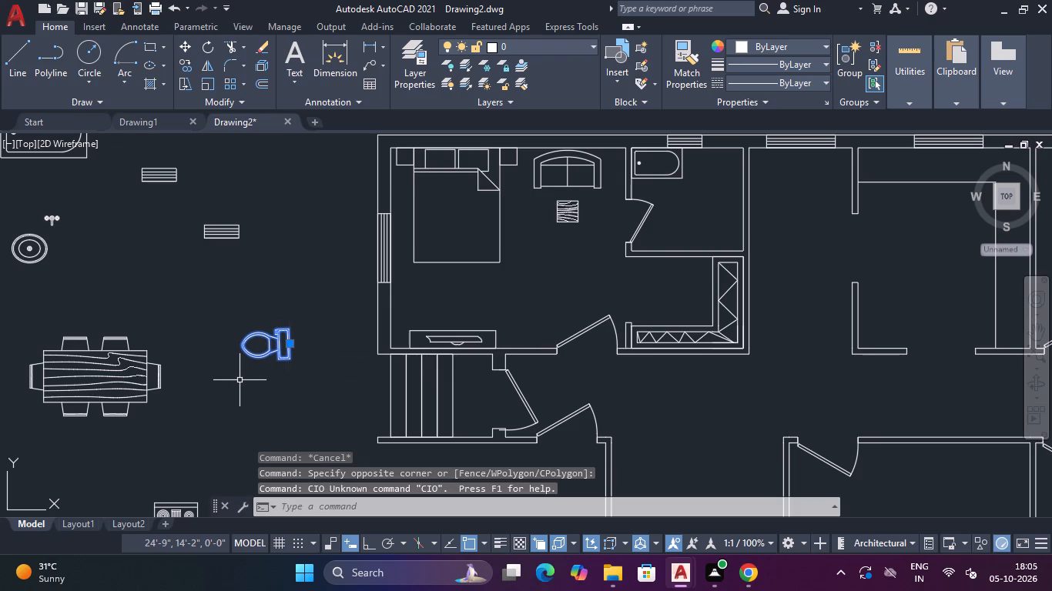
text(CO)
key(space)
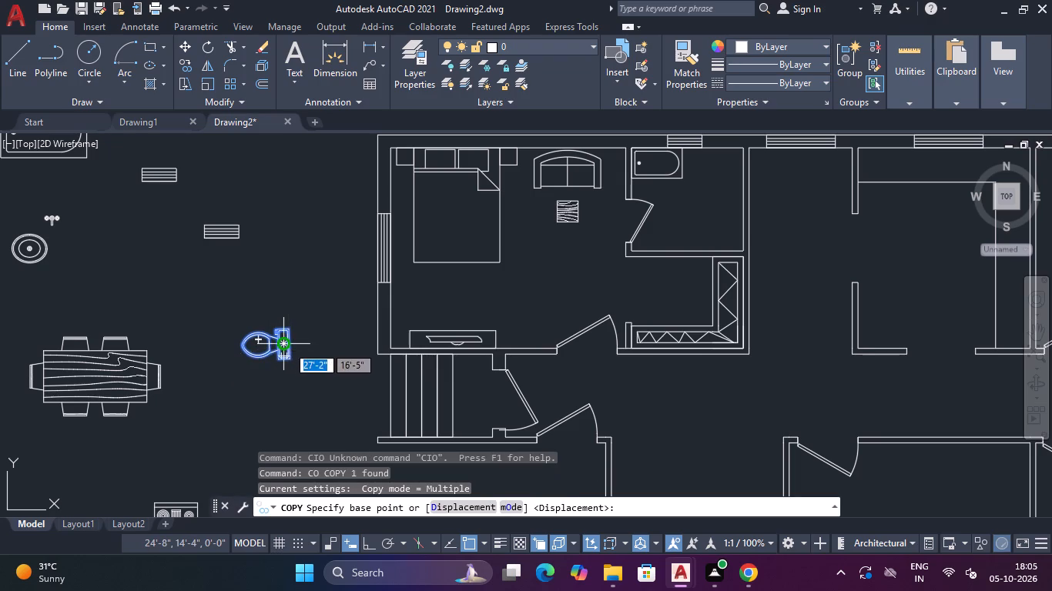
click(287, 346)
scroll(471, 289, down, 3)
middle_drag(508, 273, 429, 287)
scroll(487, 287, up, 3)
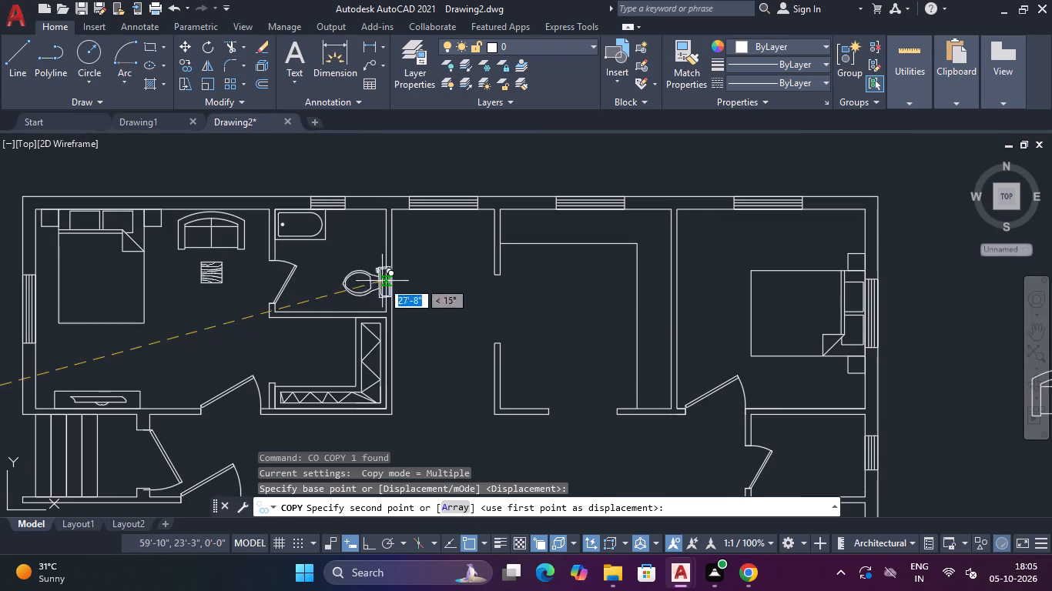
scroll(377, 239, up, 2)
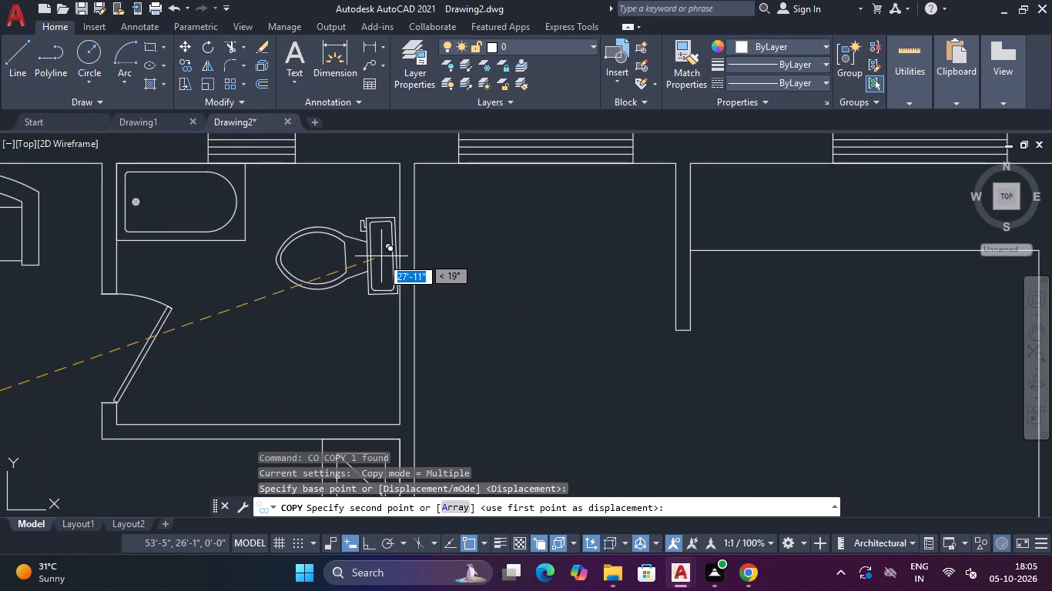
click(381, 266)
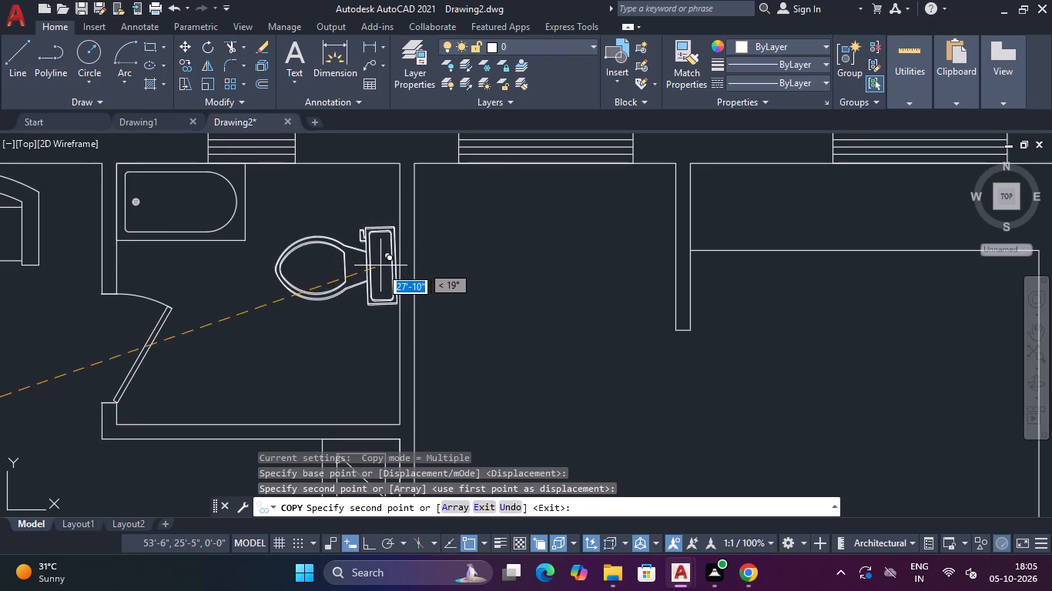
key(Escape)
Move the faucet symbol beside the floor plan onto the upper part of the oval washbasin.
scroll(326, 351, down, 3)
middle_drag(326, 351, 498, 245)
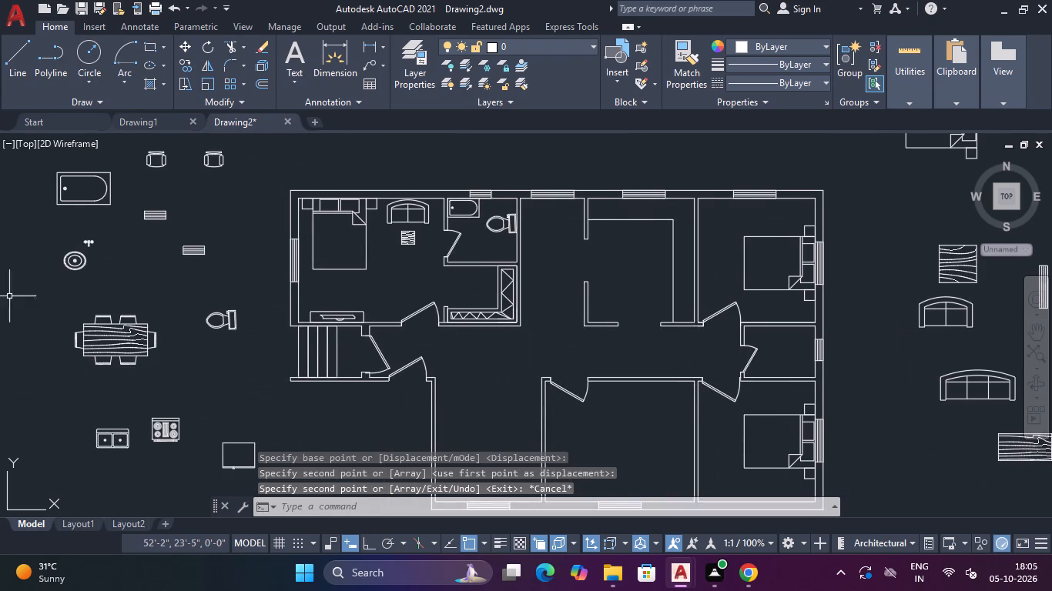
click(101, 236)
key(Escape)
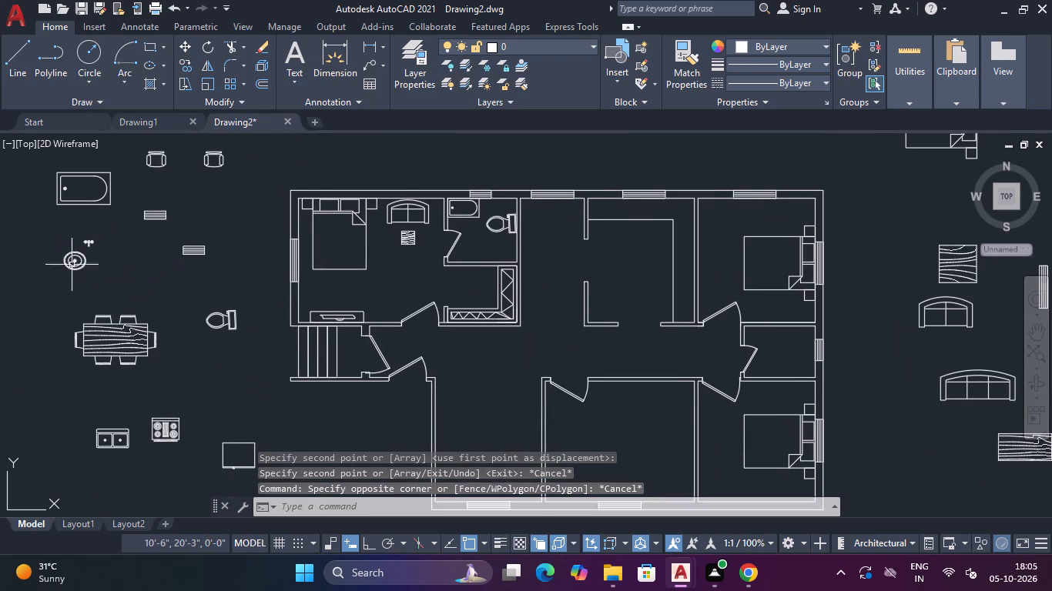
click(94, 237)
click(85, 245)
scroll(85, 245, up, 5)
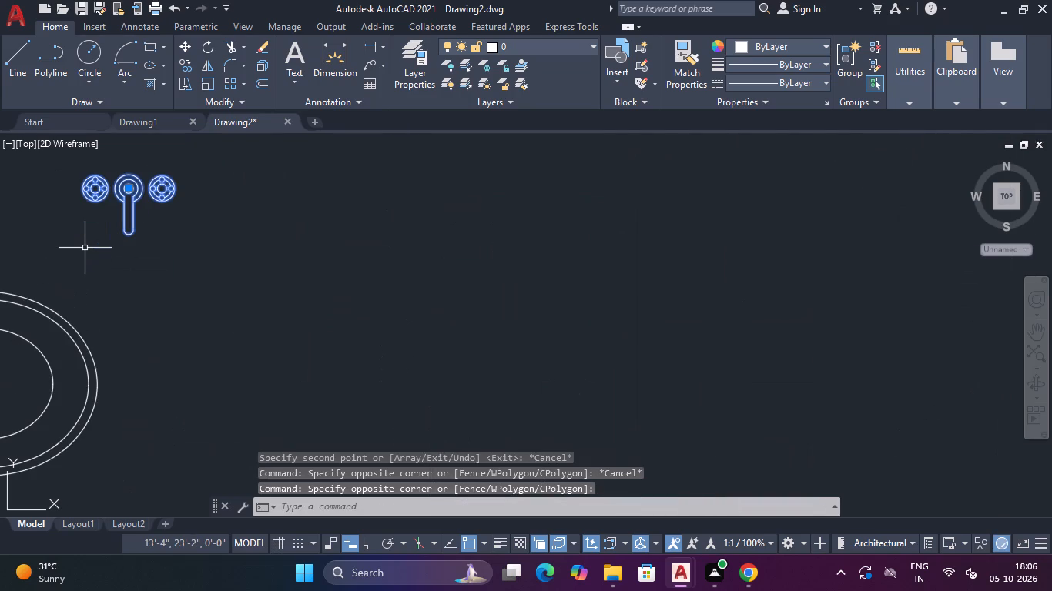
key(m)
key(space)
click(128, 189)
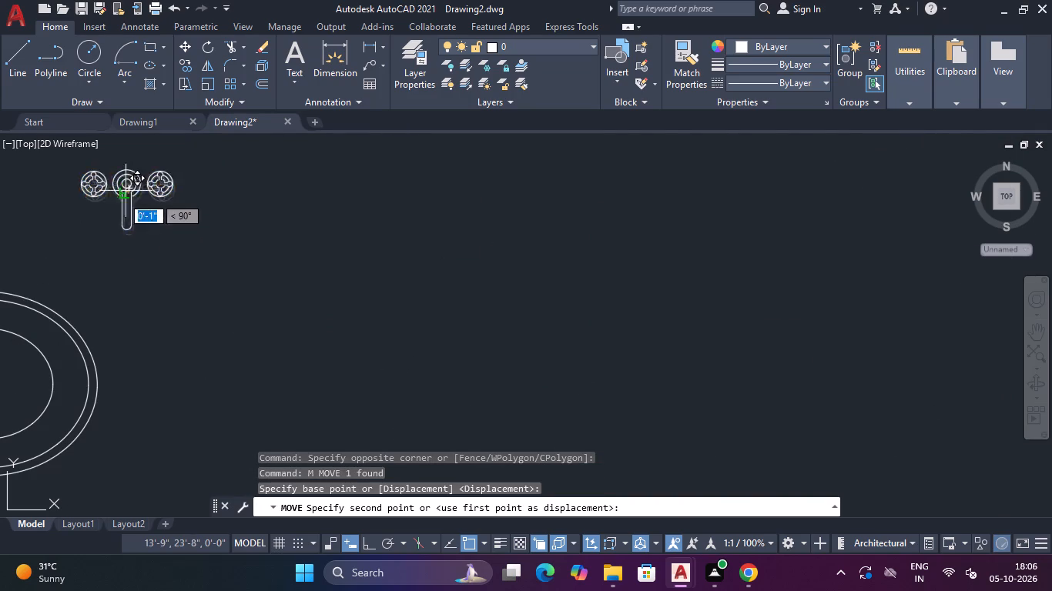
middle_drag(78, 242, 373, 220)
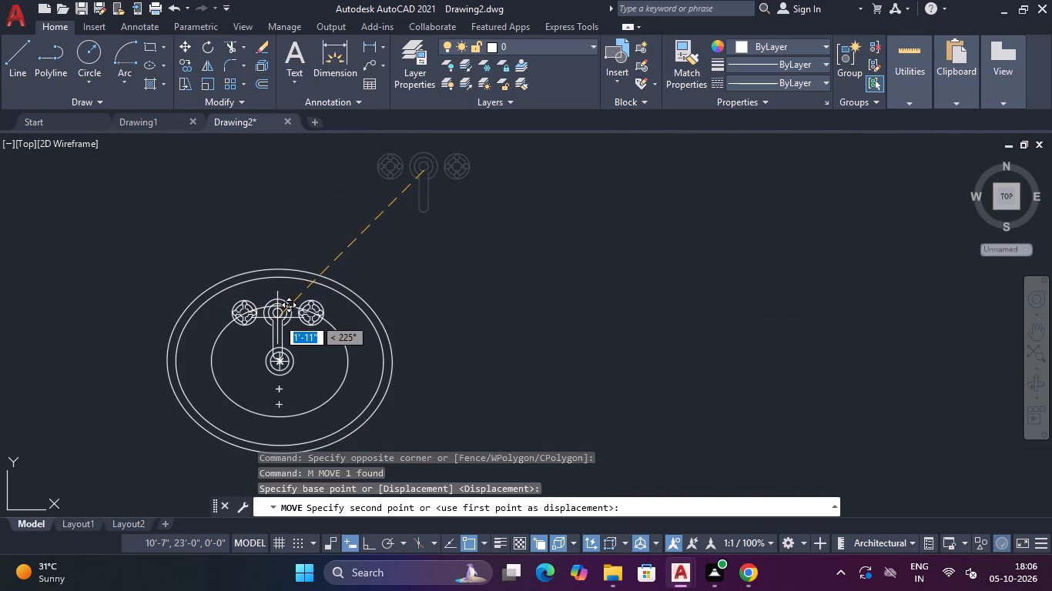
click(277, 318)
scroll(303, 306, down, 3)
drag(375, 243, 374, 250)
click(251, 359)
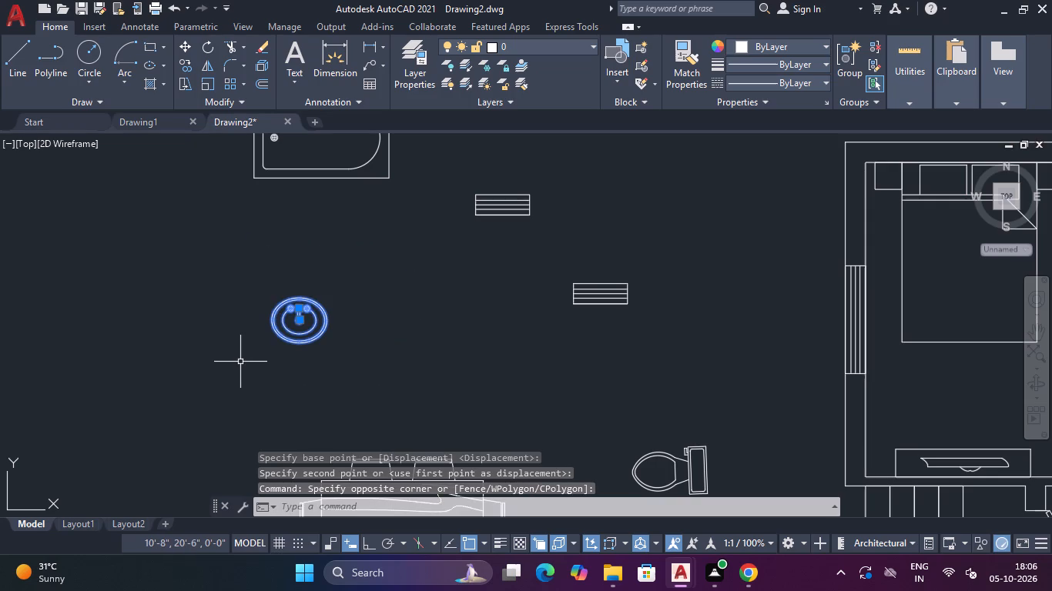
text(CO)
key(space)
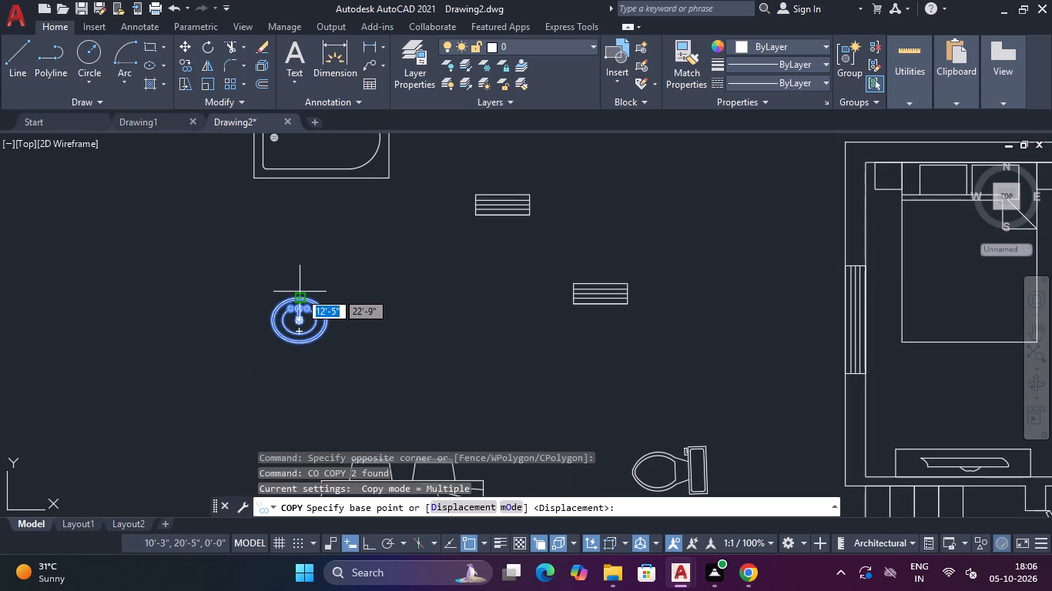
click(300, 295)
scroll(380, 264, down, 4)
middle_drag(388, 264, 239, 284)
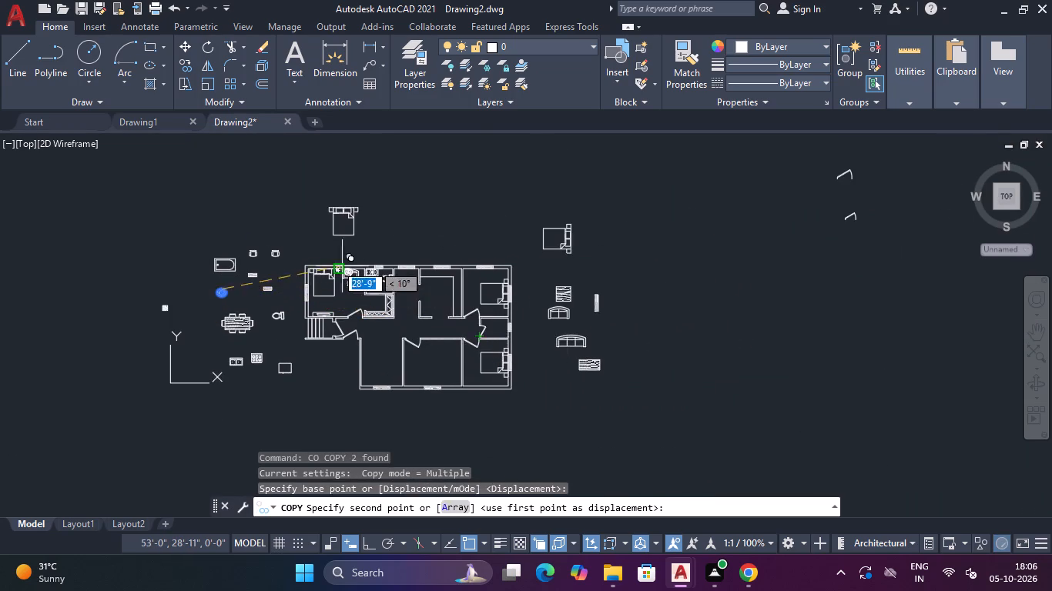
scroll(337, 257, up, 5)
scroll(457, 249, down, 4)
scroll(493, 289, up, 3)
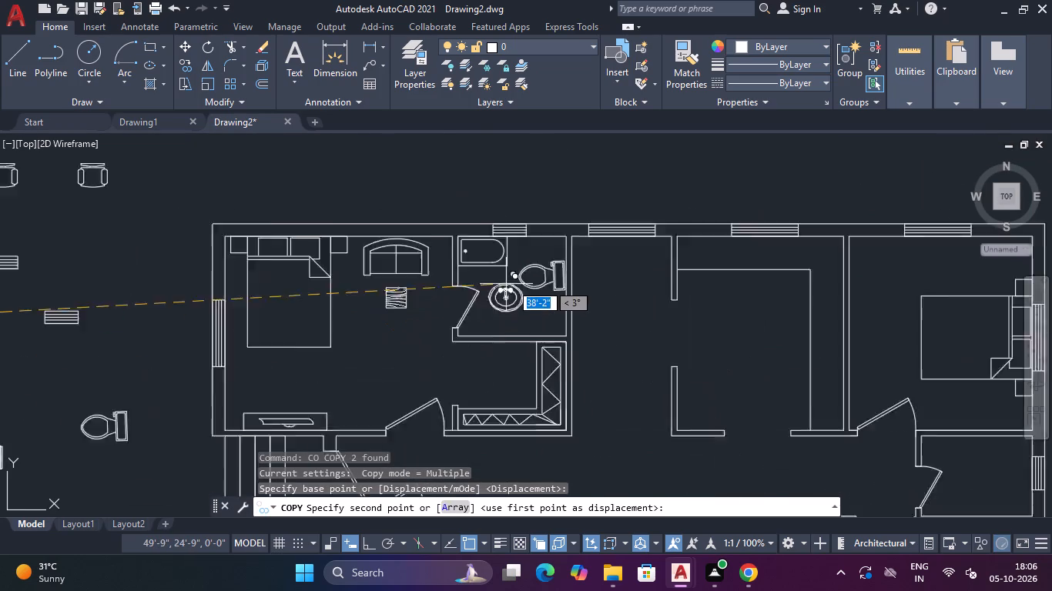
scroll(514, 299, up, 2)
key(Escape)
Move the four-burner stove from beside the floor plan onto the kitchen's north counter, with its back against the wall below the window.
scroll(508, 292, down, 3)
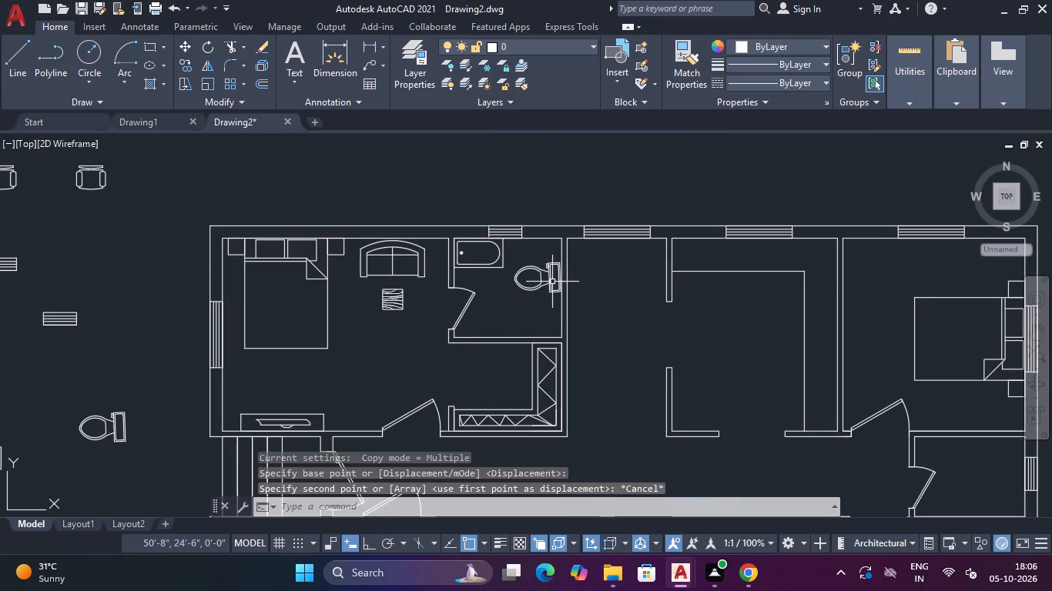
middle_drag(585, 320, 522, 269)
scroll(534, 268, down, 2)
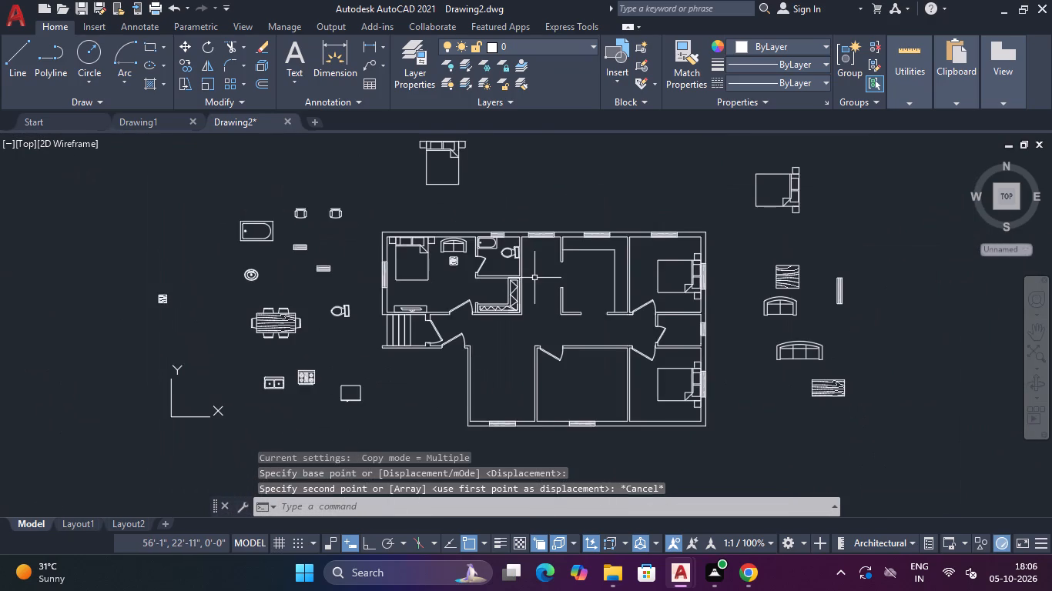
middle_drag(534, 278, 431, 257)
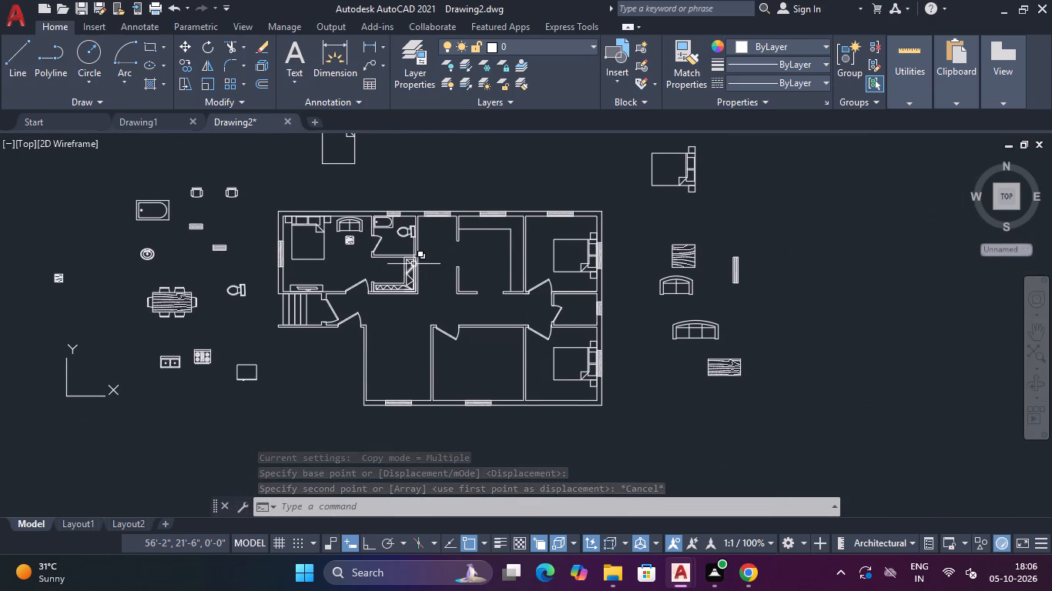
middle_drag(498, 260, 448, 282)
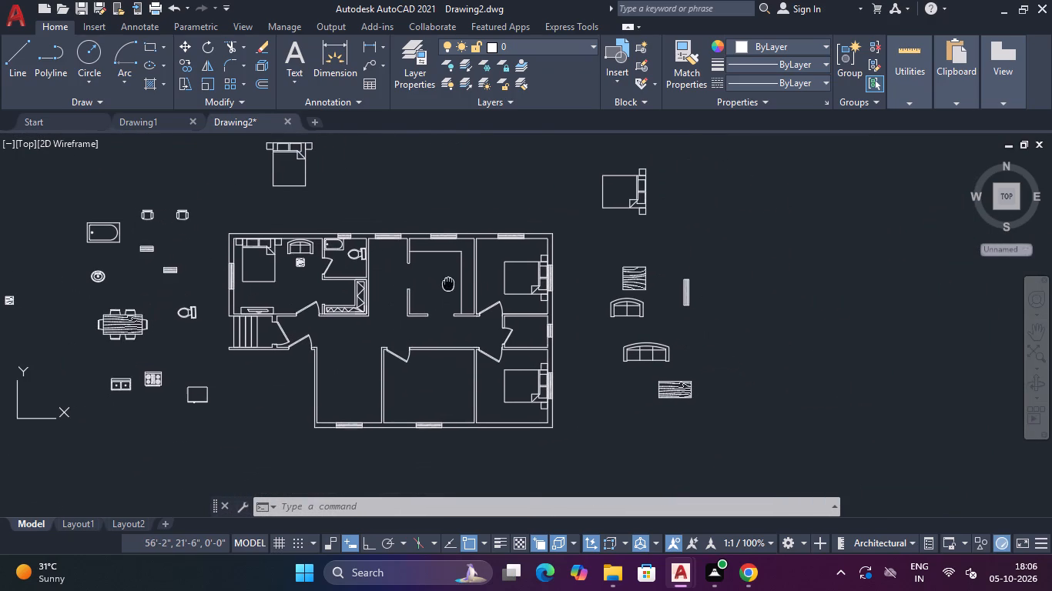
middle_drag(448, 282, 447, 283)
click(175, 363)
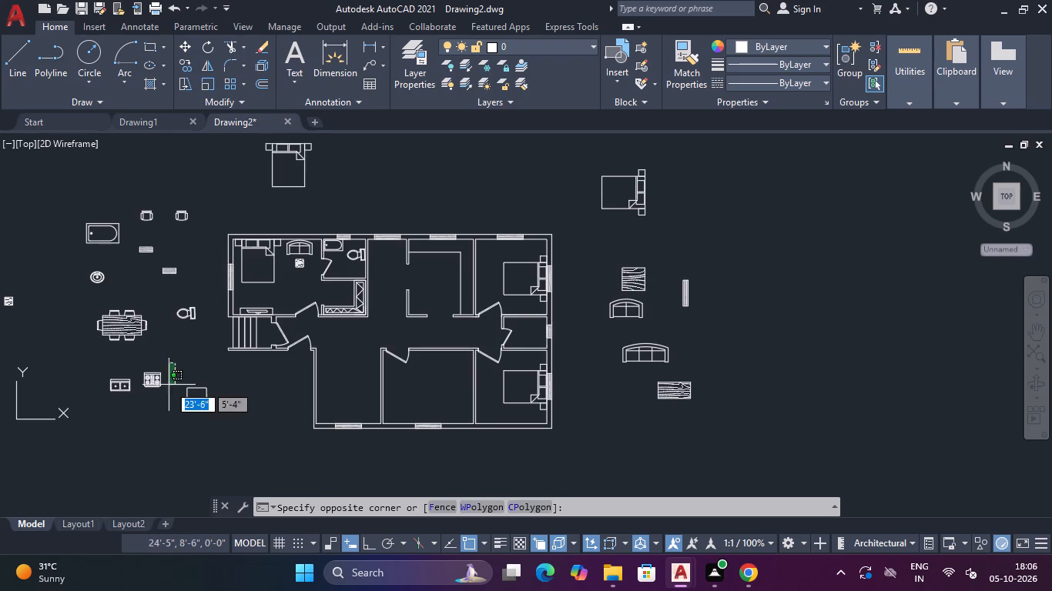
click(143, 396)
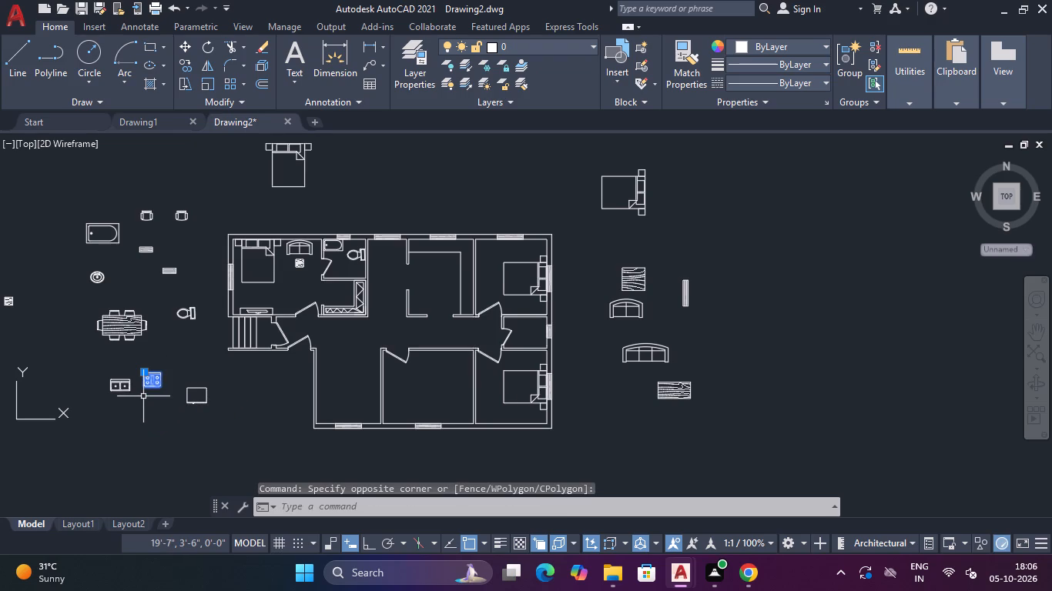
text(M)
key(space)
scroll(158, 361, up, 4)
middle_drag(127, 400, 136, 386)
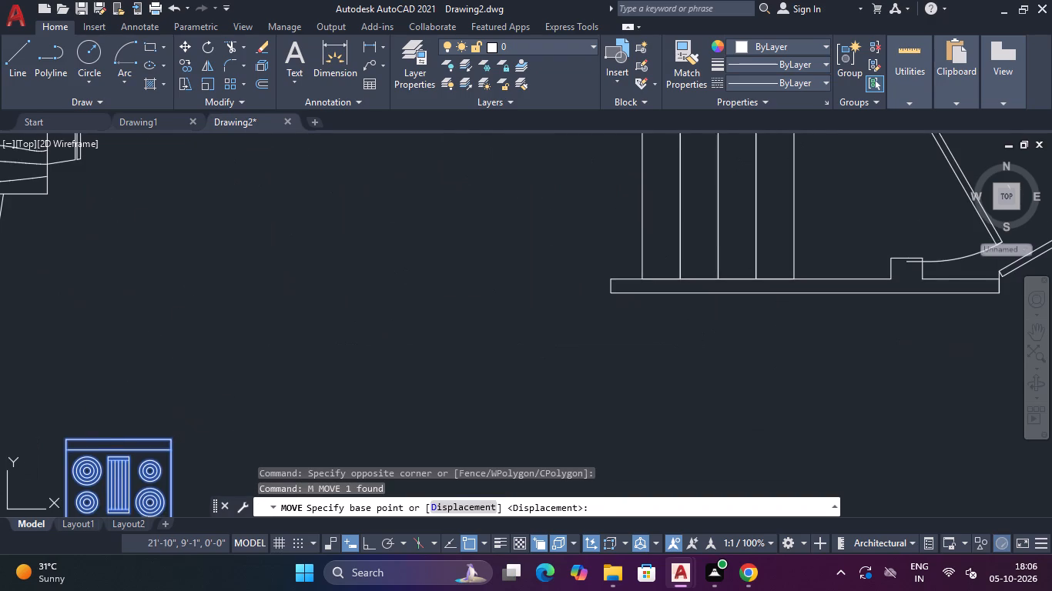
middle_drag(136, 386, 265, 253)
click(206, 295)
scroll(331, 238, down, 4)
middle_drag(391, 239, 264, 330)
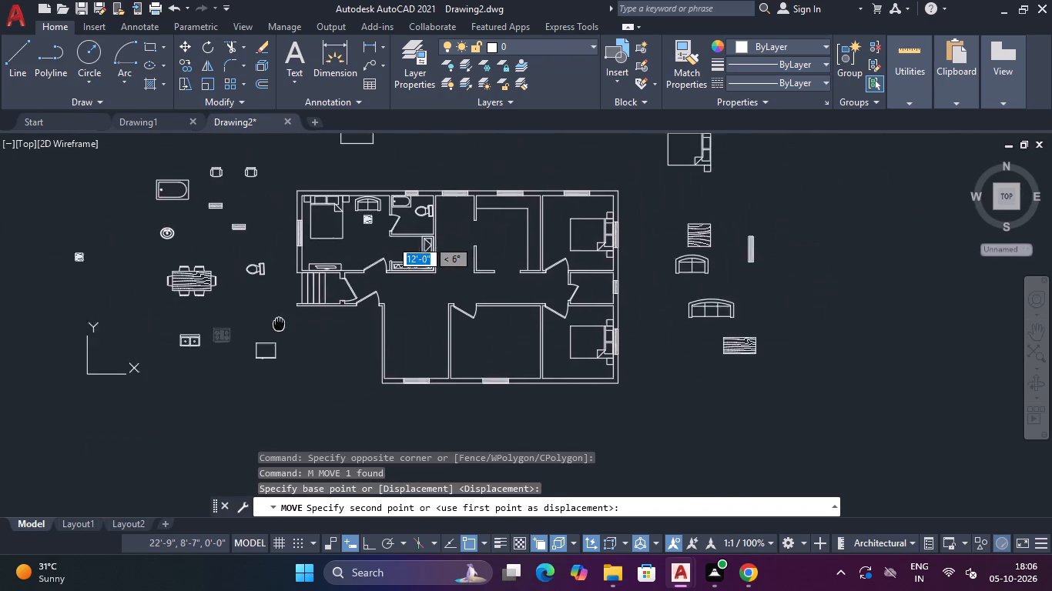
middle_drag(264, 330, 232, 342)
scroll(443, 229, up, 4)
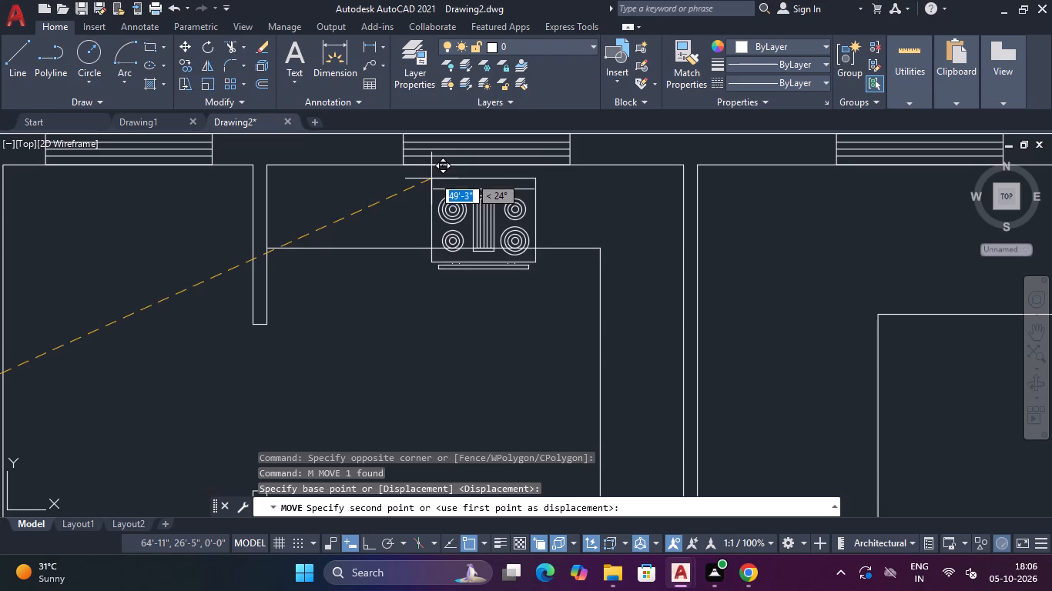
click(435, 165)
Move the double-bowl sink from beside the floor plan to the west end of the kitchen's north counter, beside the stove.
scroll(435, 165, down, 3)
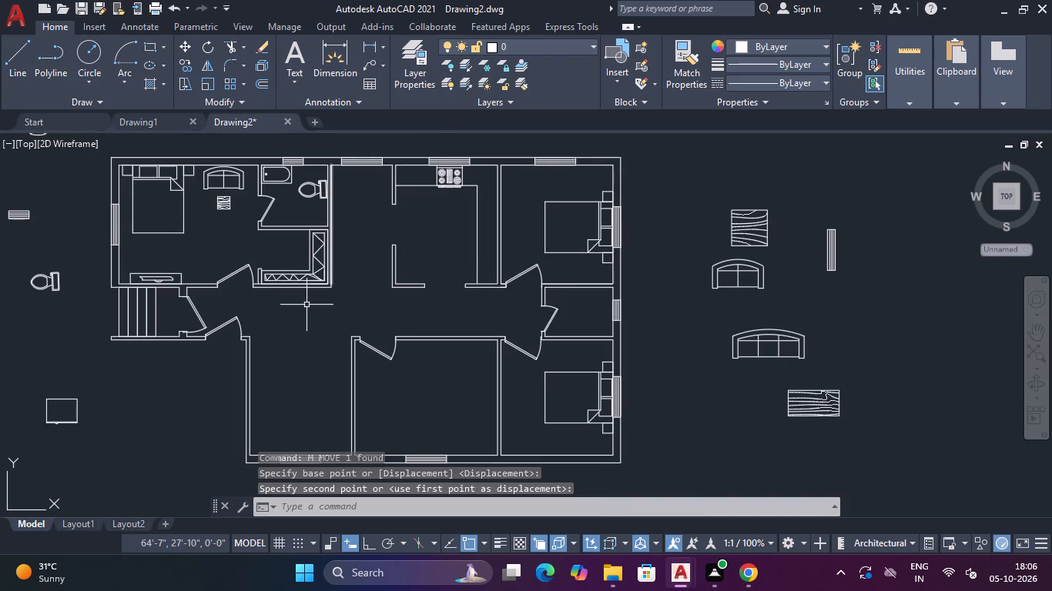
middle_drag(307, 339, 665, 262)
drag(337, 282, 330, 307)
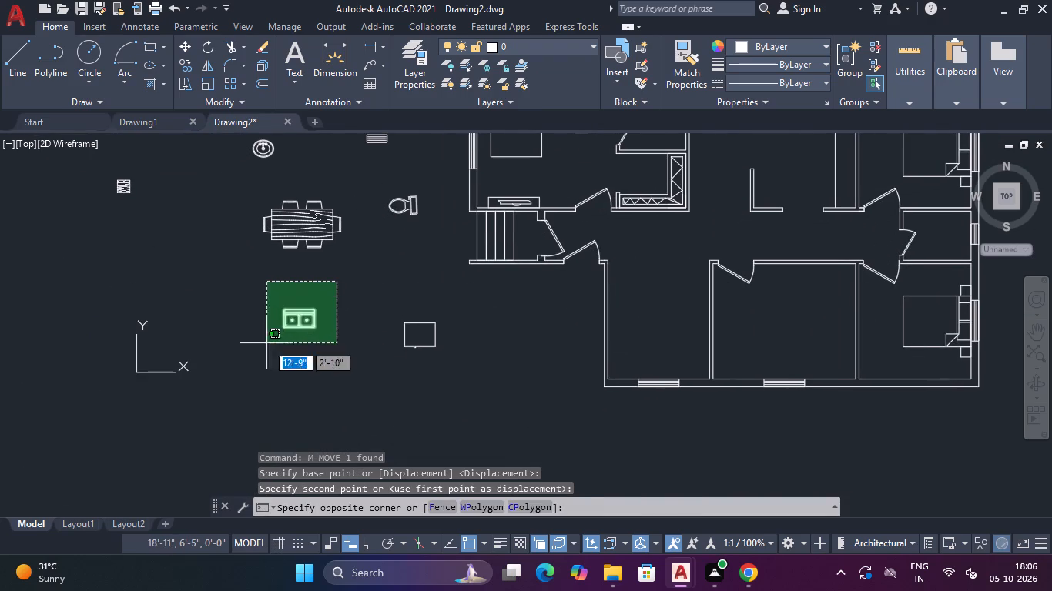
click(266, 343)
text(M)
key(space)
scroll(282, 300, up, 4)
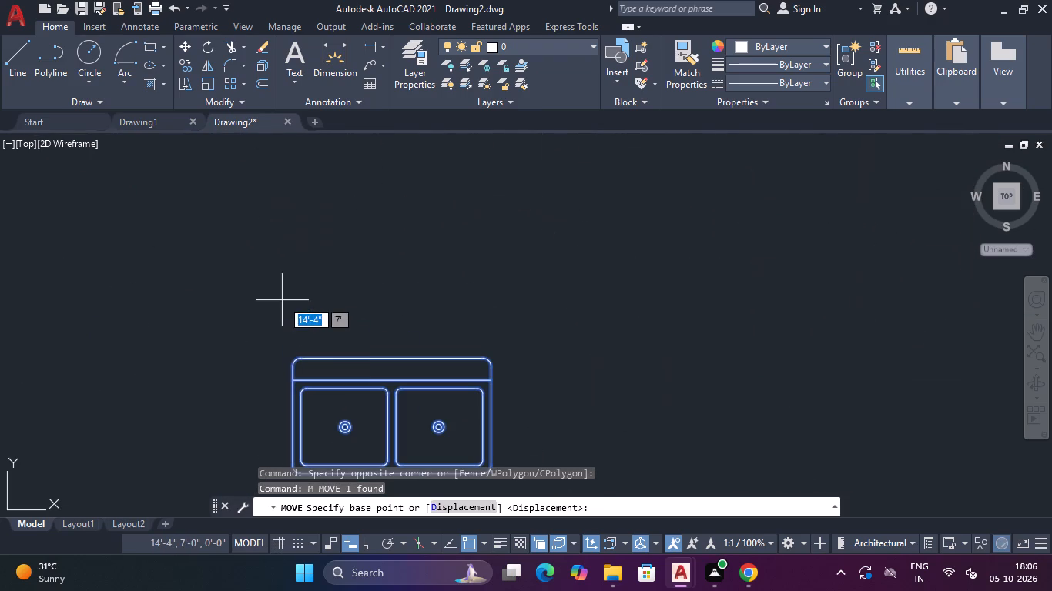
click(296, 356)
scroll(372, 330, down, 4)
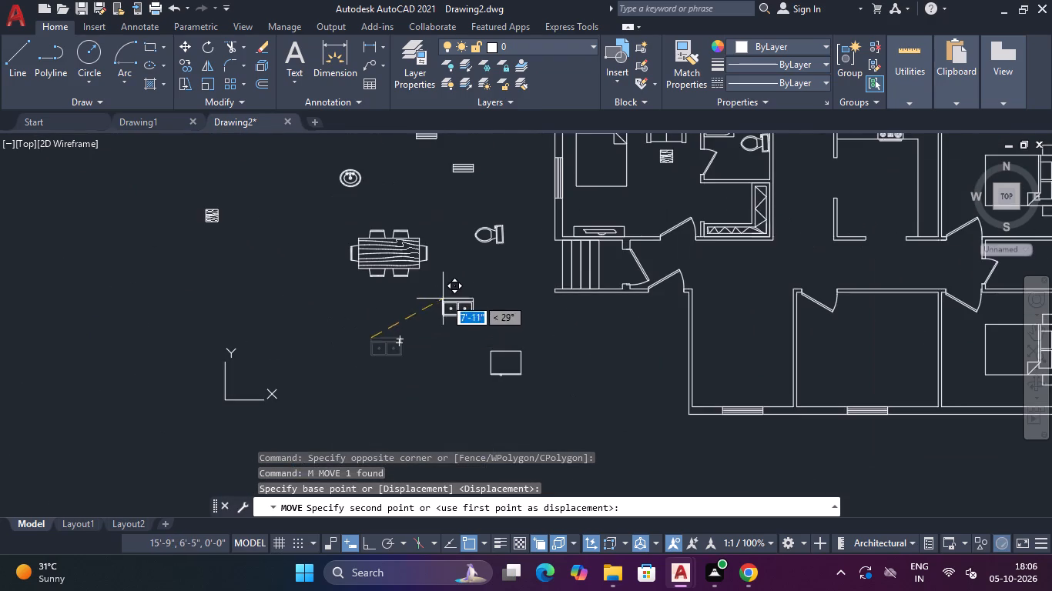
middle_drag(446, 294, 99, 384)
scroll(505, 229, up, 2)
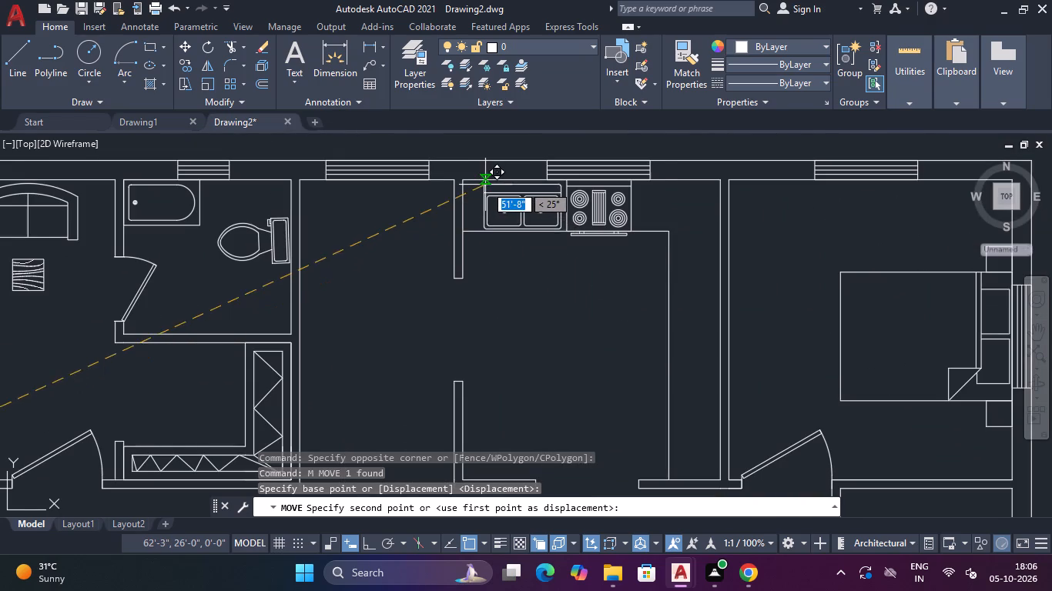
scroll(477, 185, up, 2)
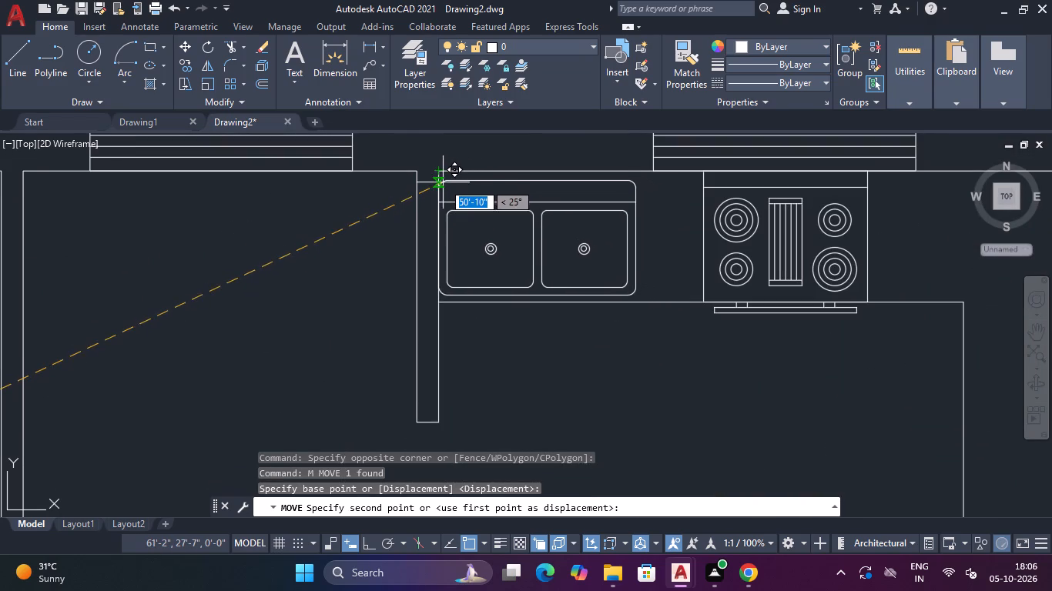
click(446, 179)
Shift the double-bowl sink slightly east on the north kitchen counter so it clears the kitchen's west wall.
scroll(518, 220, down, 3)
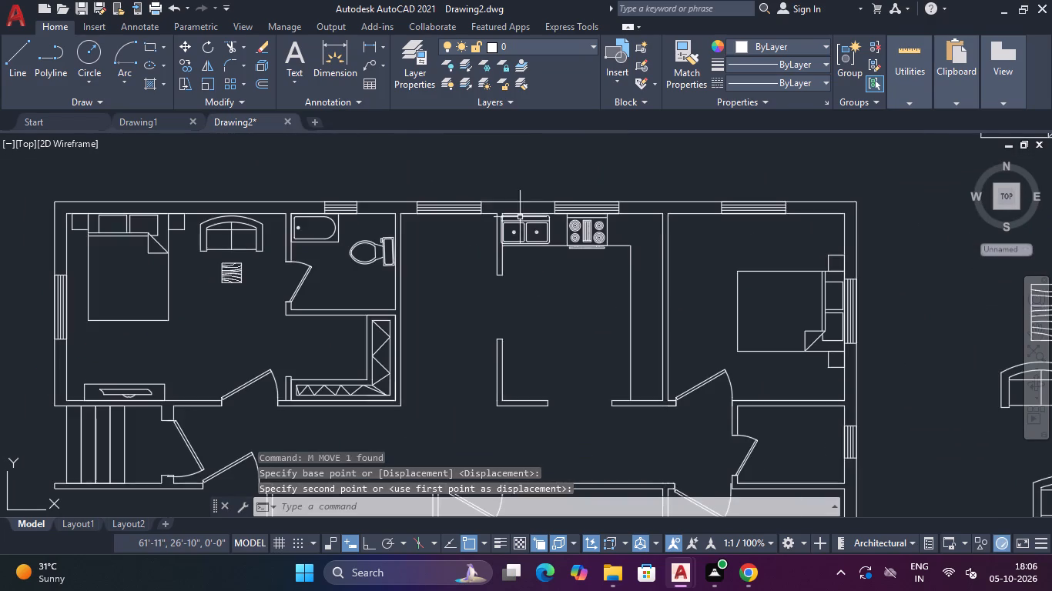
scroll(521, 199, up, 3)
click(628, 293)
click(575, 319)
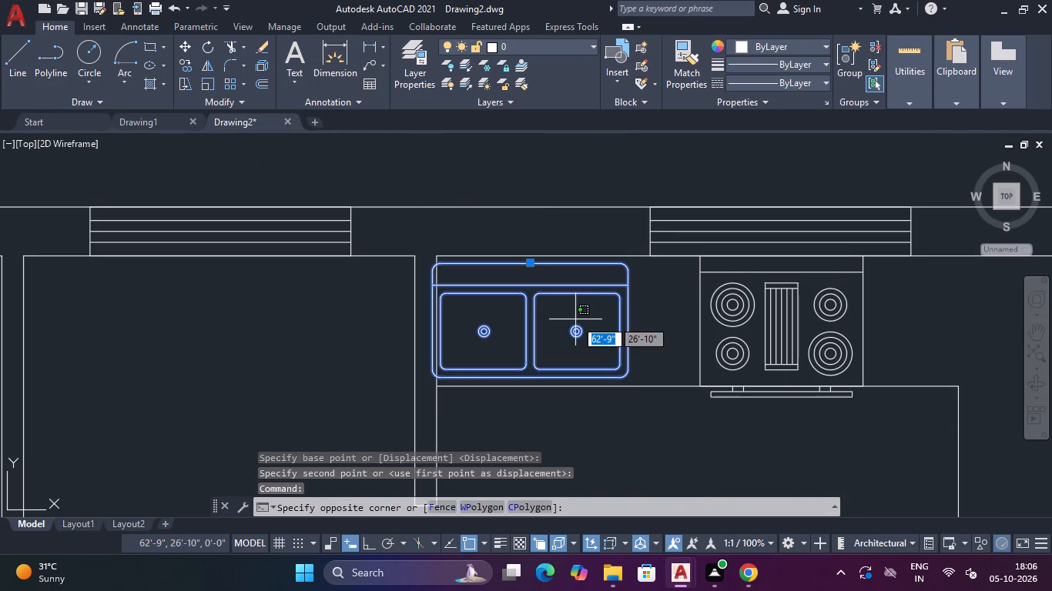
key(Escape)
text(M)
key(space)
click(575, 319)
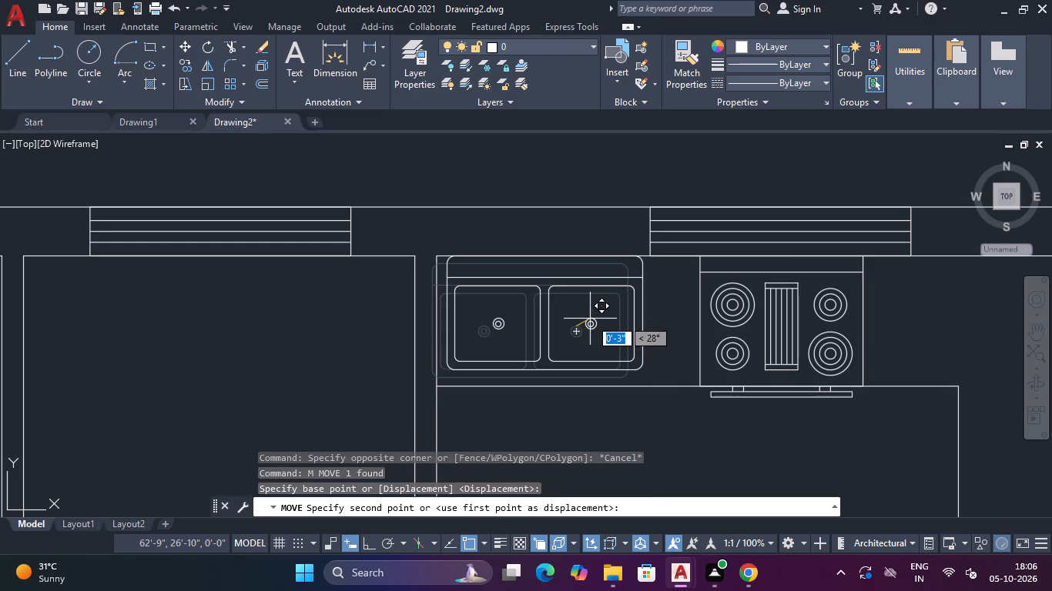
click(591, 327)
Move the double-bowl sink off the north counter onto the open kitchen floor south of the stove.
scroll(591, 327, down, 2)
middle_drag(601, 372, 610, 297)
scroll(618, 322, down, 2)
middle_drag(619, 336, 558, 285)
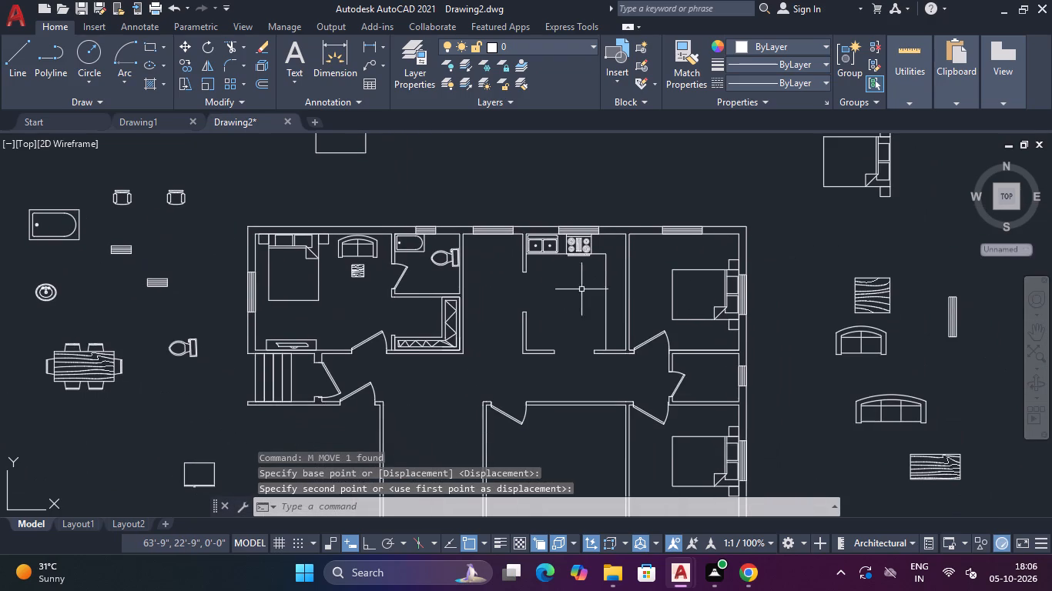
middle_click(282, 288)
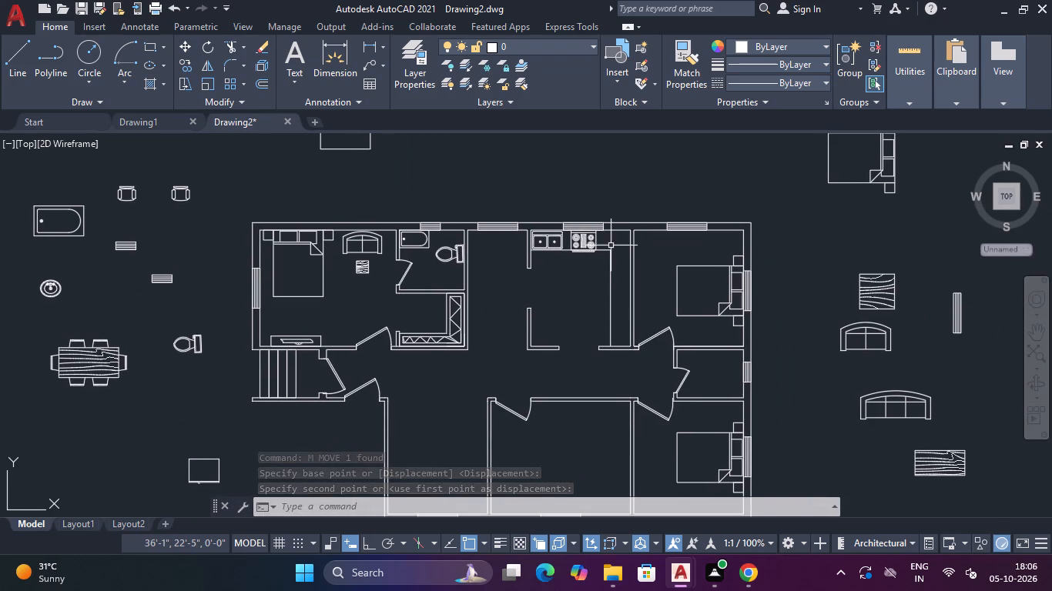
scroll(586, 227, up, 3)
click(491, 265)
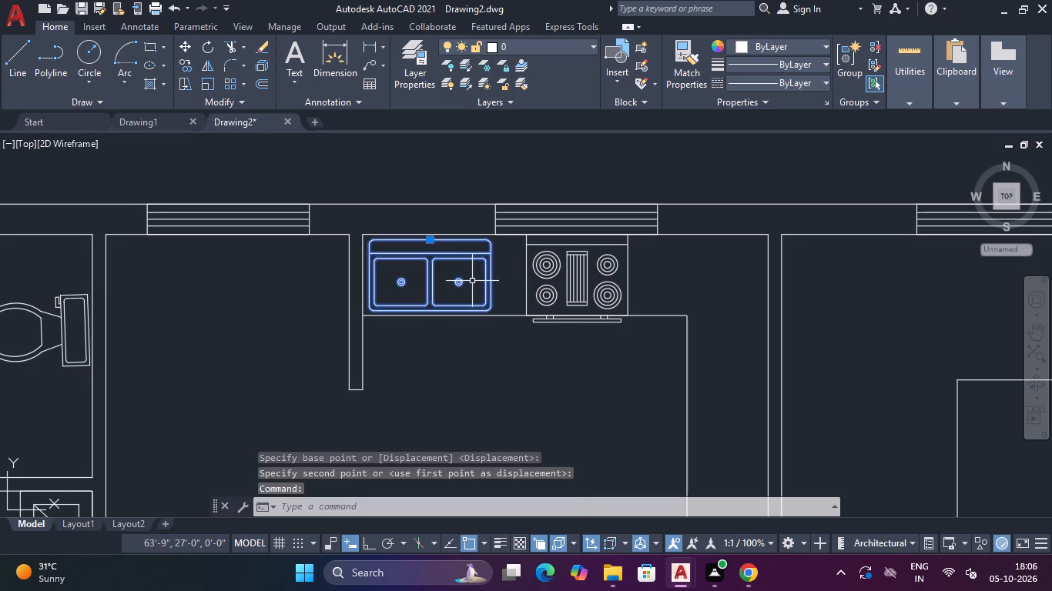
key(m)
key(space)
click(474, 280)
click(538, 444)
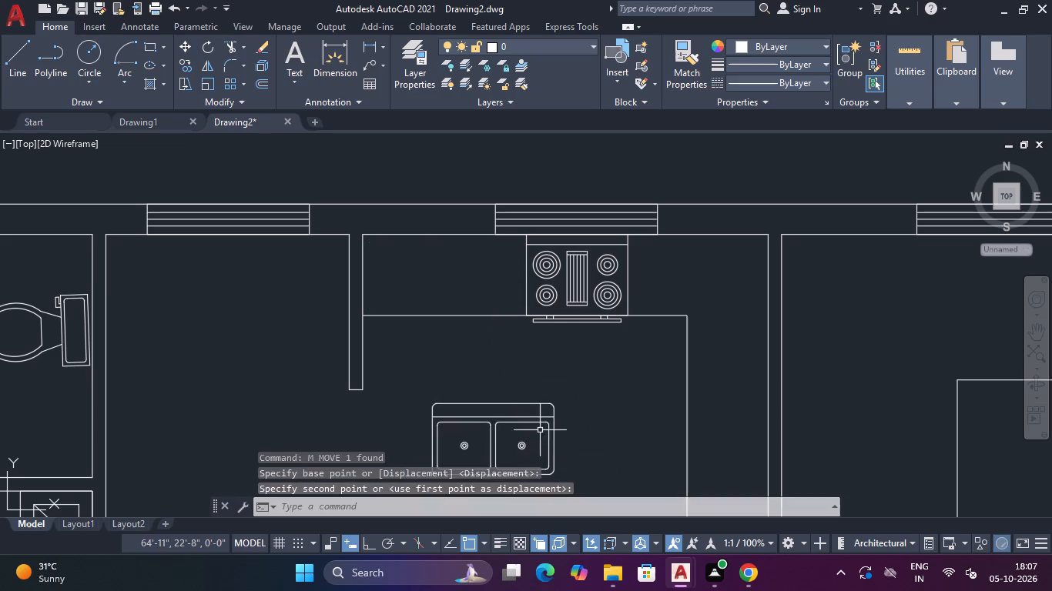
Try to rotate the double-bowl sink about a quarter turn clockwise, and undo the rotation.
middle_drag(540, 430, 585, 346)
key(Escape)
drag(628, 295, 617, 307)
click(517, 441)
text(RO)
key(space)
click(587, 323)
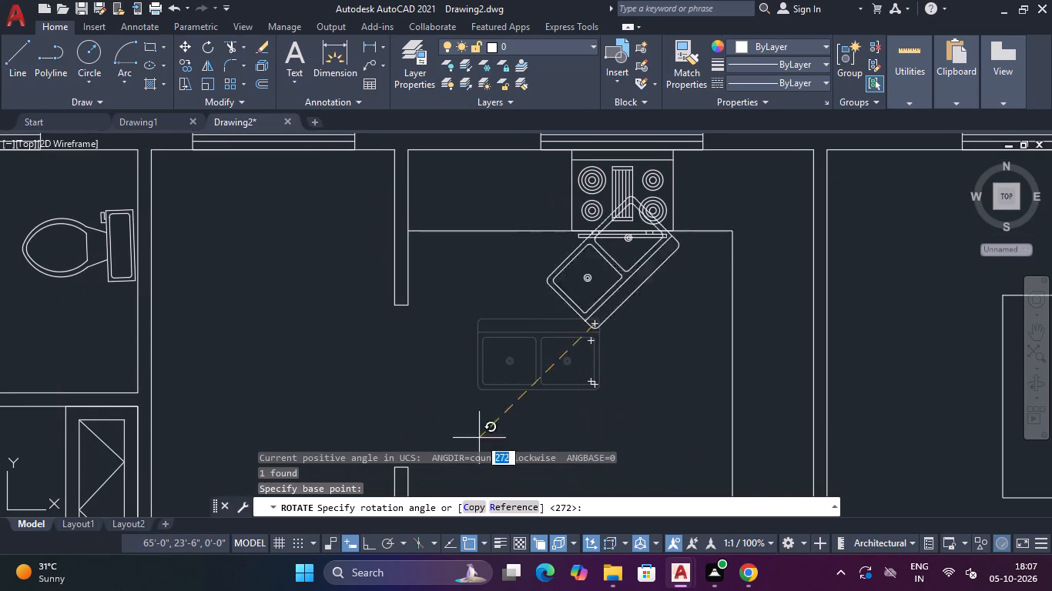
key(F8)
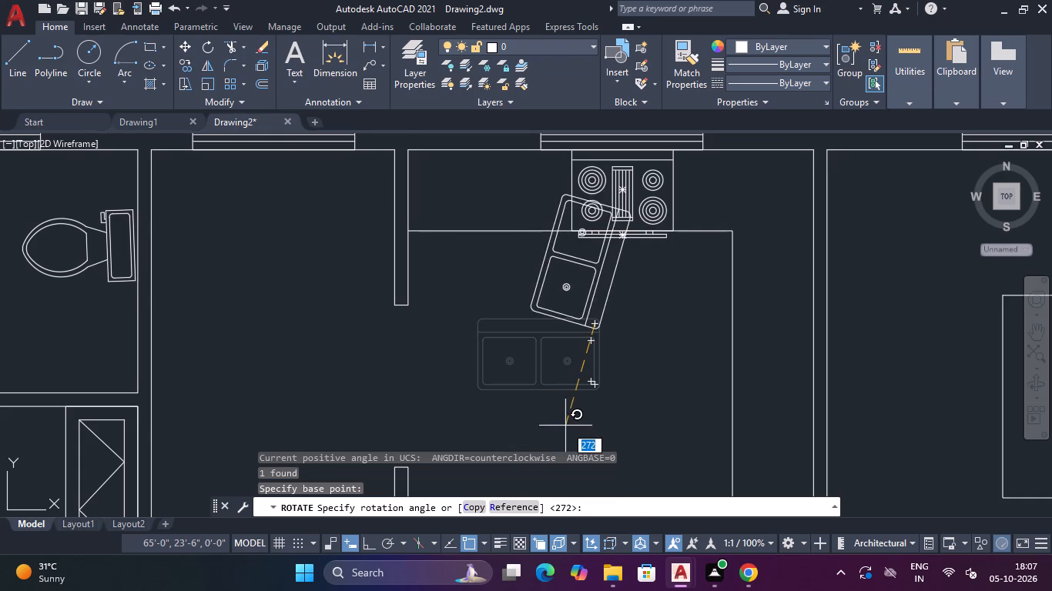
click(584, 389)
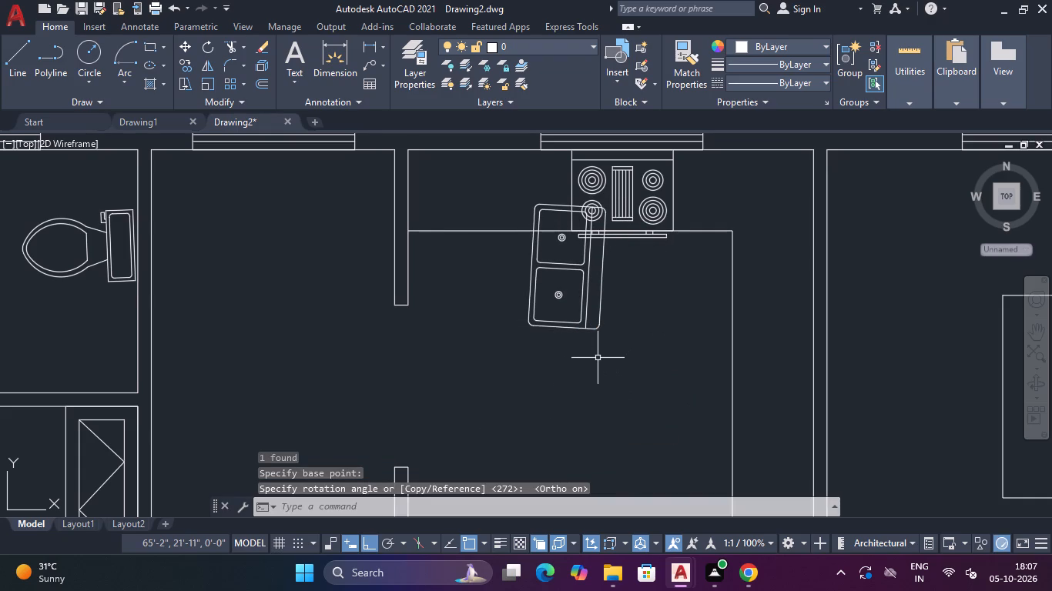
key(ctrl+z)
Rotate the double-bowl sink exactly a quarter turn clockwise so its back ledge faces east.
click(603, 313)
click(546, 375)
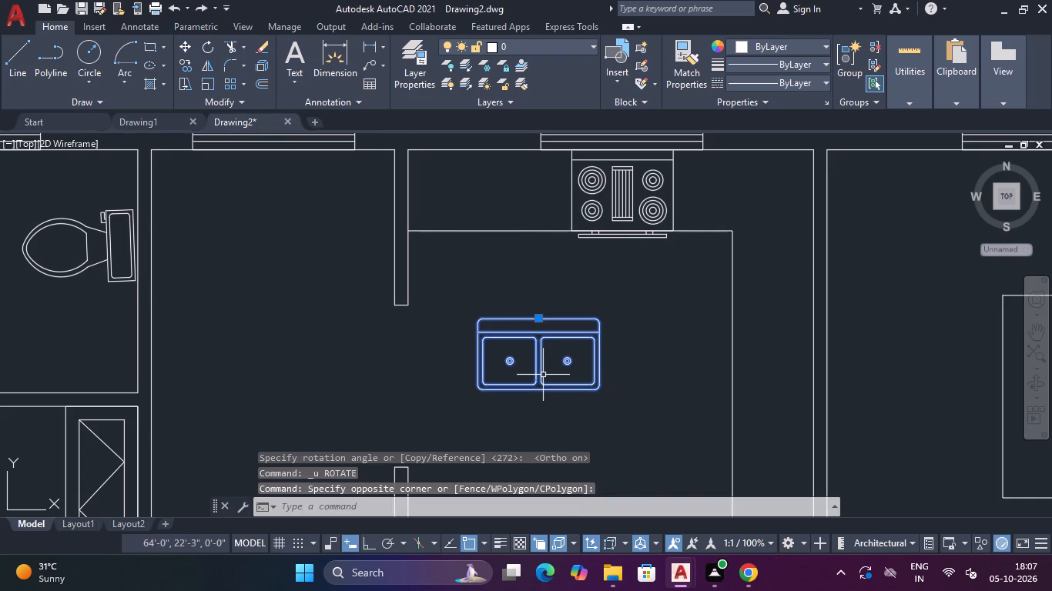
text(RO)
key(space)
click(583, 336)
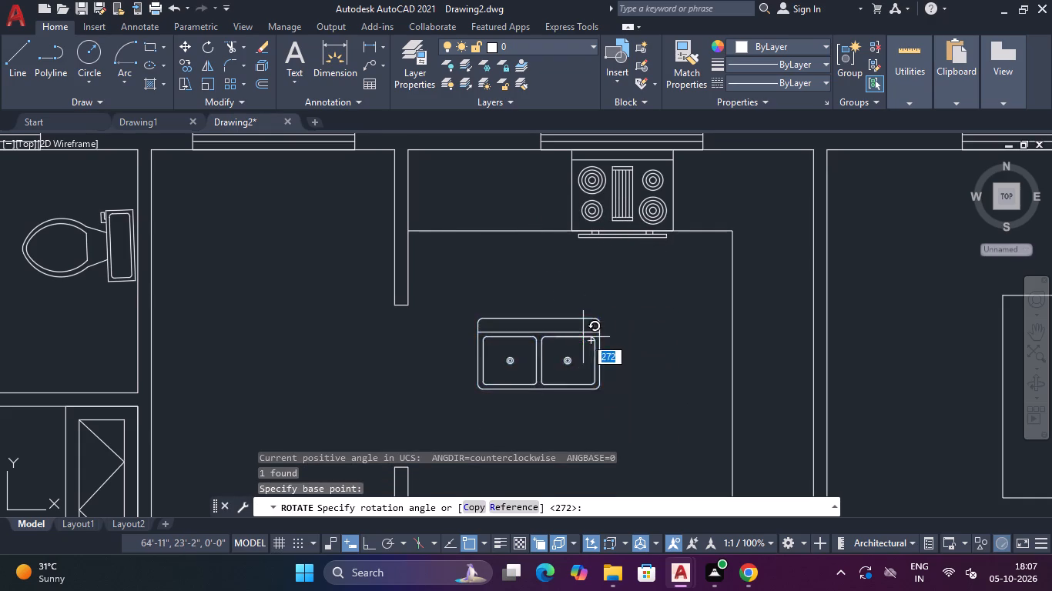
key(F8)
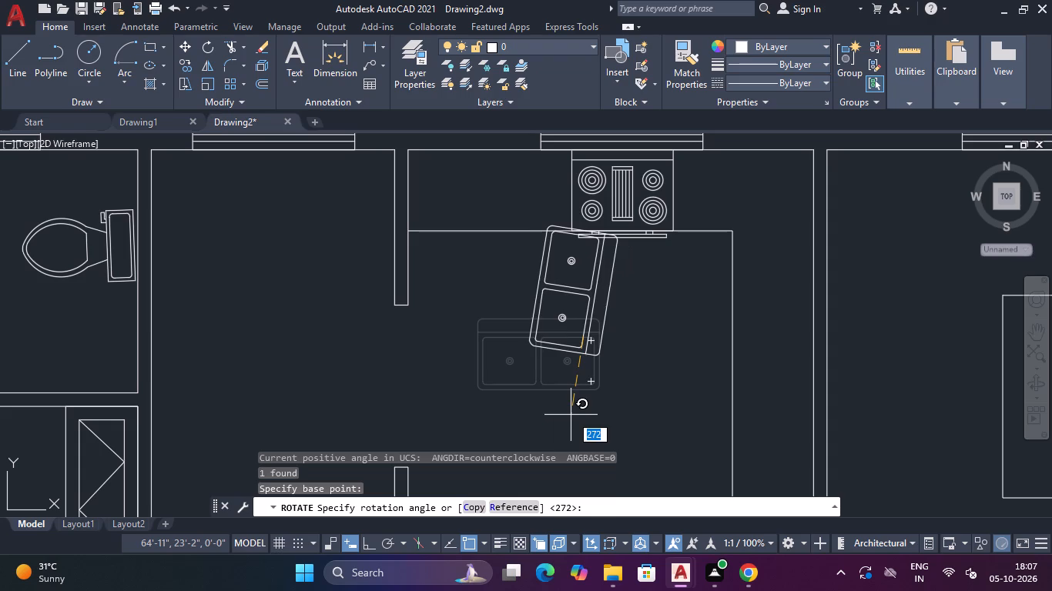
click(572, 412)
key(Escape)
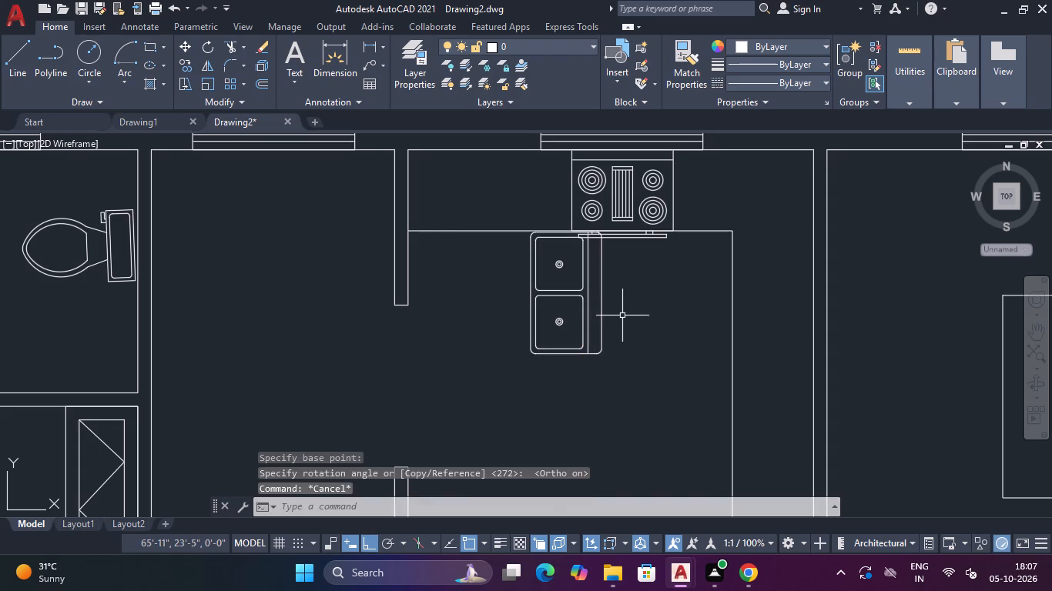
Move the rotated double-bowl sink onto the kitchen's east counter, with its back ledge toward the east wall.
drag(617, 316, 593, 326)
click(574, 331)
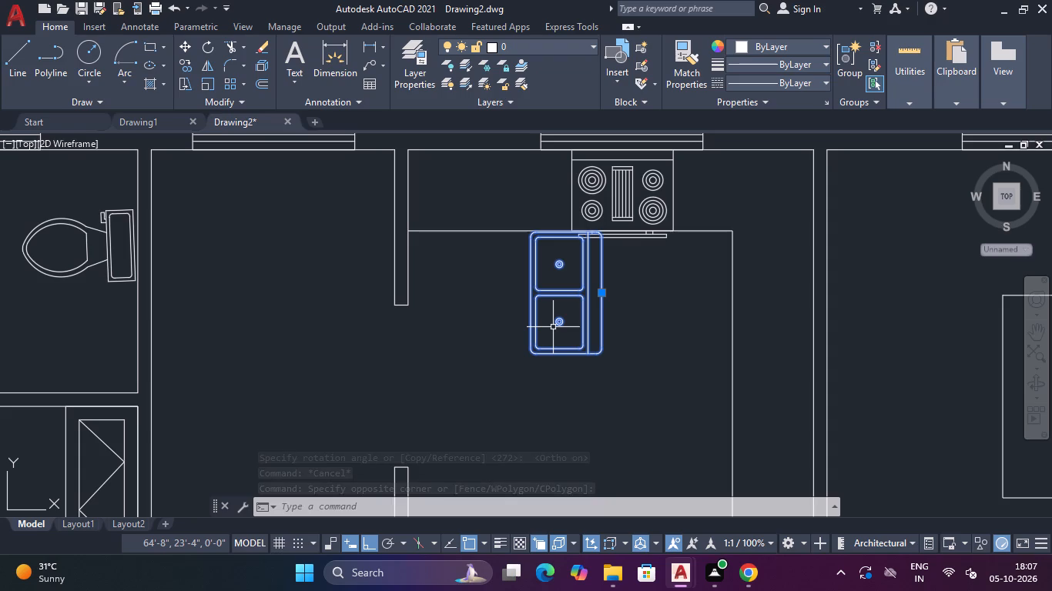
text(M)
key(space)
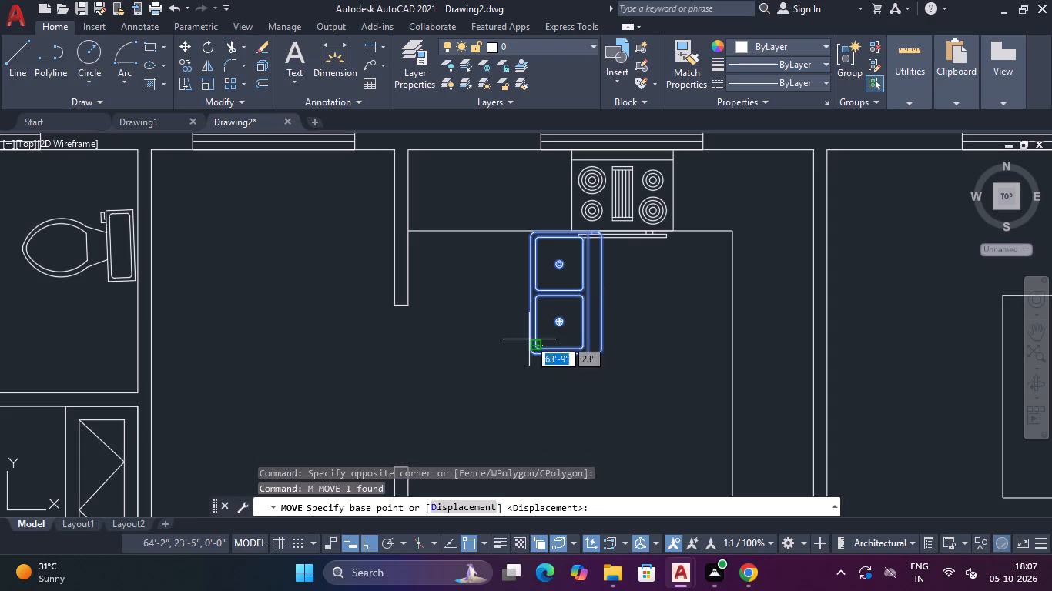
click(561, 295)
middle_drag(541, 296, 337, 308)
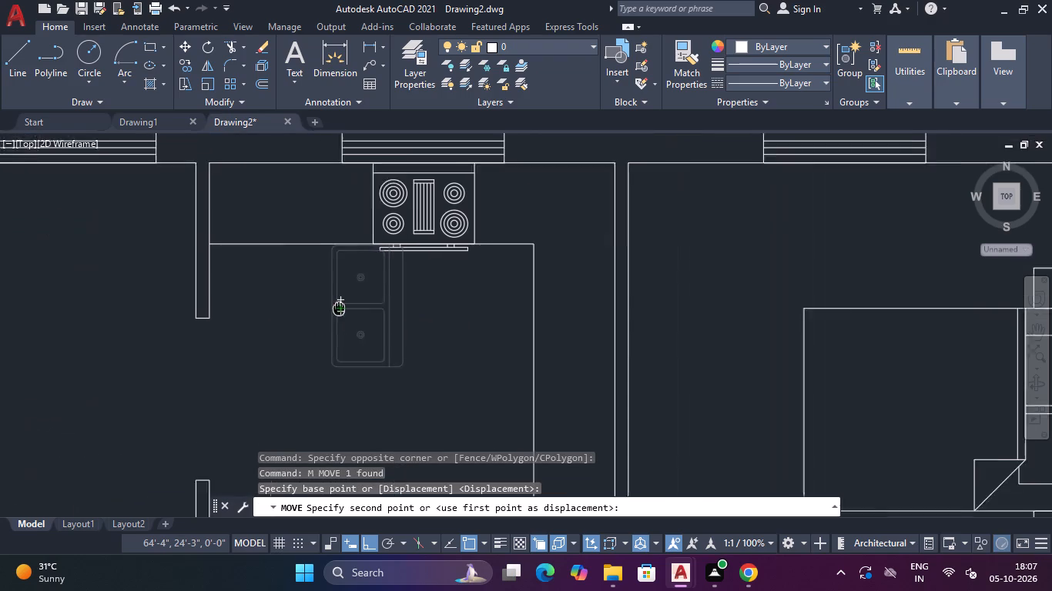
middle_drag(337, 308, 309, 204)
key(F8)
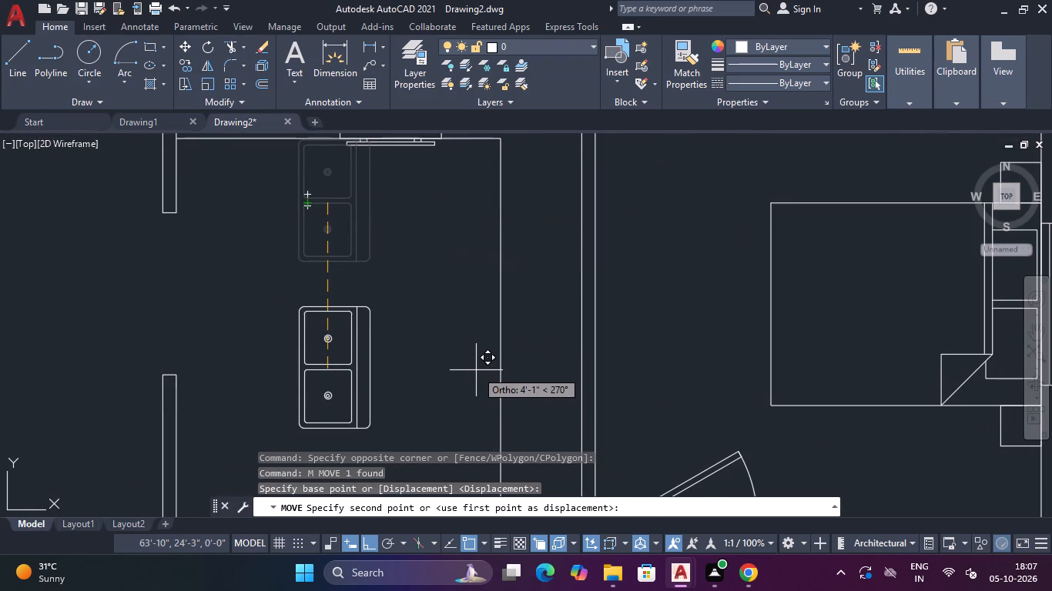
middle_drag(462, 367, 467, 189)
middle_drag(548, 251, 535, 399)
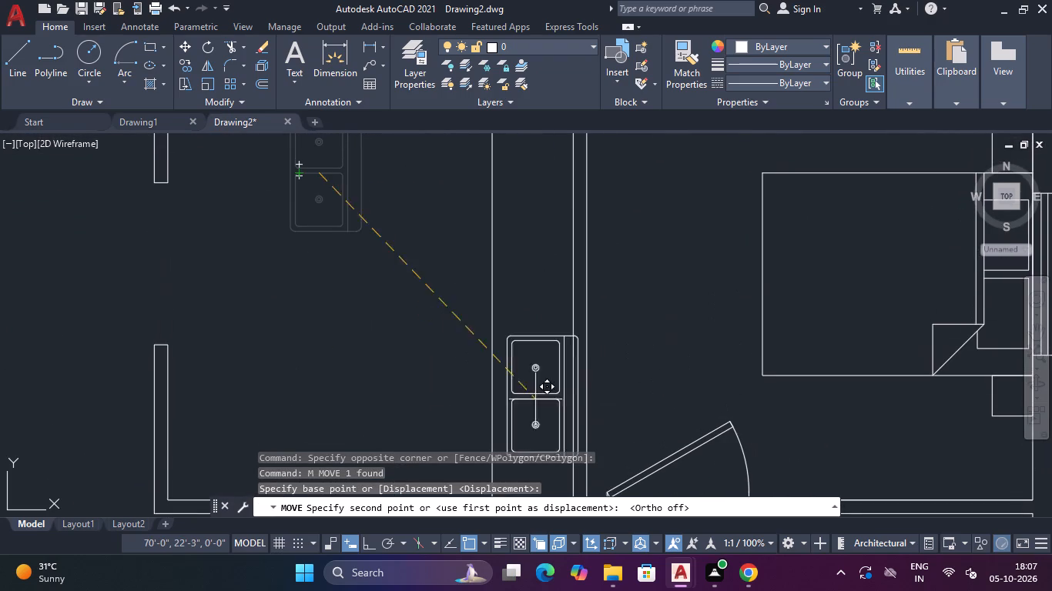
scroll(531, 359, down, 3)
scroll(528, 338, up, 3)
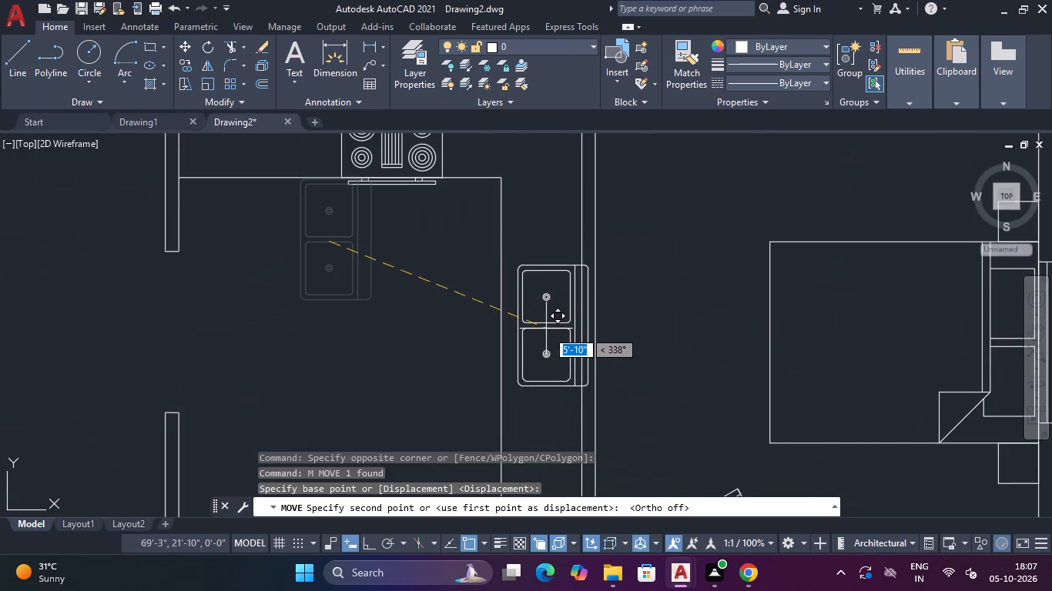
click(535, 339)
Rotate the rectangular refrigerator symbol southwest of the floor plan a quarter turn counterclockwise so its door faces east.
middle_drag(414, 381, 444, 286)
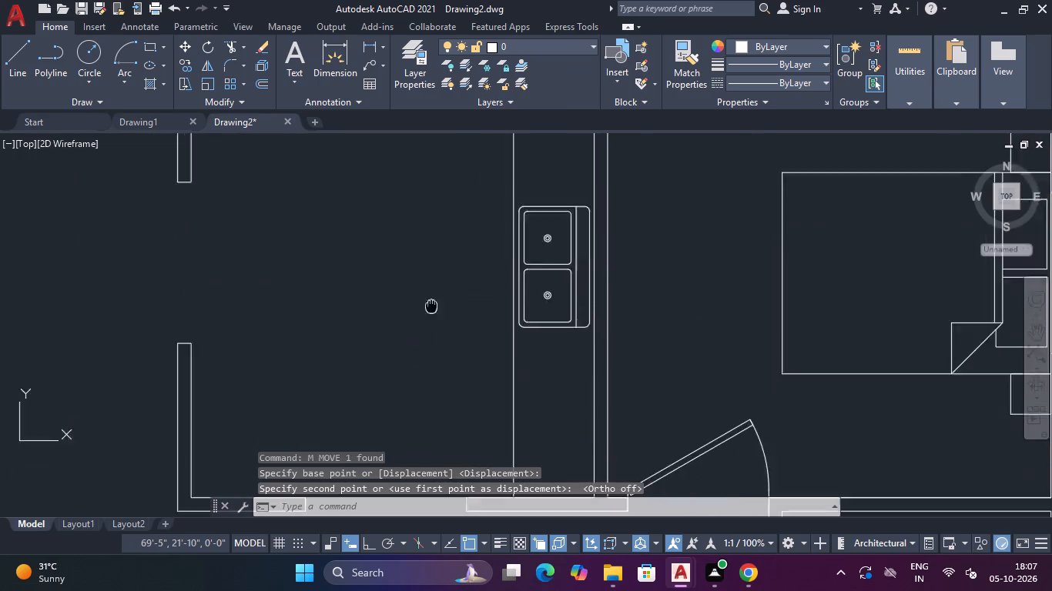
middle_drag(444, 286, 462, 267)
scroll(467, 260, down, 3)
middle_drag(319, 374, 394, 260)
drag(192, 281, 189, 289)
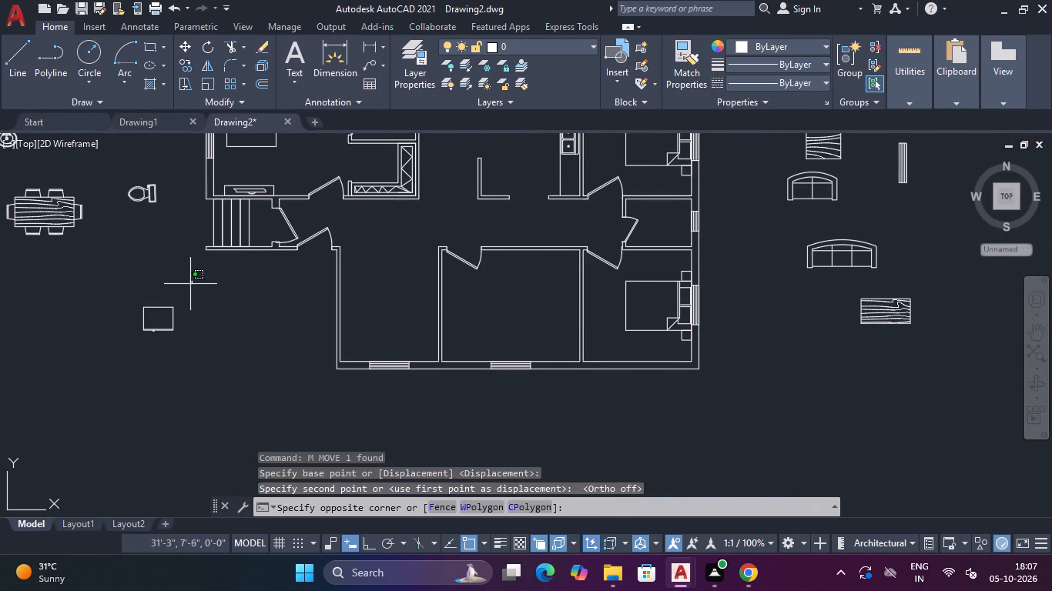
click(111, 356)
text(RO)
key(space)
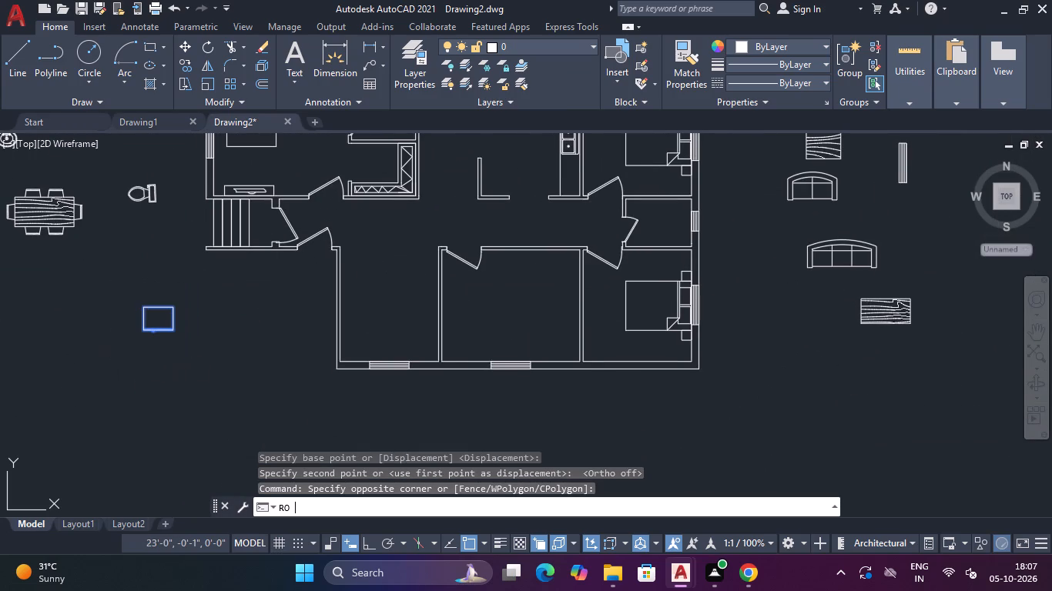
click(169, 306)
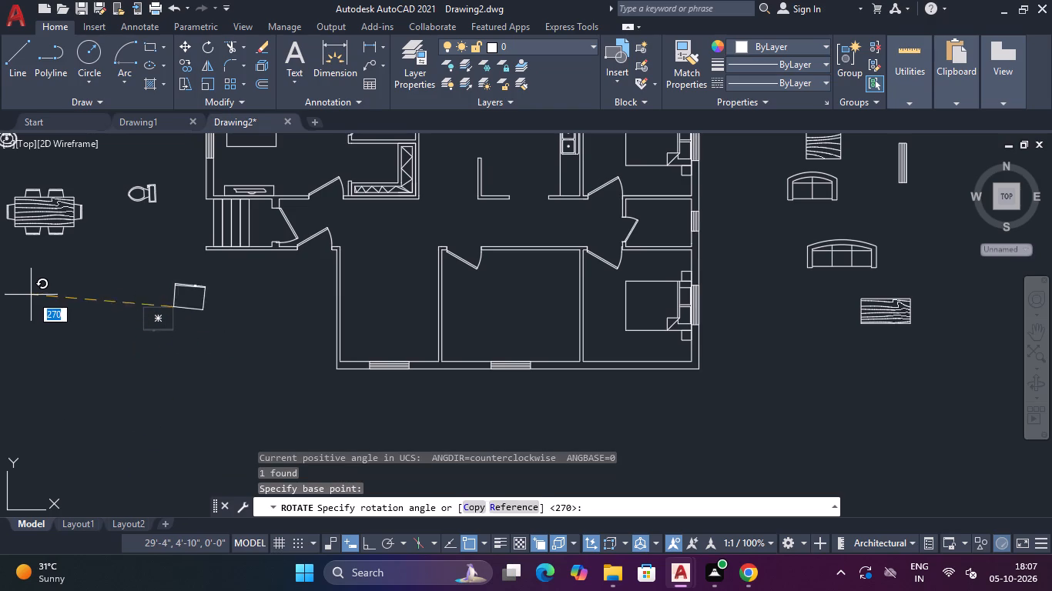
key(F8)
click(177, 239)
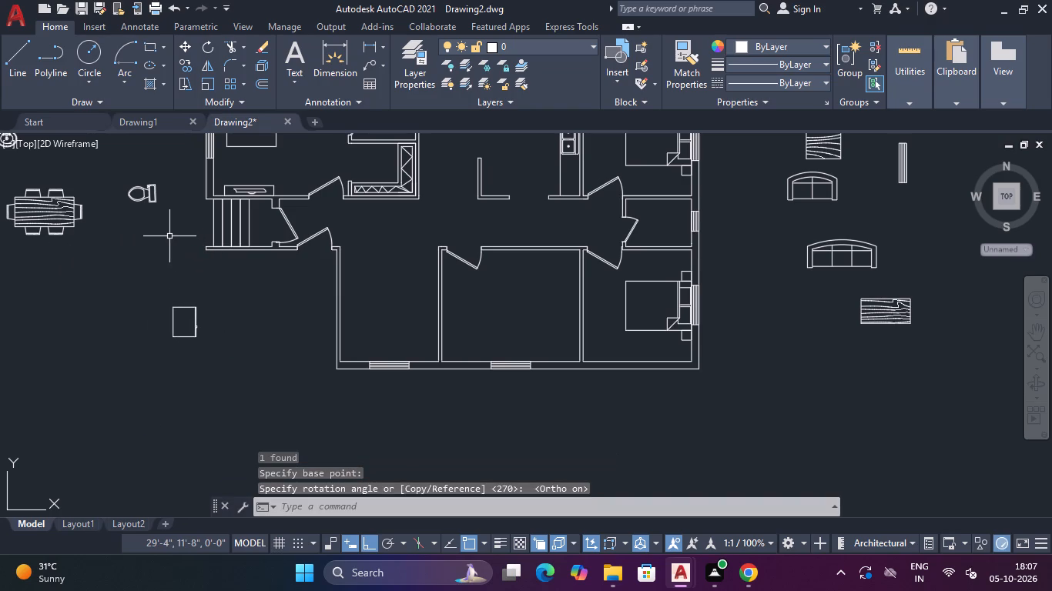
key(Escape)
Move the rotated refrigerator from beside the floor plan into the kitchen's southwest corner, against the south wall.
click(195, 277)
click(129, 380)
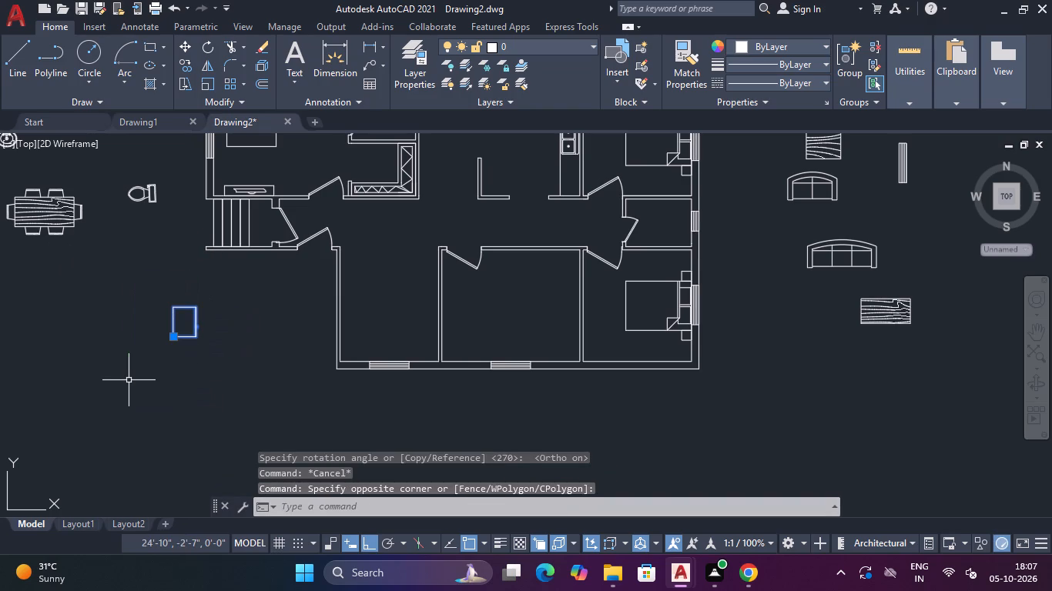
text(M,)
key(BackSpace)
key(space)
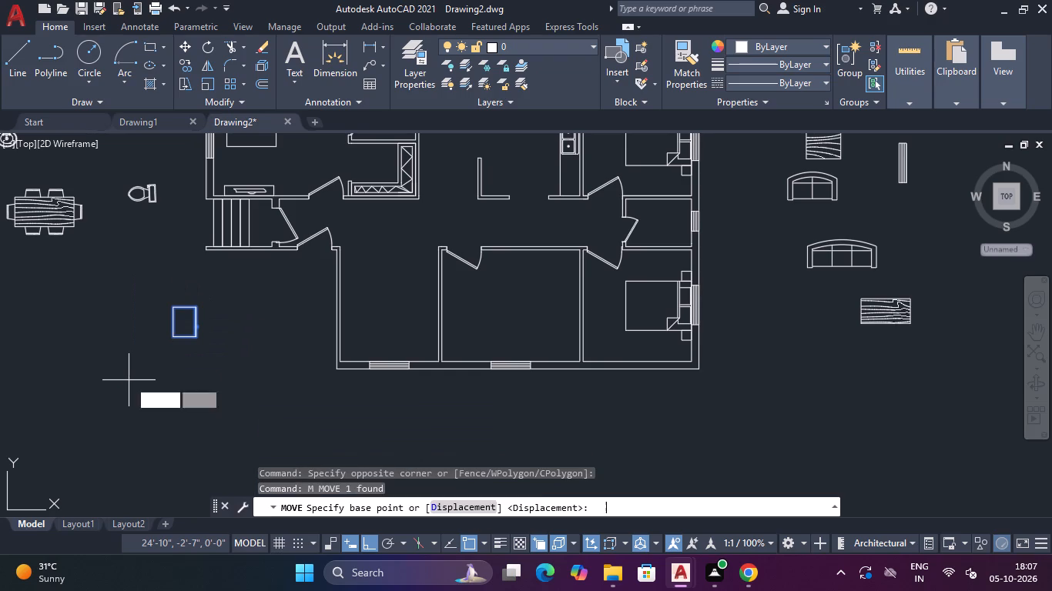
scroll(158, 350, up, 2)
click(193, 320)
scroll(214, 317, down, 3)
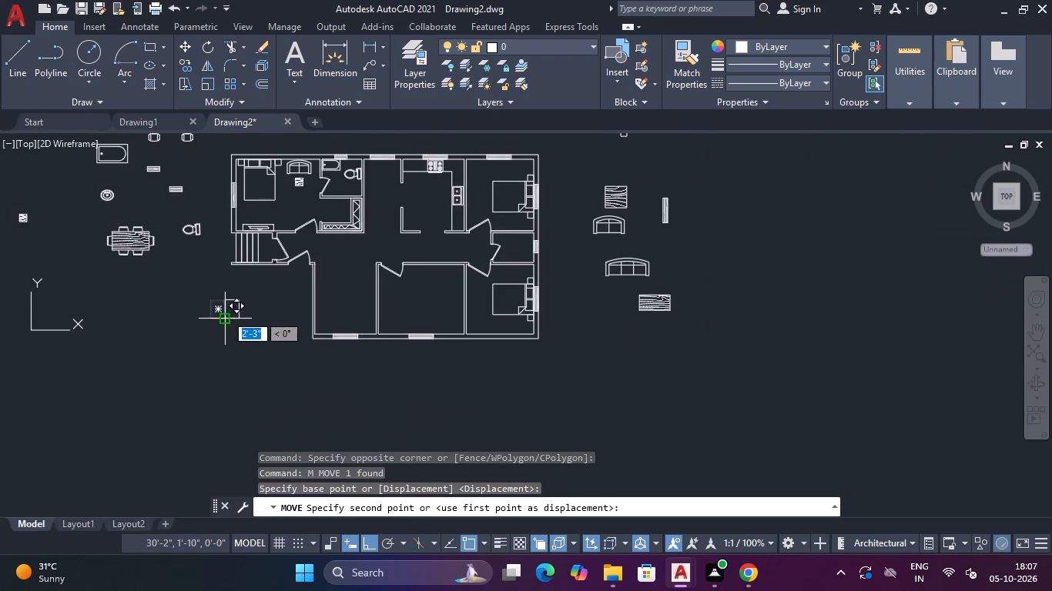
middle_drag(230, 307, 132, 366)
scroll(318, 272, up, 3)
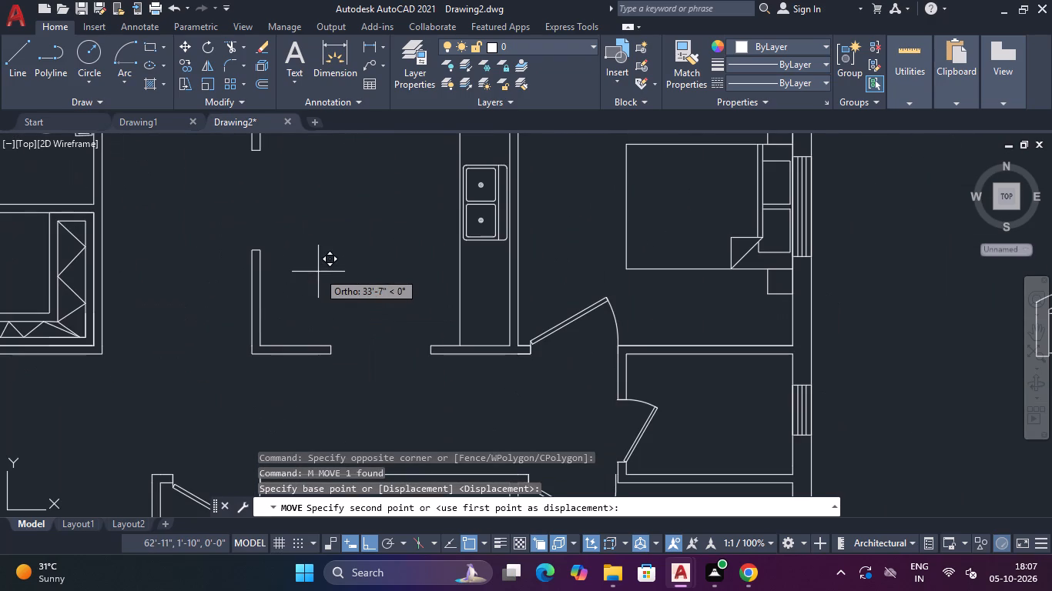
key(F8)
scroll(272, 328, up, 1)
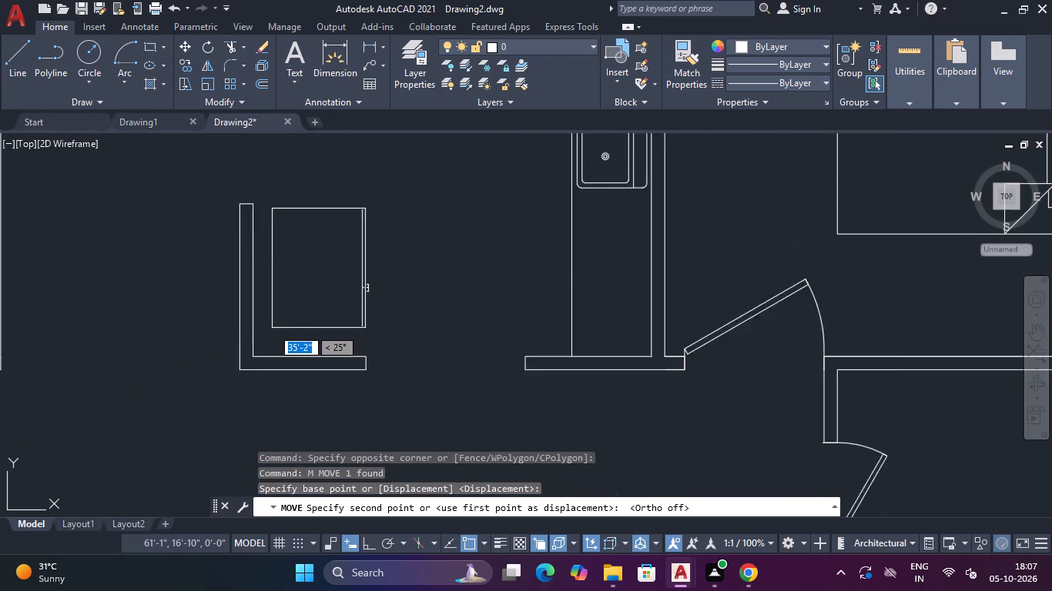
scroll(272, 328, up, 1)
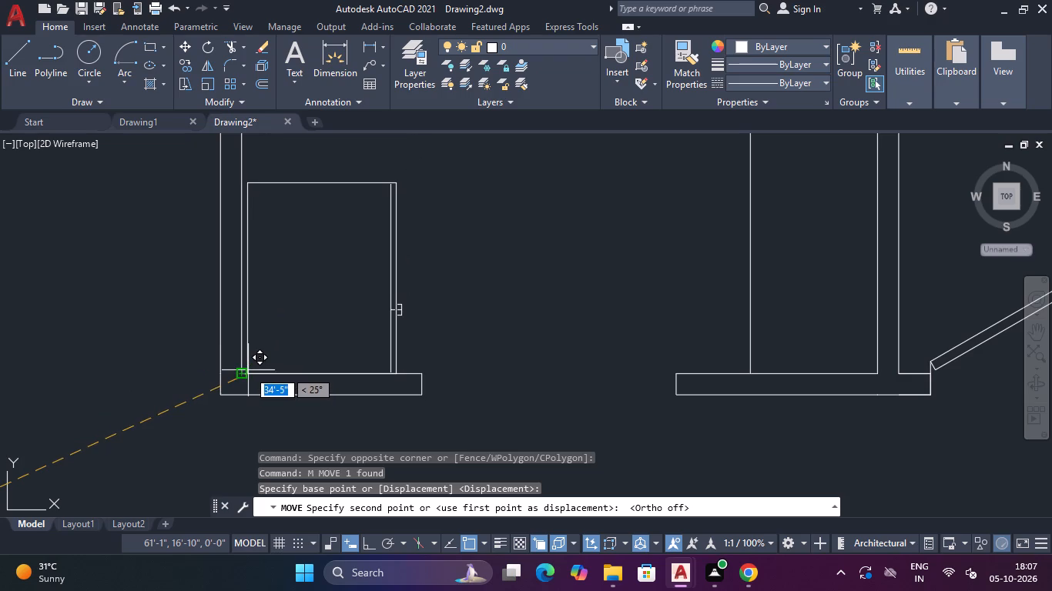
click(248, 370)
Nudge the refrigerator slightly northeast, leaving a small gap from the kitchen's west and south walls.
scroll(250, 368, down, 3)
click(323, 311)
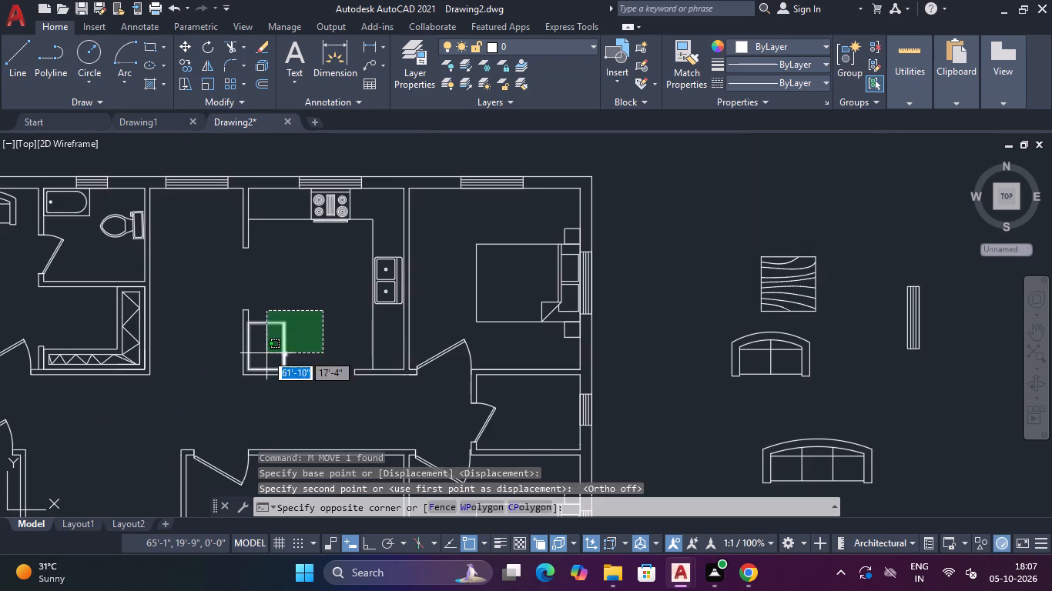
click(264, 353)
key(m)
key(space)
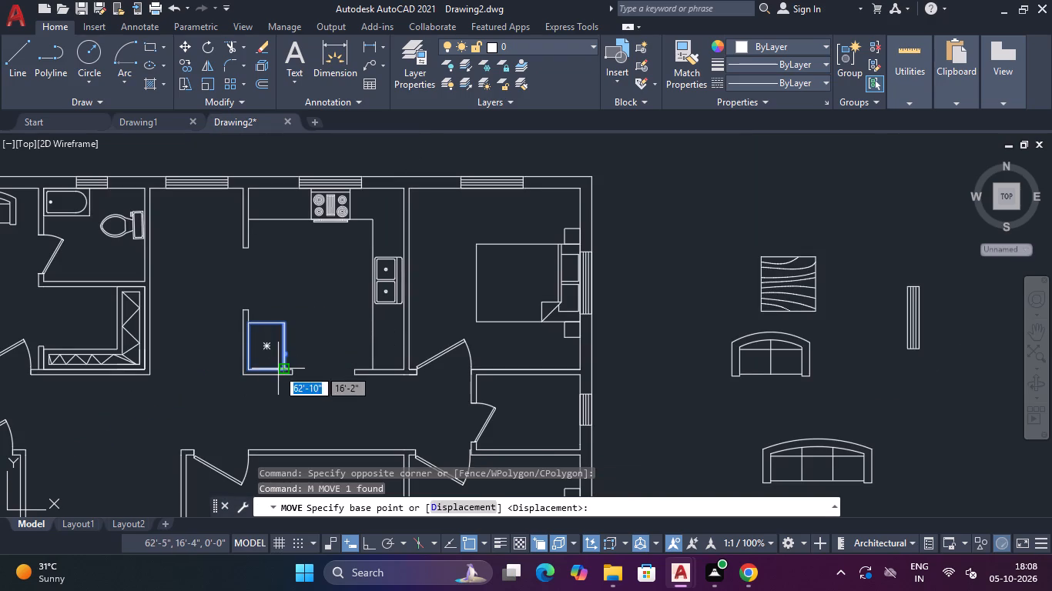
click(266, 352)
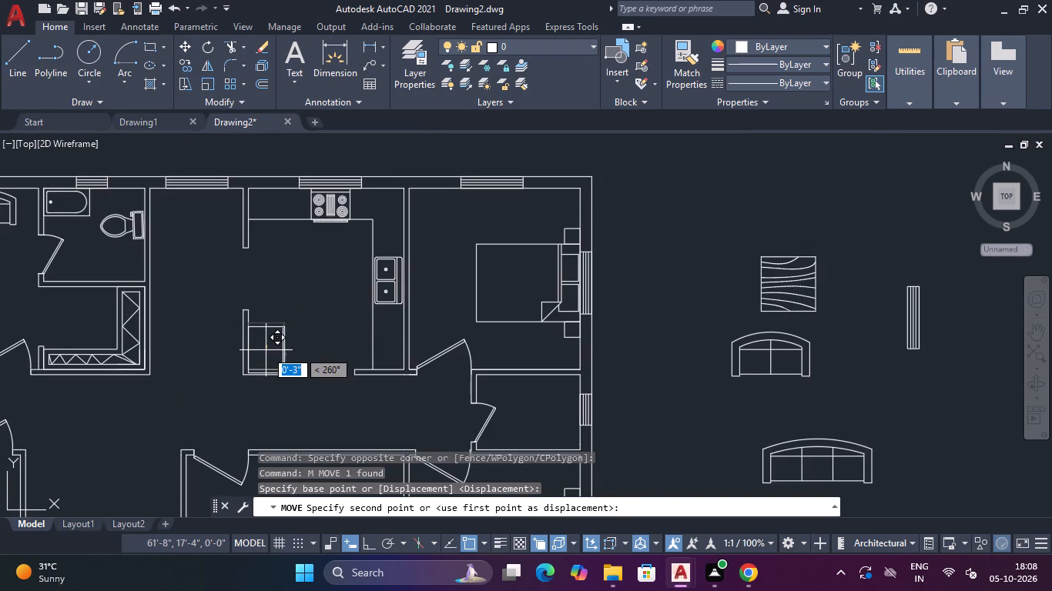
scroll(267, 350, up, 2)
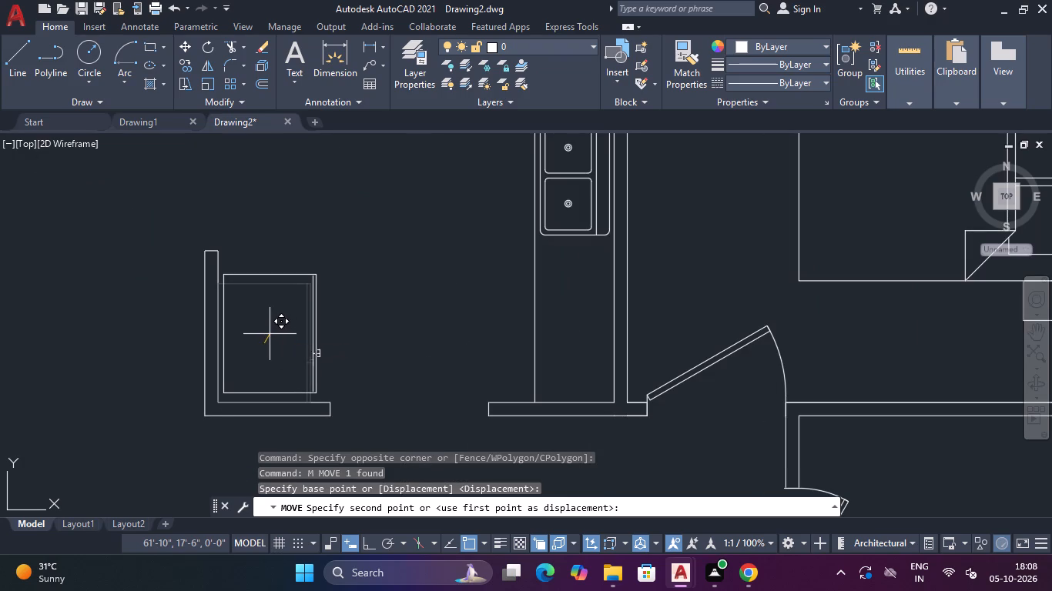
click(270, 334)
Rotate the six-seat dining table set west of the floor plan exactly a quarter turn clockwise so its long side runs north-south.
scroll(347, 285, down, 2)
middle_drag(254, 365, 306, 333)
middle_drag(287, 308, 327, 392)
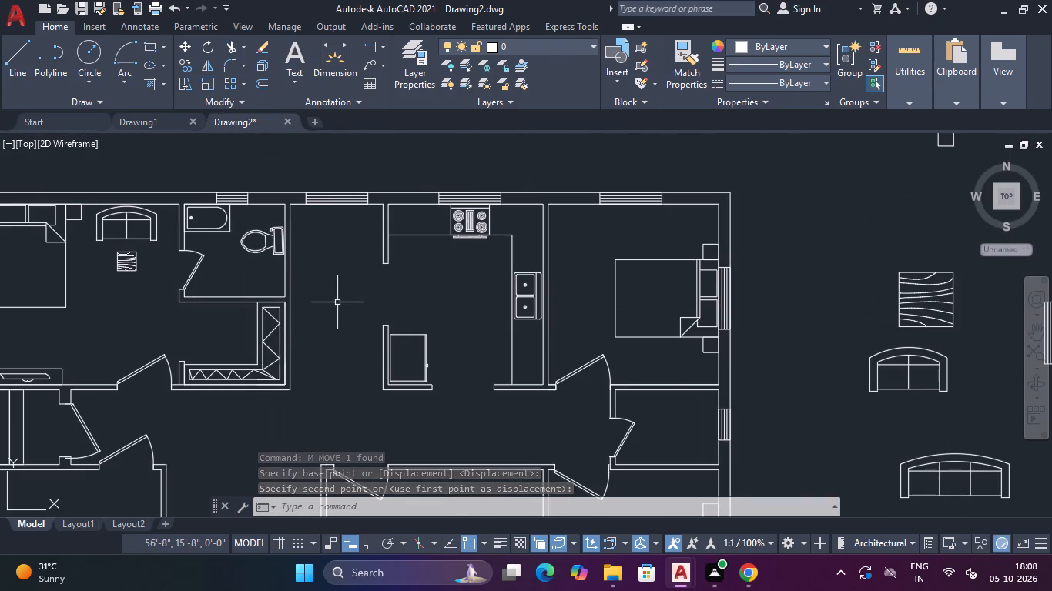
scroll(336, 302, down, 4)
scroll(233, 288, up, 3)
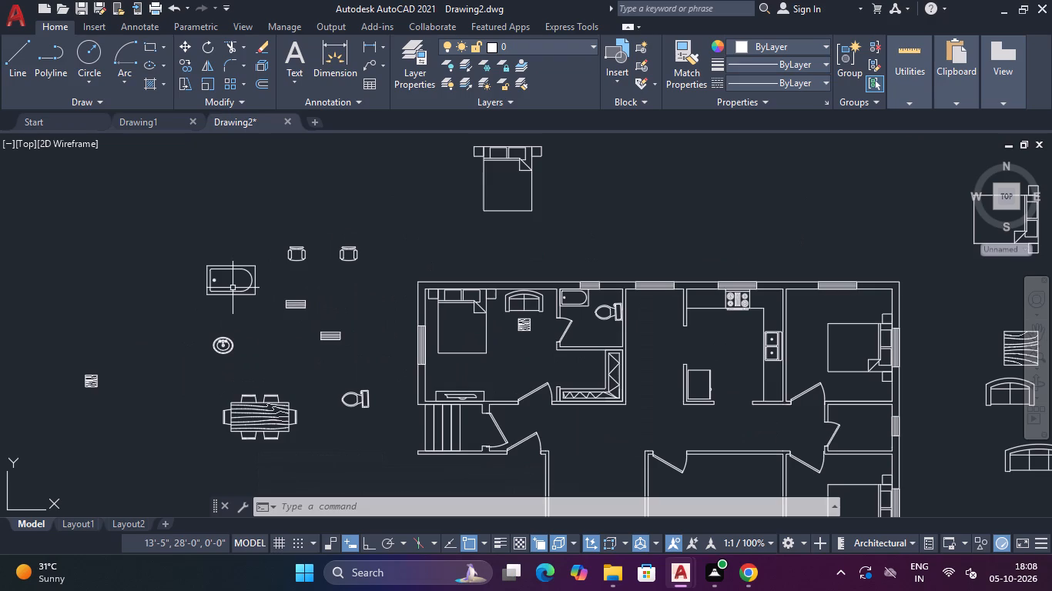
click(301, 379)
click(214, 448)
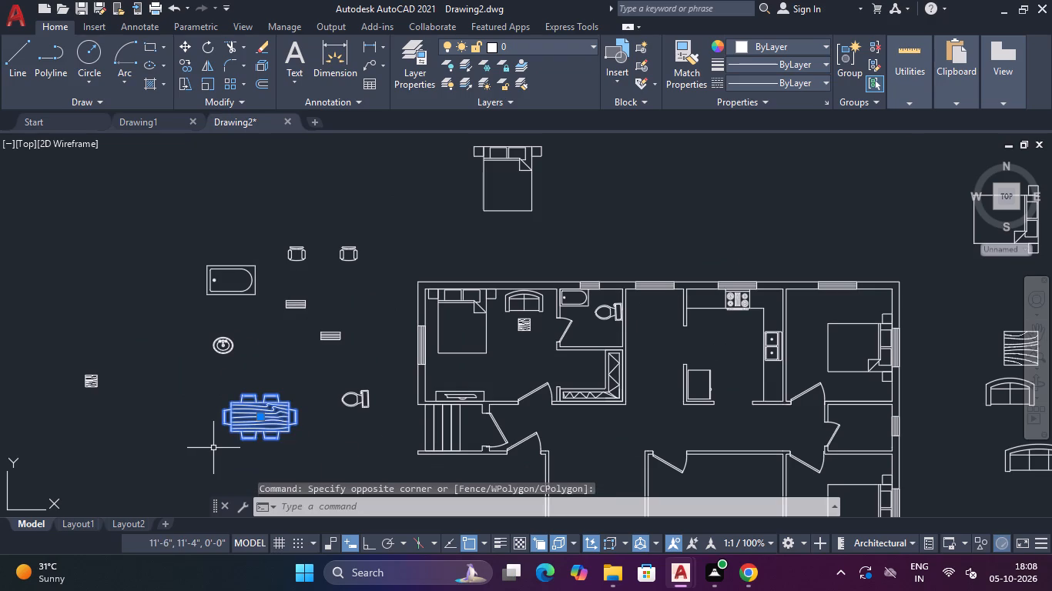
text(RO)
key(space)
click(274, 411)
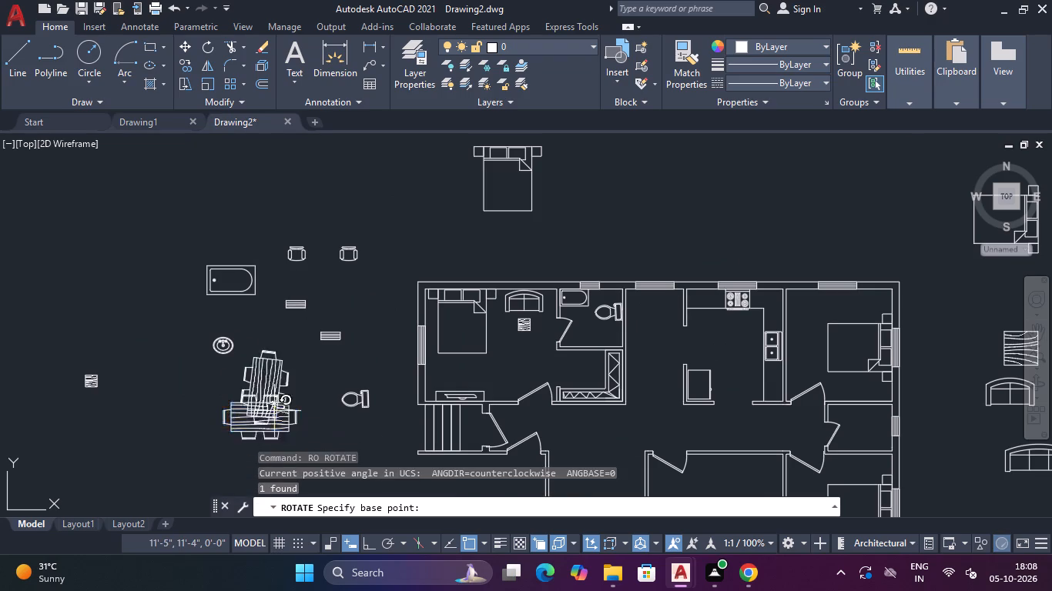
key(F8)
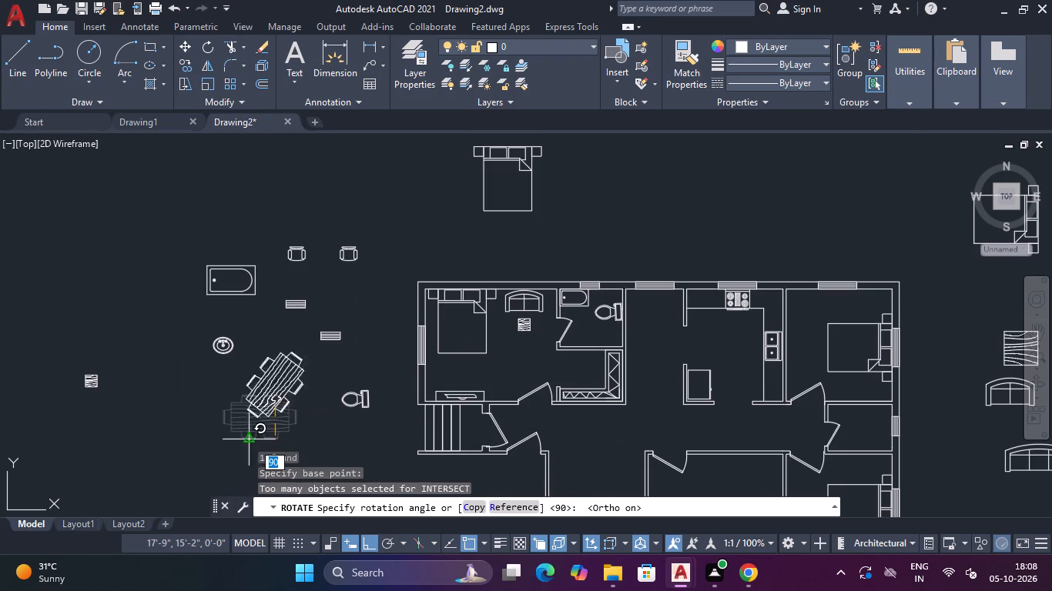
click(270, 422)
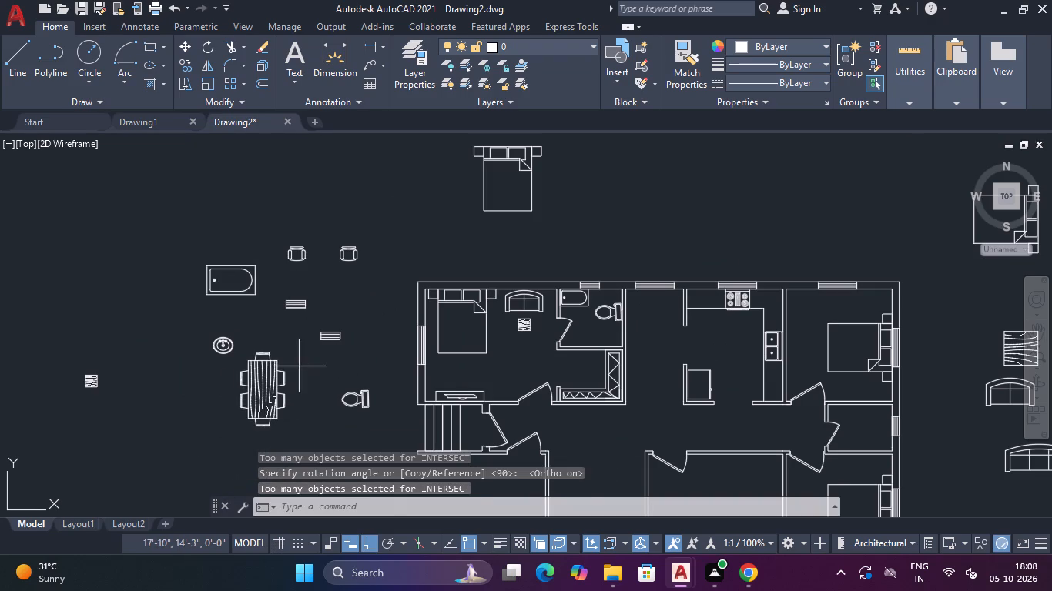
Move the rotated dining table set into the dining area between the bathroom and the kitchen.
click(299, 366)
click(220, 436)
text(M)
key(space)
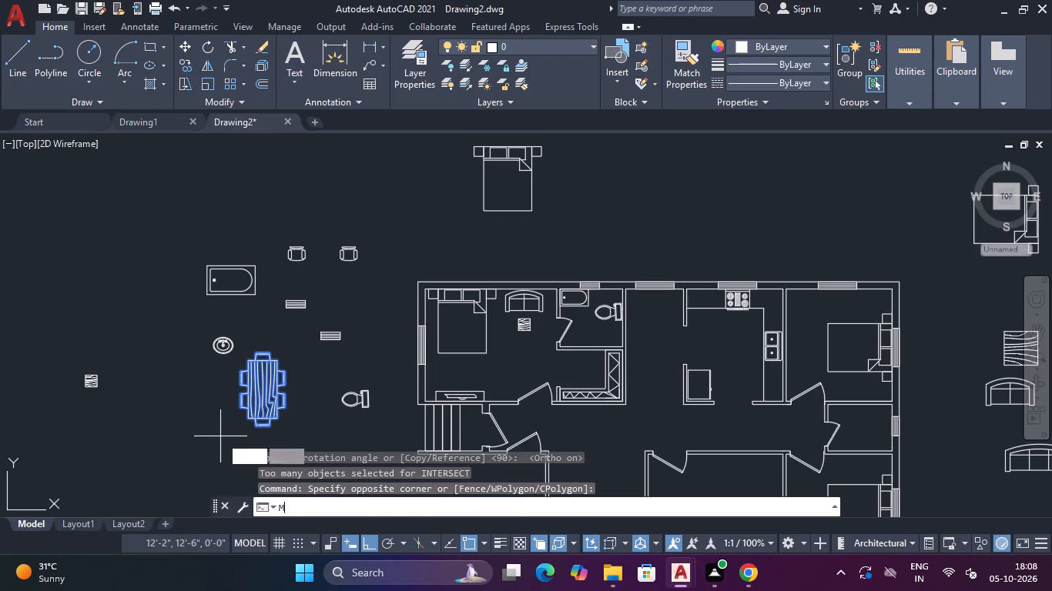
click(260, 388)
middle_drag(291, 376, 23, 376)
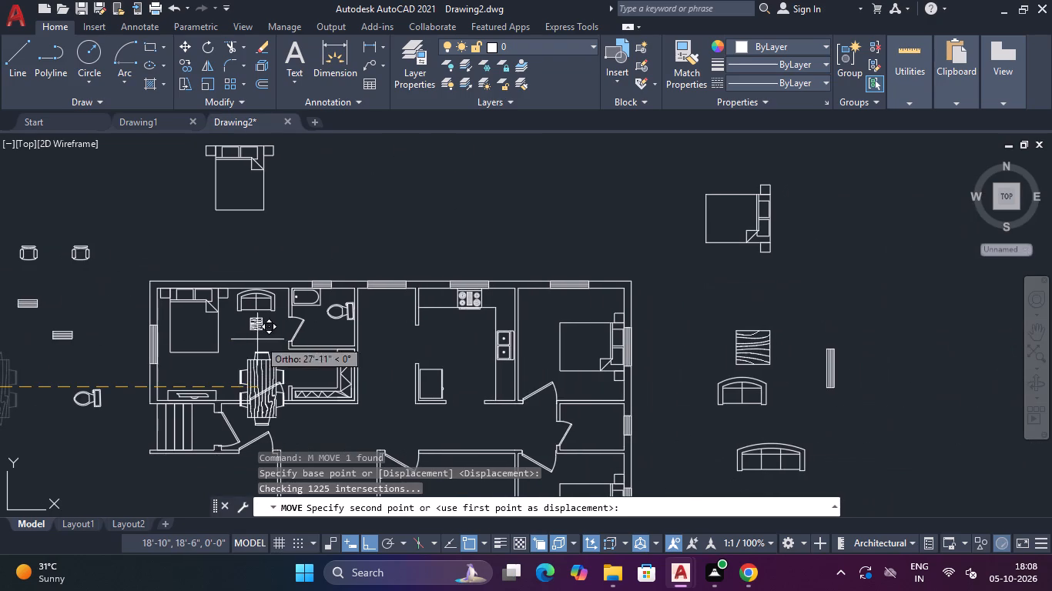
key(F8)
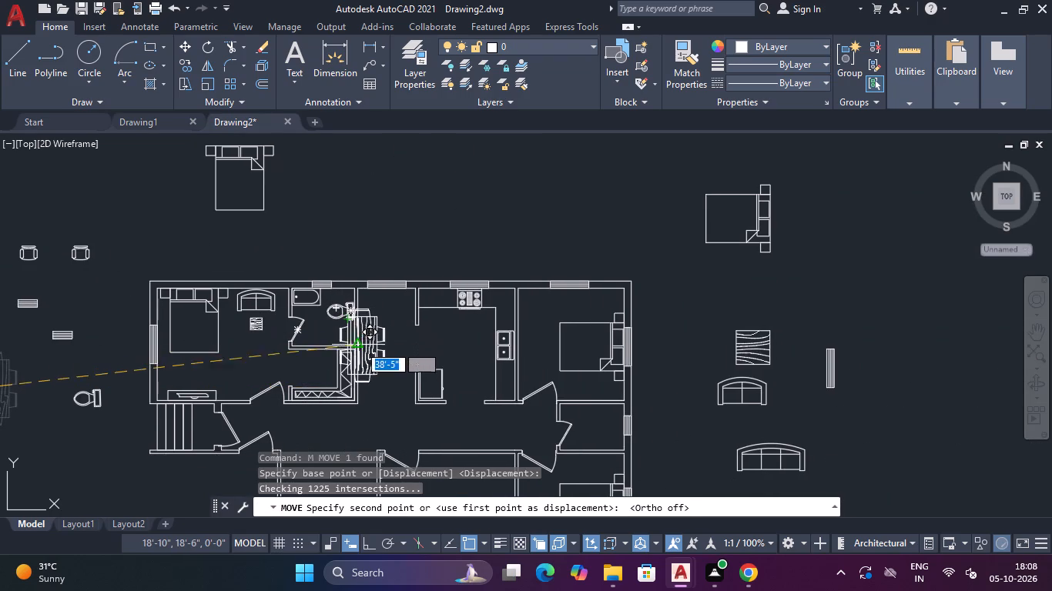
middle_drag(360, 353, 296, 359)
scroll(313, 355, up, 2)
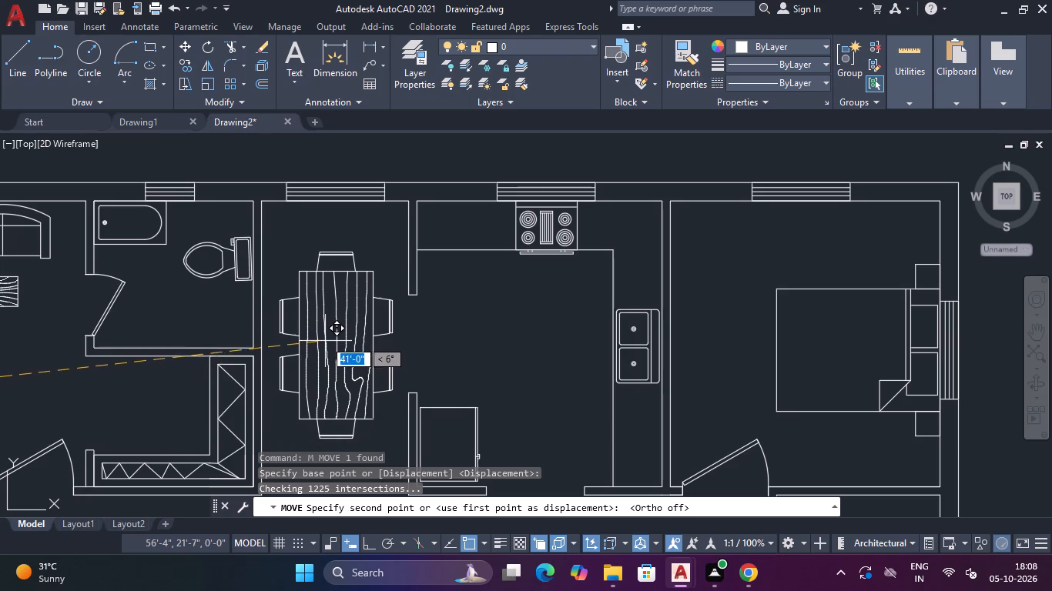
middle_drag(323, 342, 307, 245)
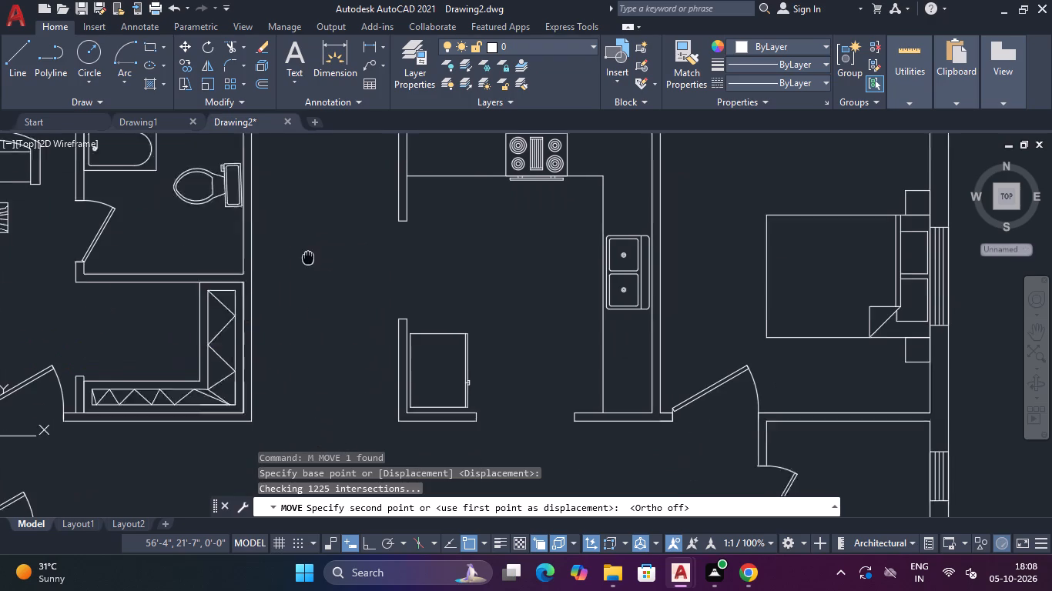
middle_drag(307, 245, 307, 245)
click(302, 262)
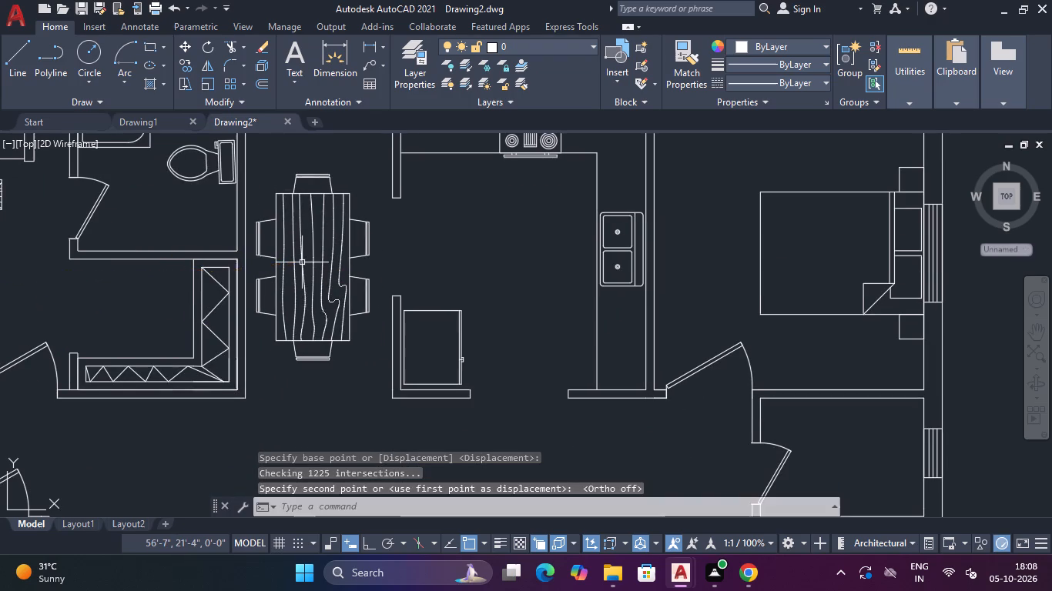
Move the eastern of the two chairs northwest of the floor plan into the northeast bedroom, just below its north window.
scroll(302, 262, down, 3)
middle_drag(303, 298, 220, 270)
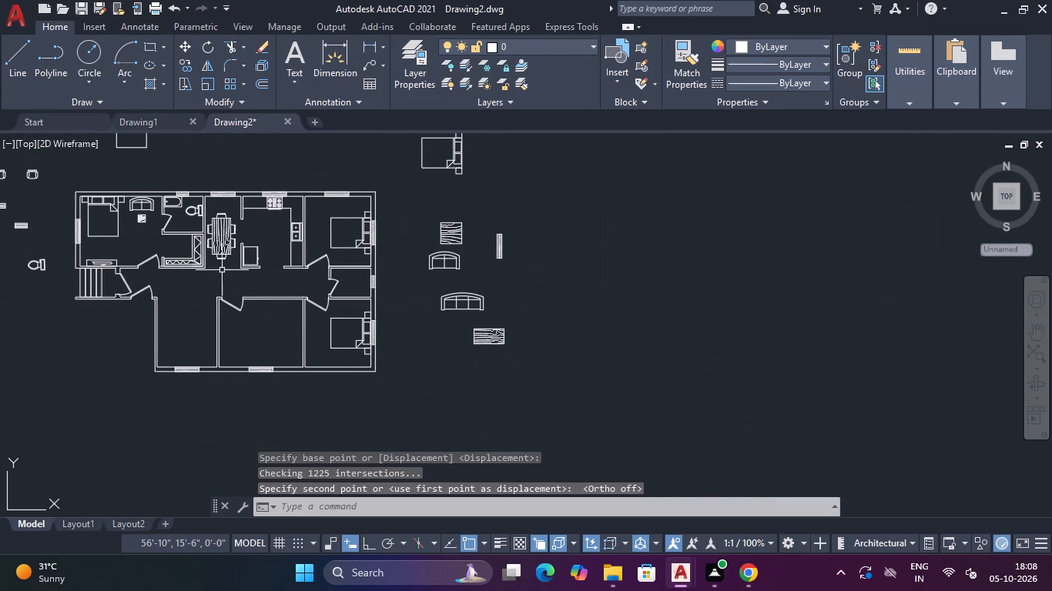
middle_drag(390, 249, 370, 262)
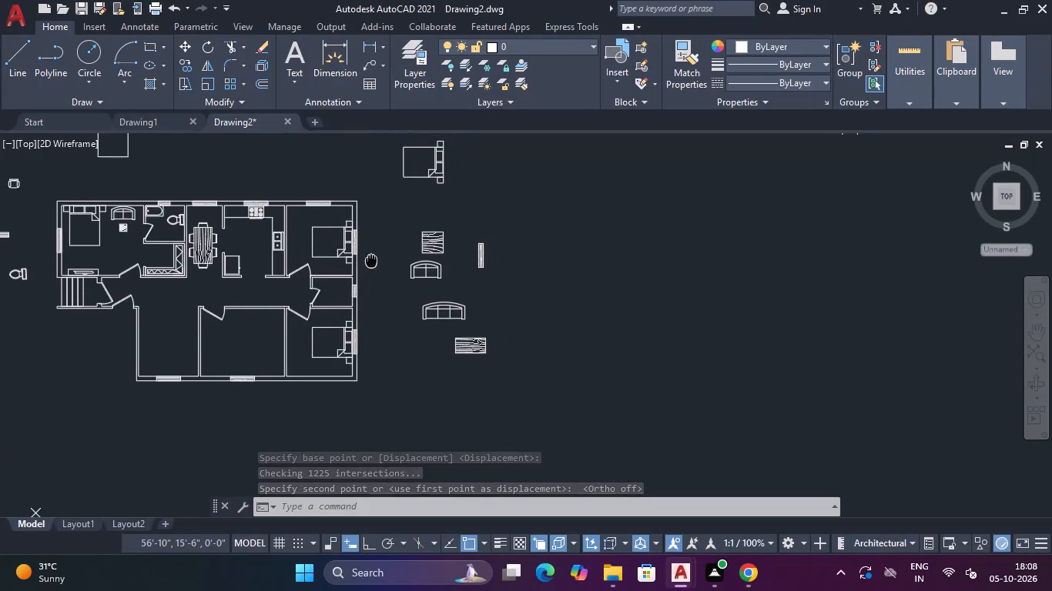
middle_drag(370, 262, 406, 322)
middle_drag(253, 239, 357, 219)
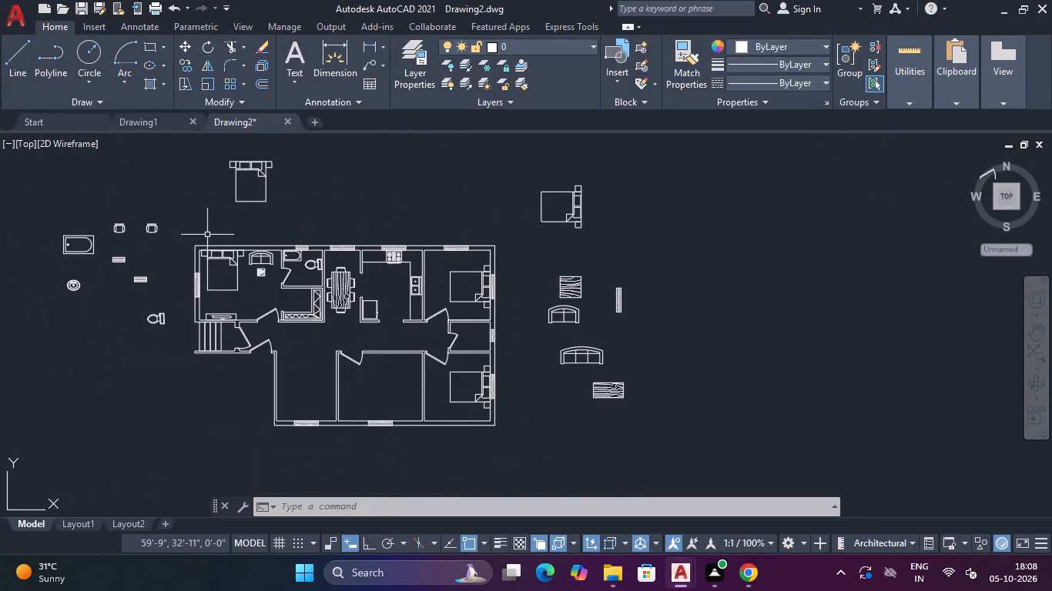
scroll(159, 231, up, 2)
click(157, 209)
click(100, 260)
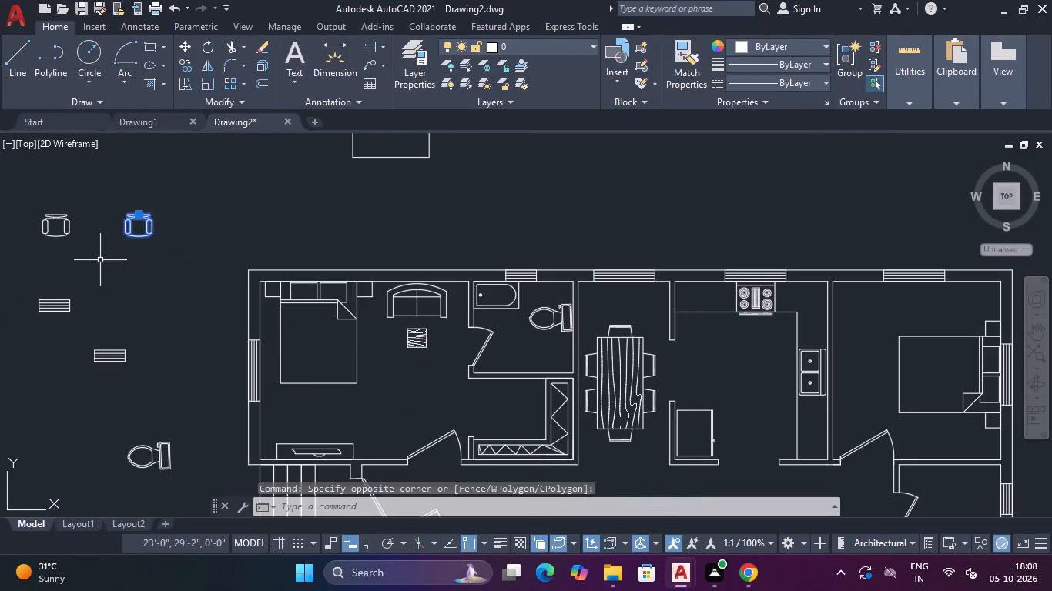
text(M)
key(space)
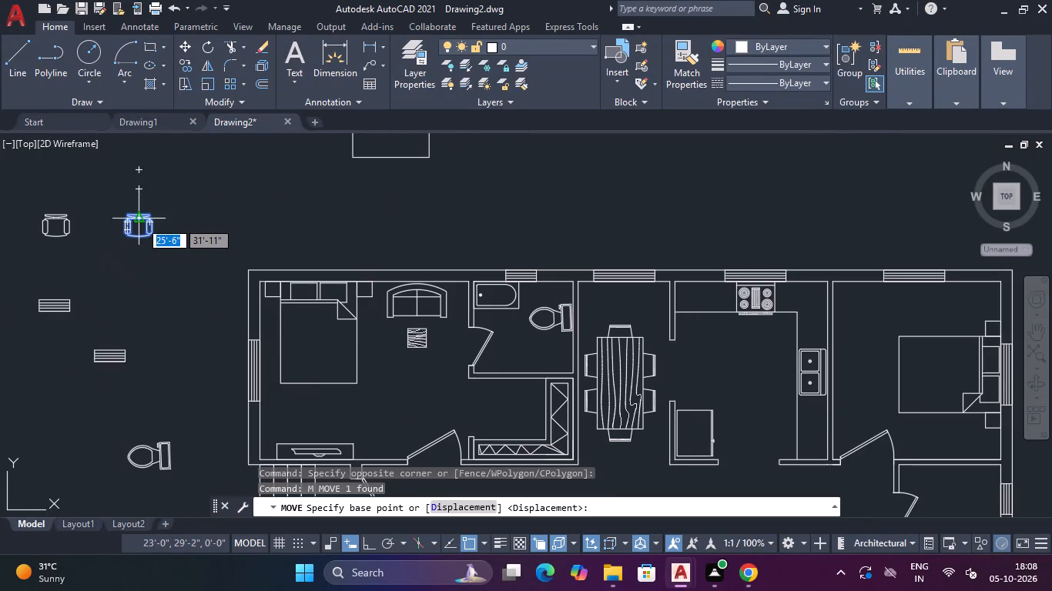
click(139, 222)
middle_drag(193, 215, 0, 227)
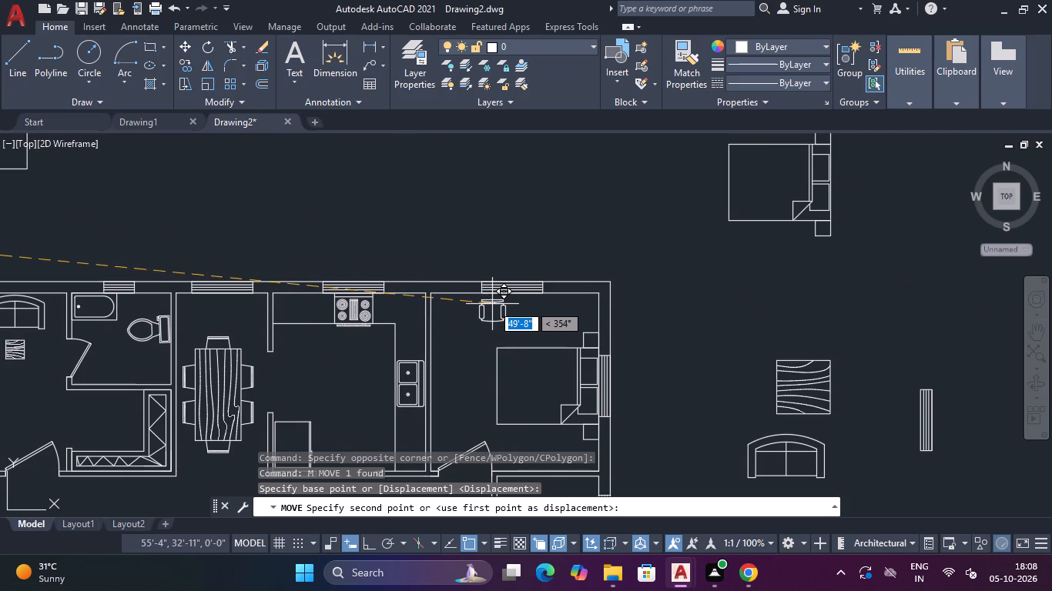
click(489, 308)
Copy the bedroom chair about 2'-6" east, forming a side-by-side pair below the north window.
click(514, 306)
click(474, 325)
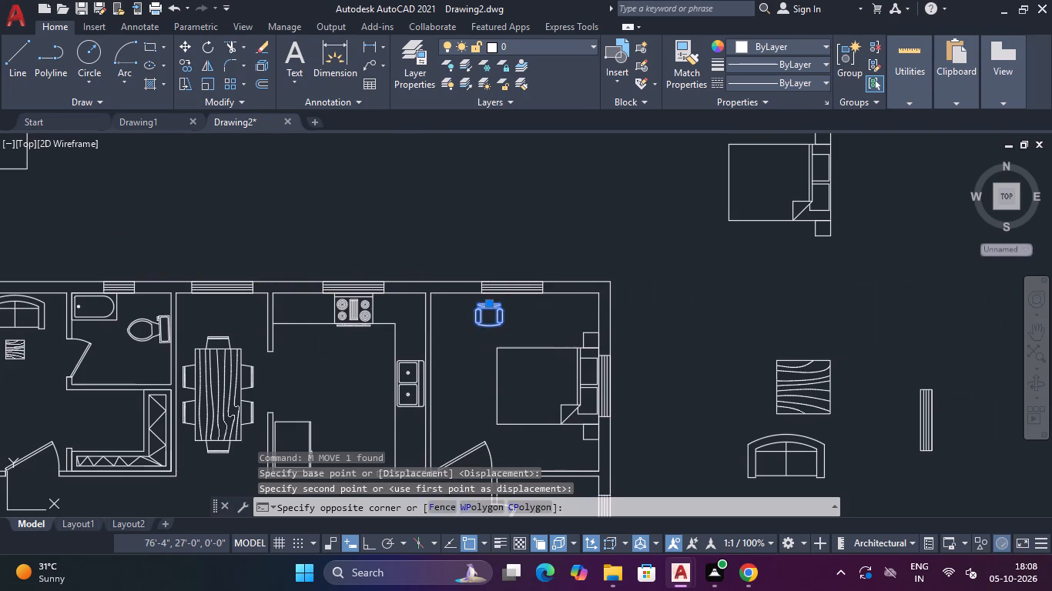
key(c)
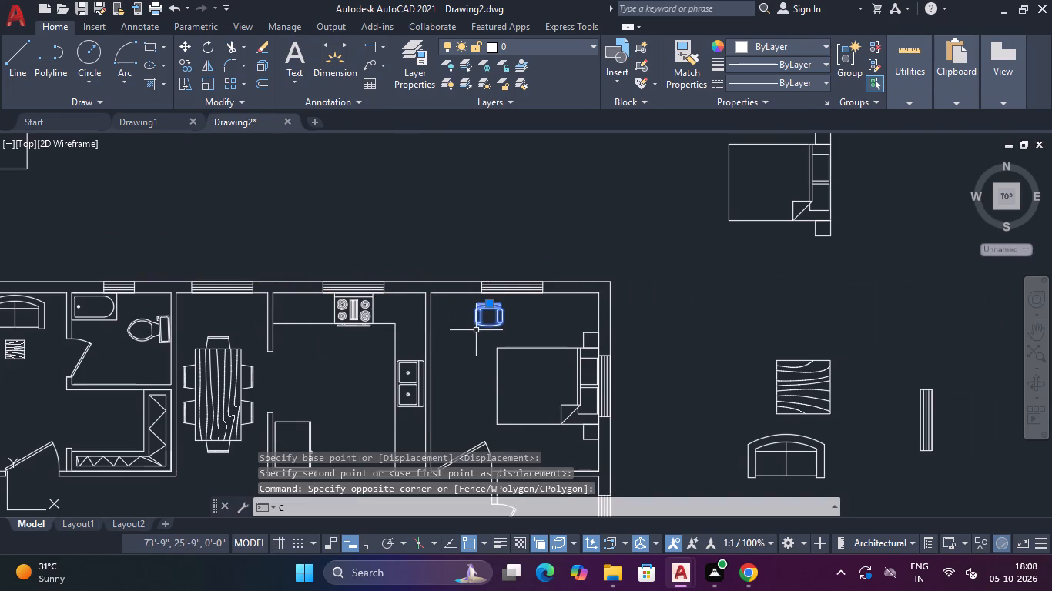
text(O)
key(space)
click(491, 319)
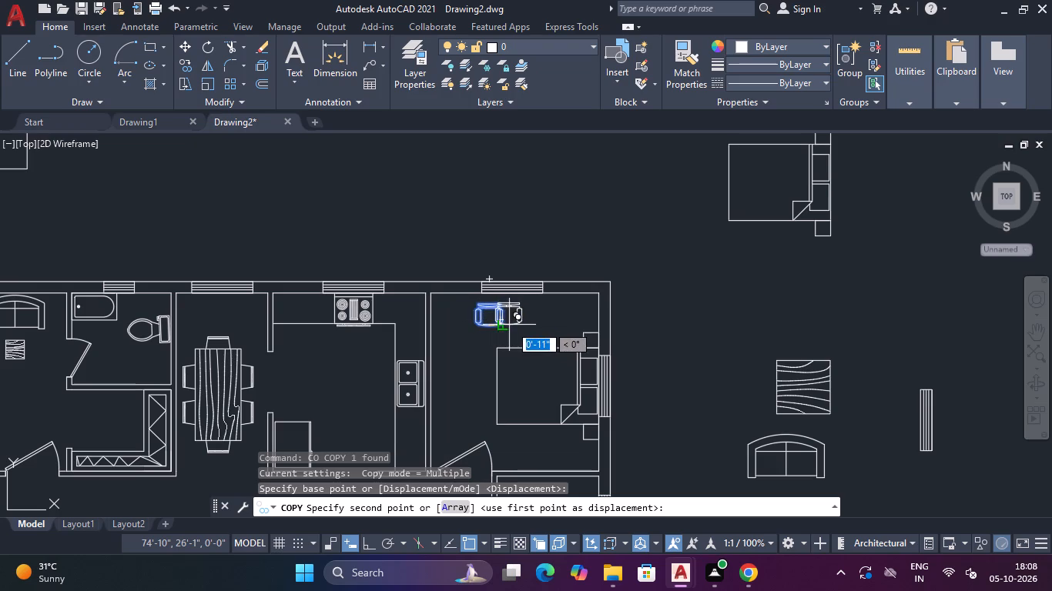
click(528, 326)
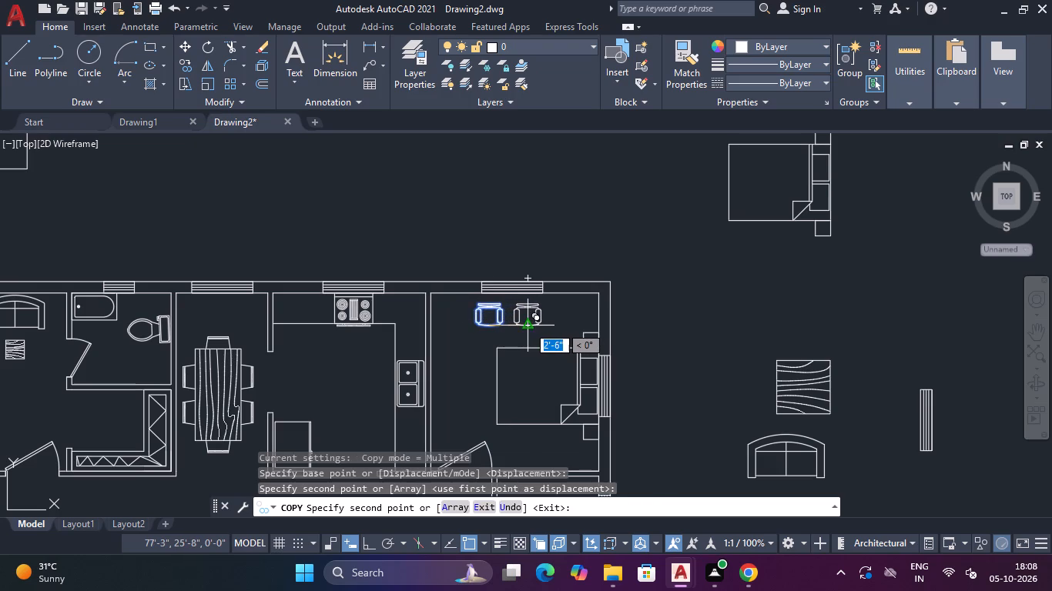
key(Escape)
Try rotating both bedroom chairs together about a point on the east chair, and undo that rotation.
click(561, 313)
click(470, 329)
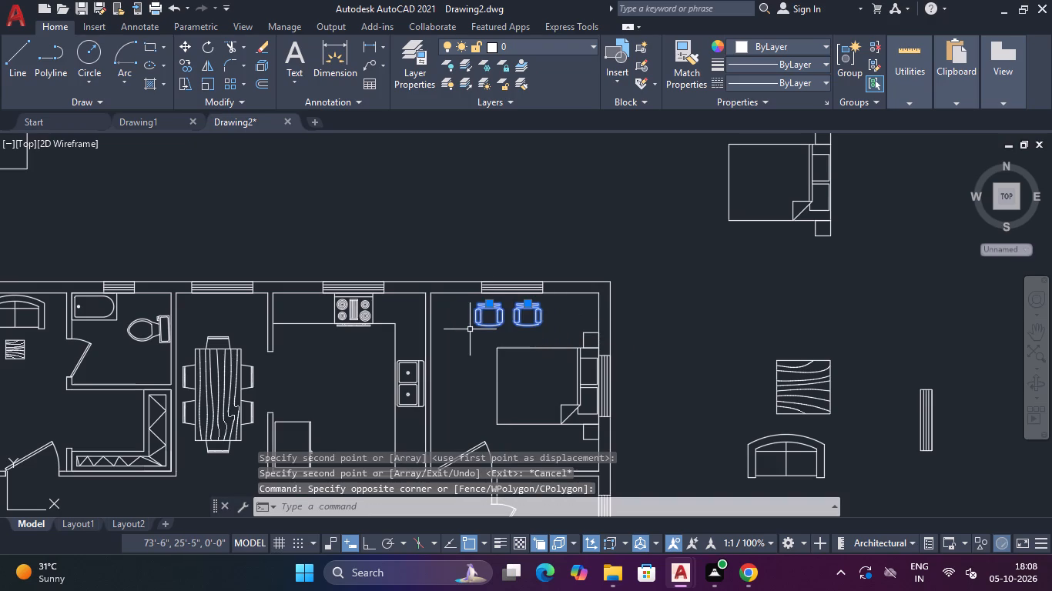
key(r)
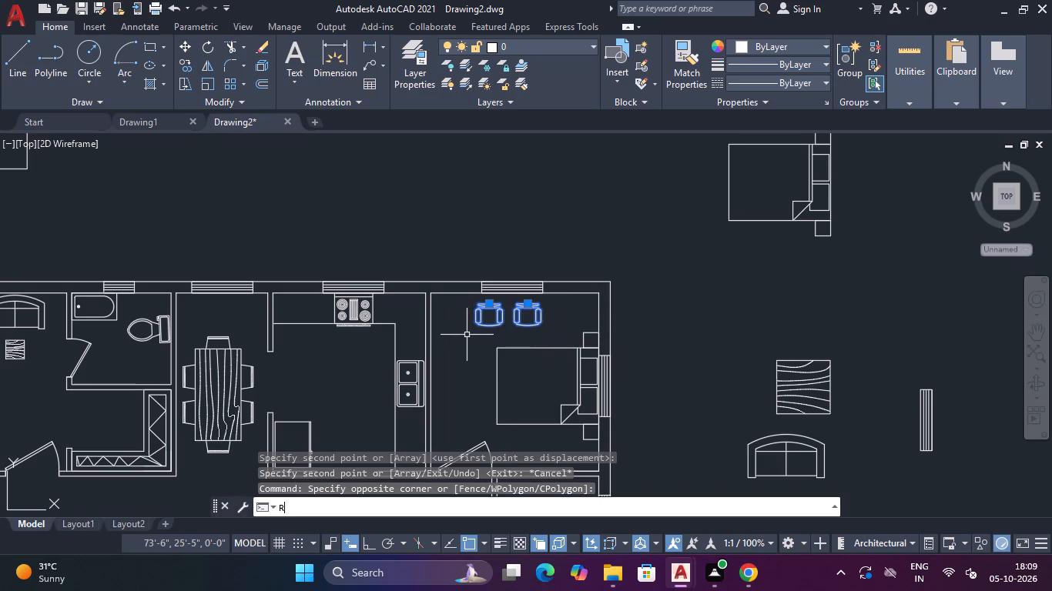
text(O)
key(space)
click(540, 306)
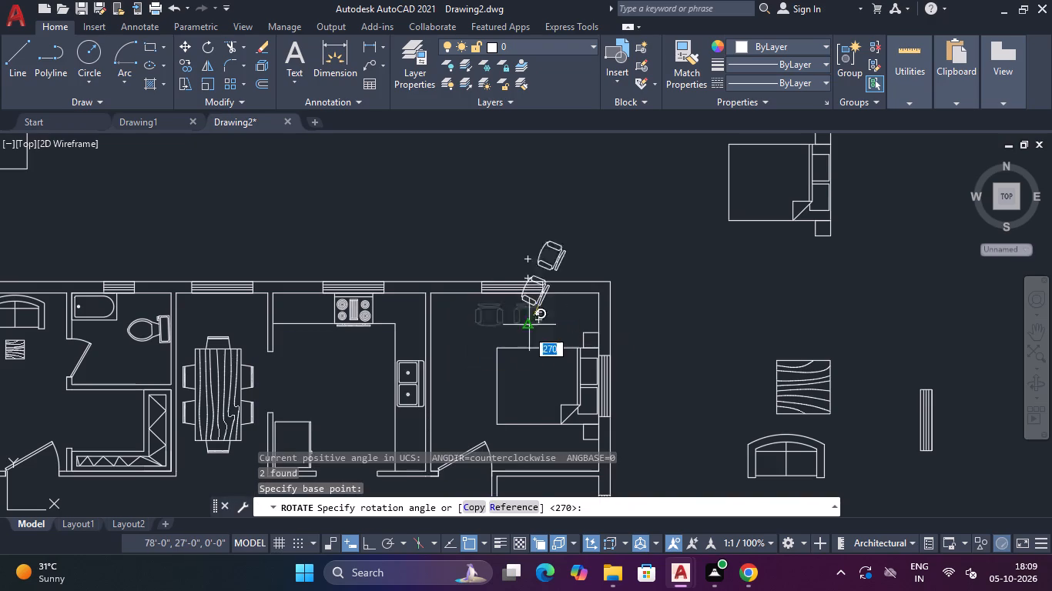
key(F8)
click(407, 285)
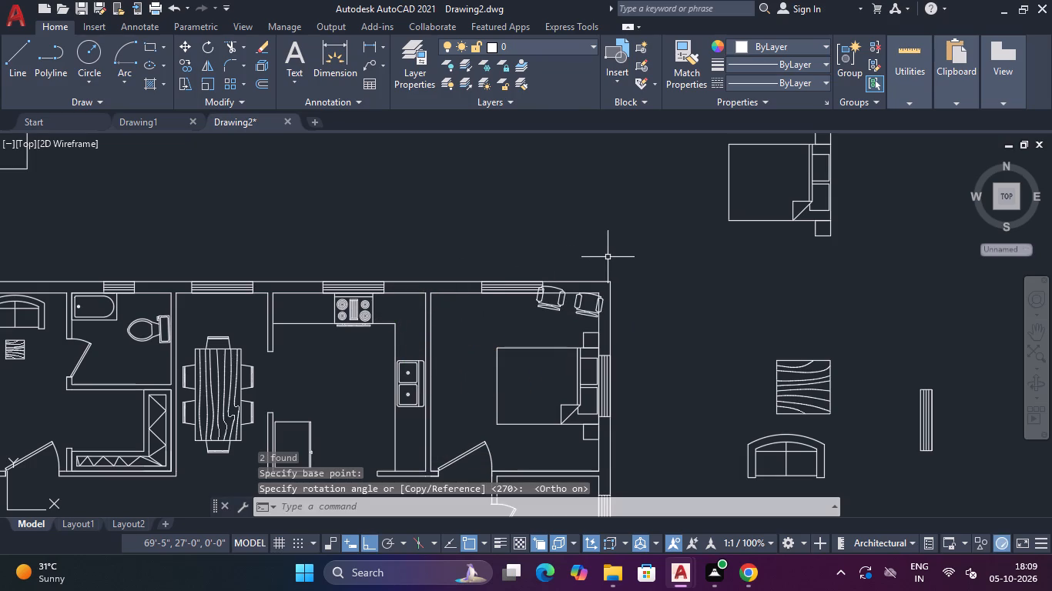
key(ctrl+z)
Rotate both bedroom chairs together 180° about a point on the east chair.
click(578, 318)
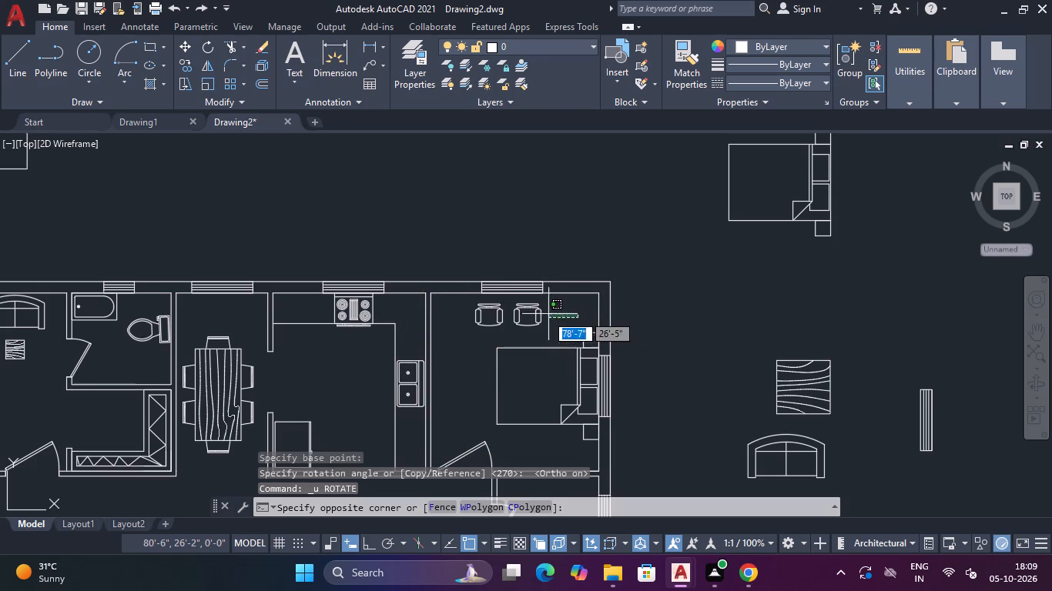
click(460, 322)
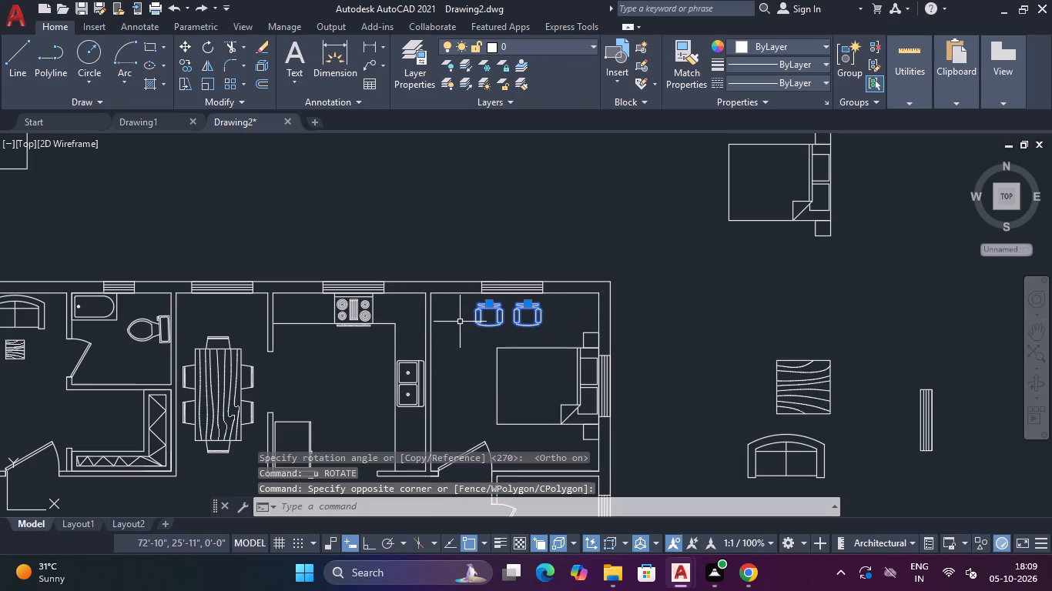
key(F8)
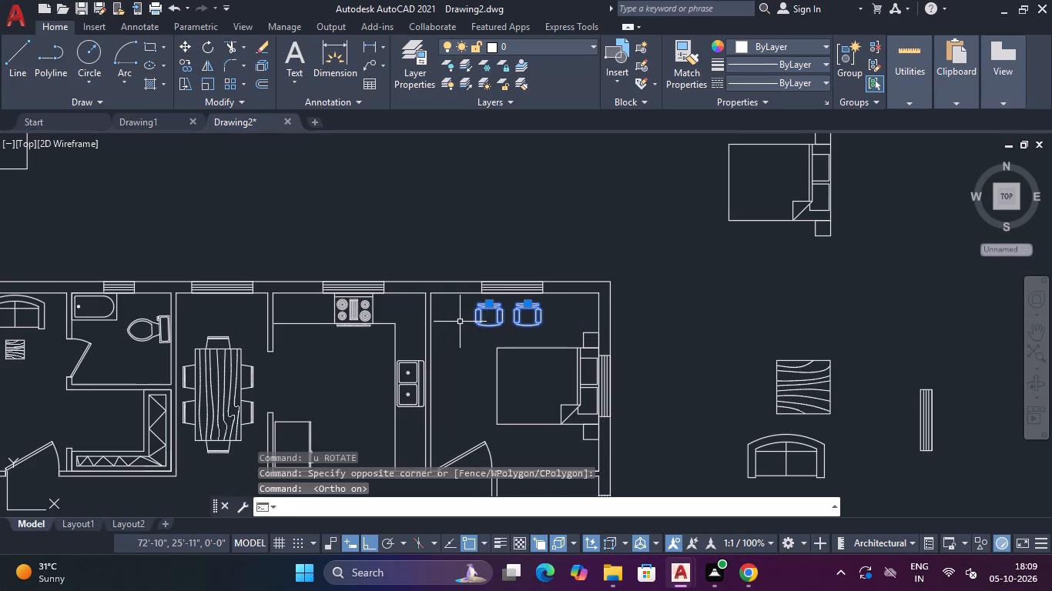
text(RO)
key(space)
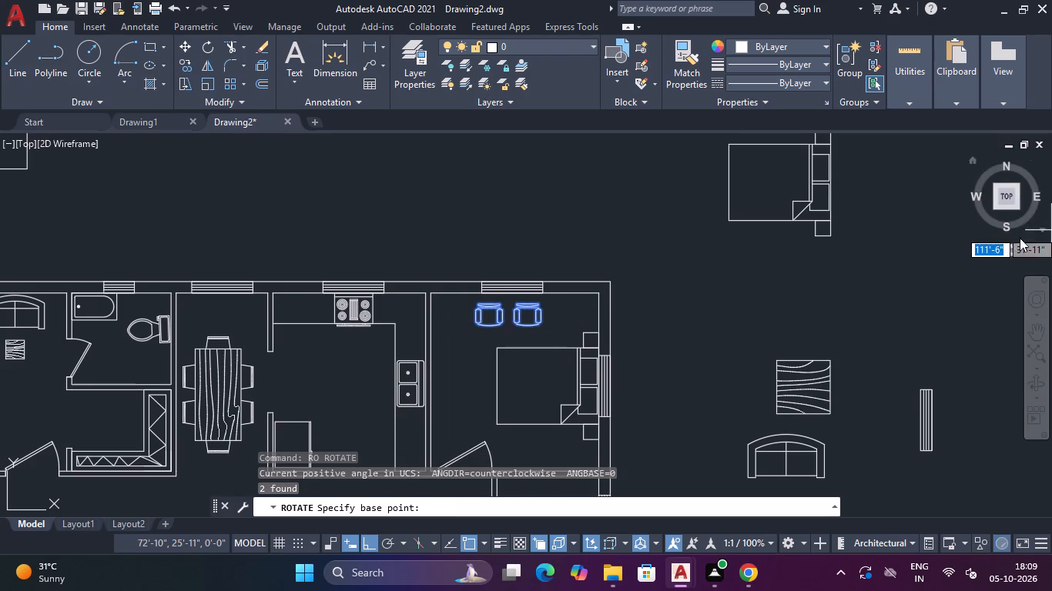
click(537, 308)
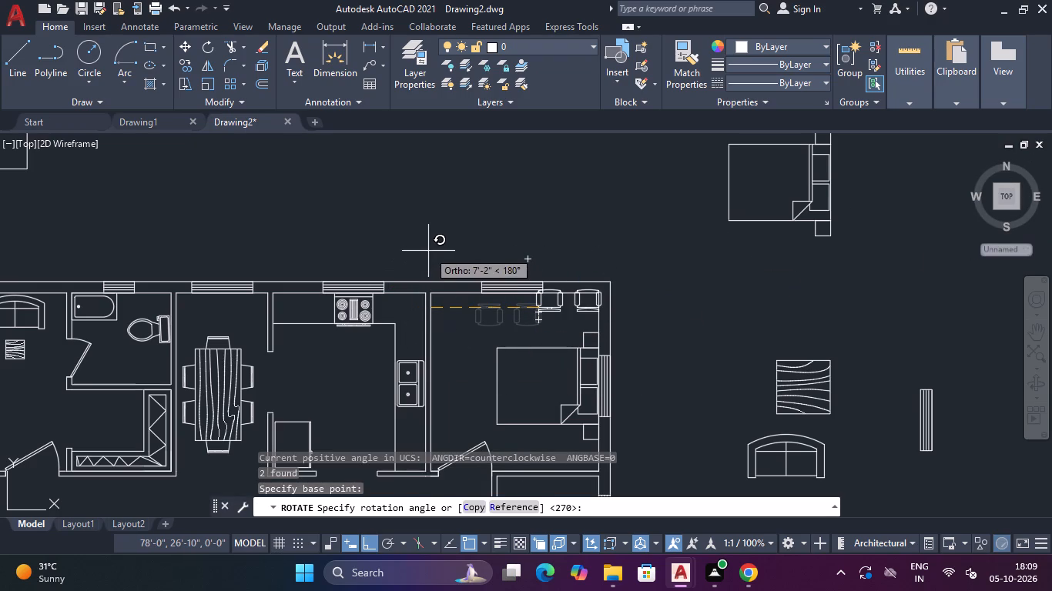
click(429, 252)
scroll(585, 301, up, 3)
click(667, 250)
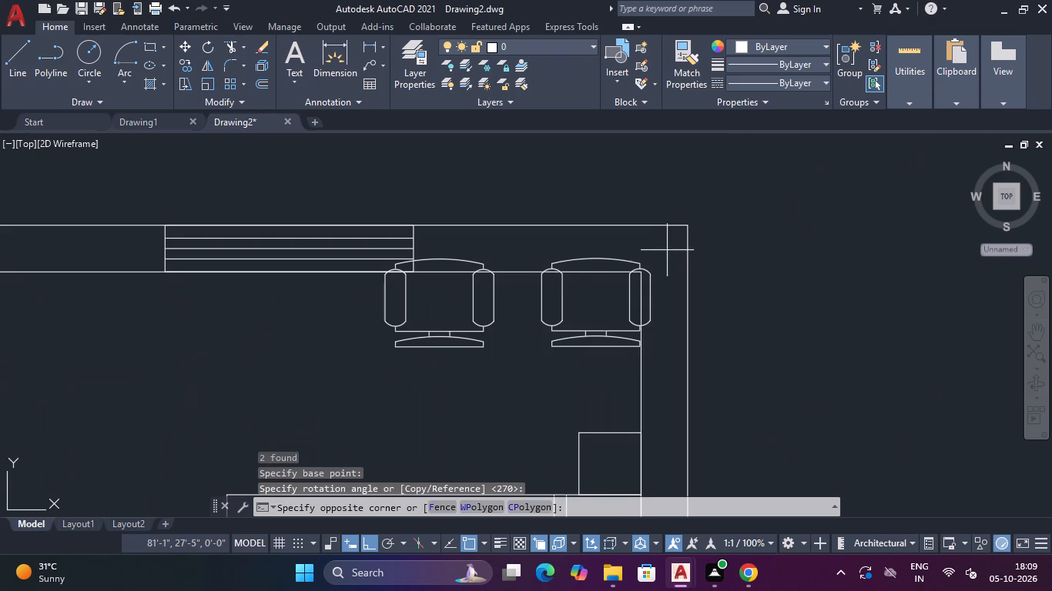
key(Escape)
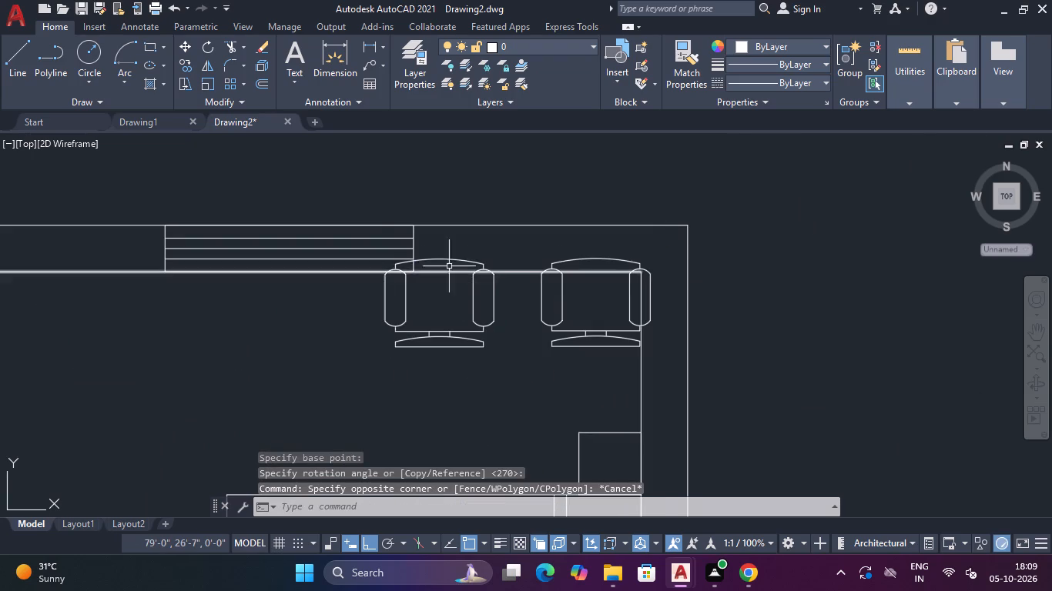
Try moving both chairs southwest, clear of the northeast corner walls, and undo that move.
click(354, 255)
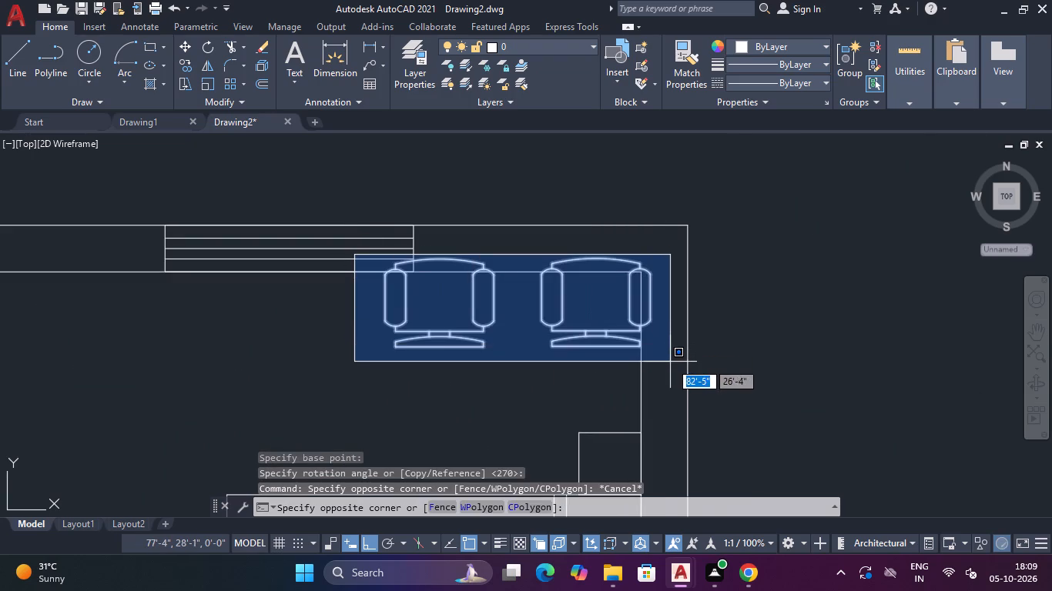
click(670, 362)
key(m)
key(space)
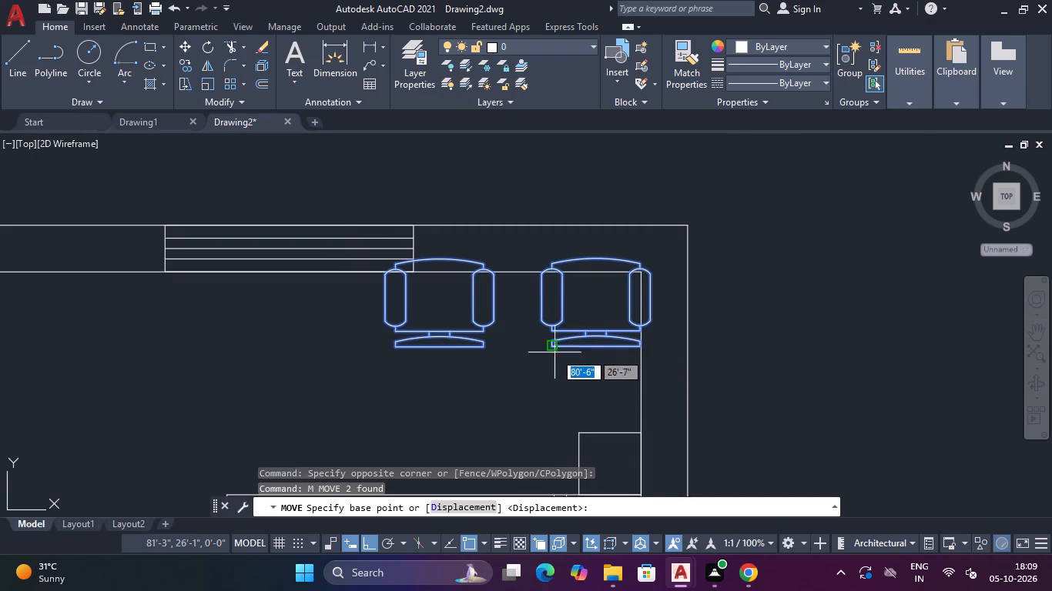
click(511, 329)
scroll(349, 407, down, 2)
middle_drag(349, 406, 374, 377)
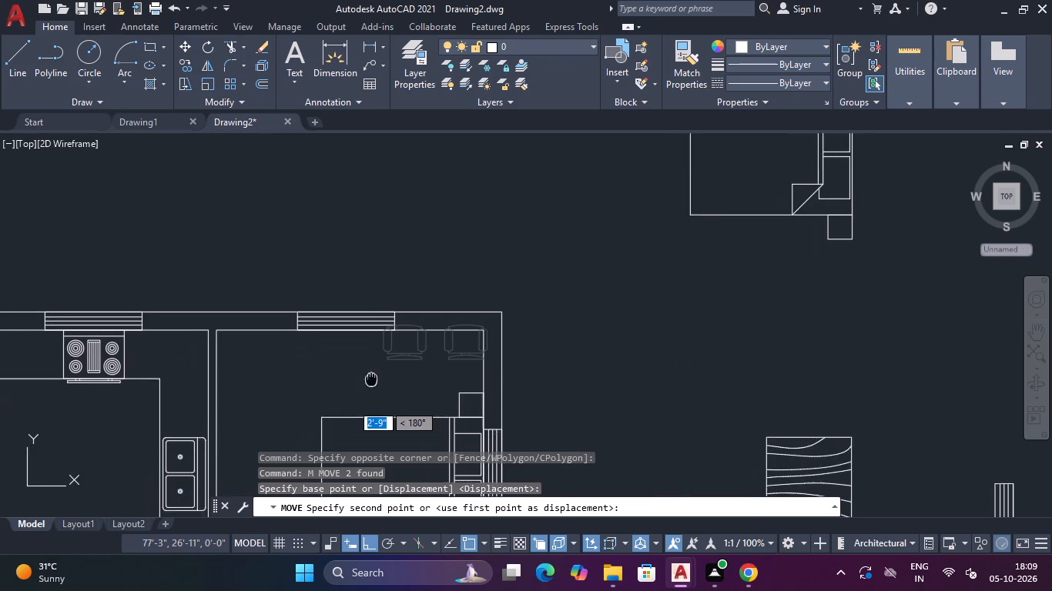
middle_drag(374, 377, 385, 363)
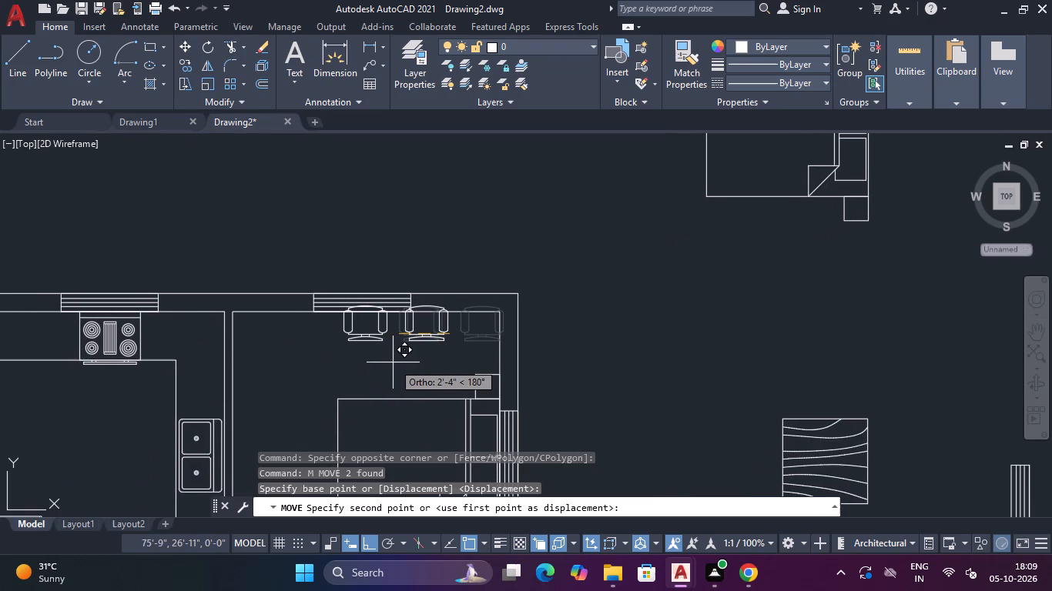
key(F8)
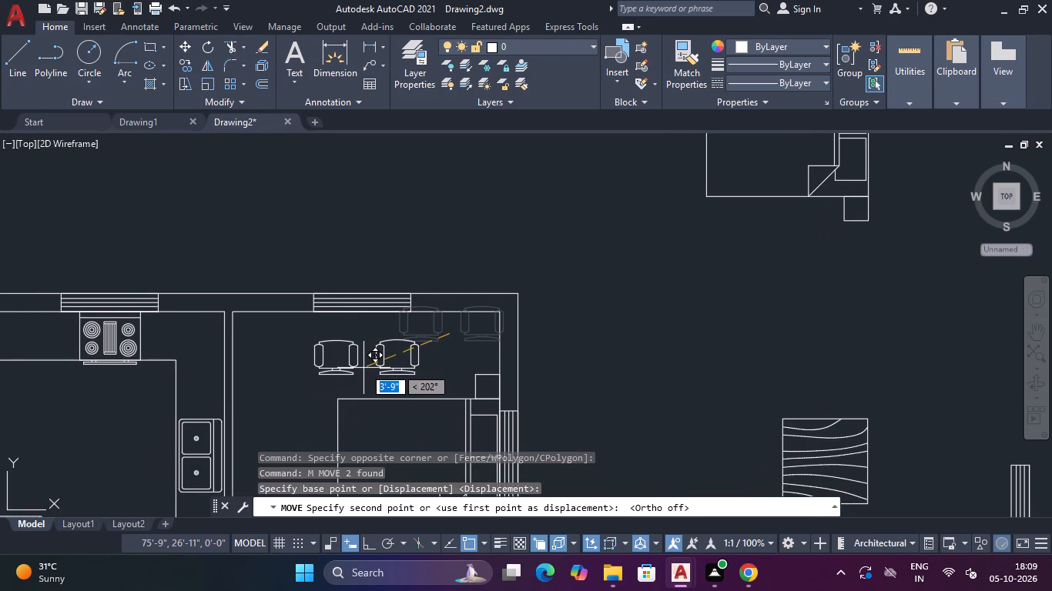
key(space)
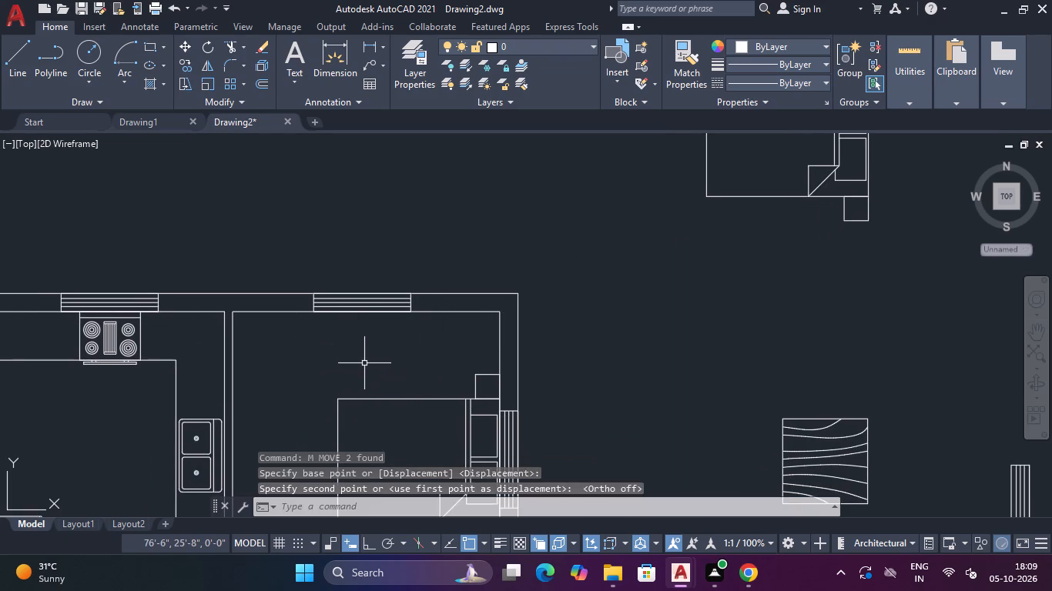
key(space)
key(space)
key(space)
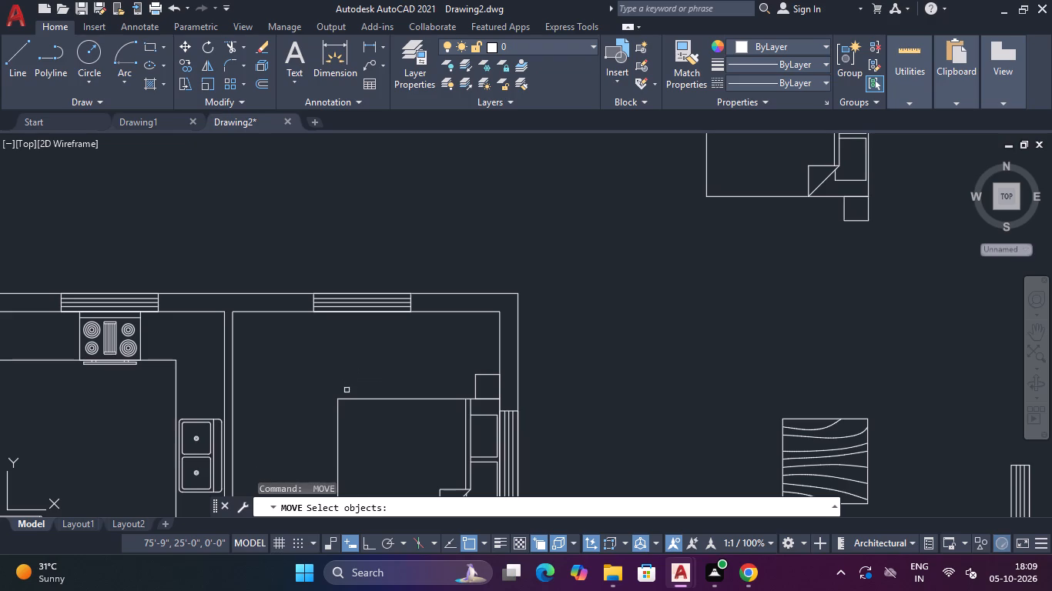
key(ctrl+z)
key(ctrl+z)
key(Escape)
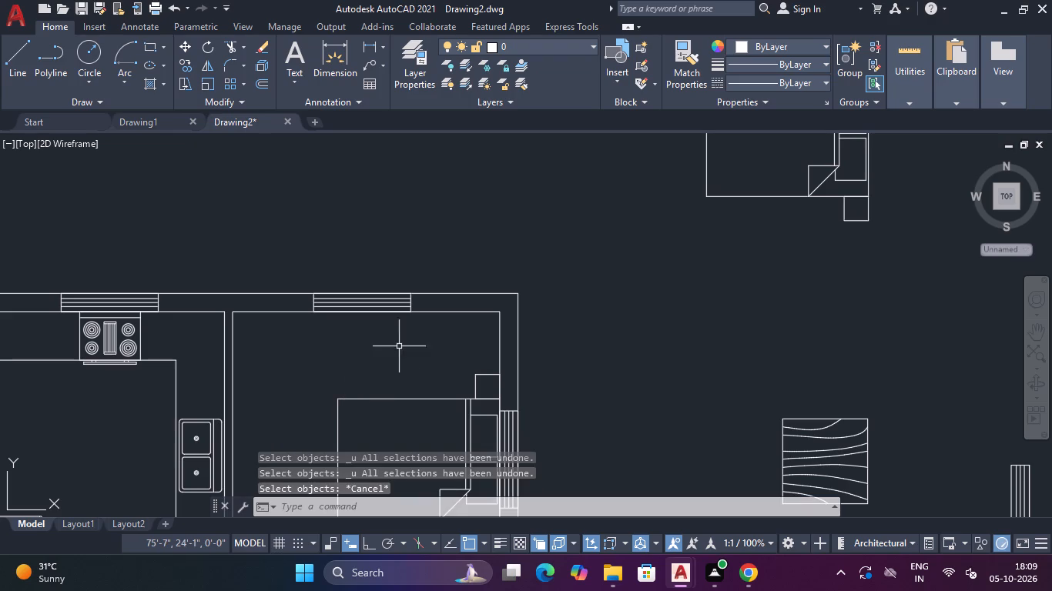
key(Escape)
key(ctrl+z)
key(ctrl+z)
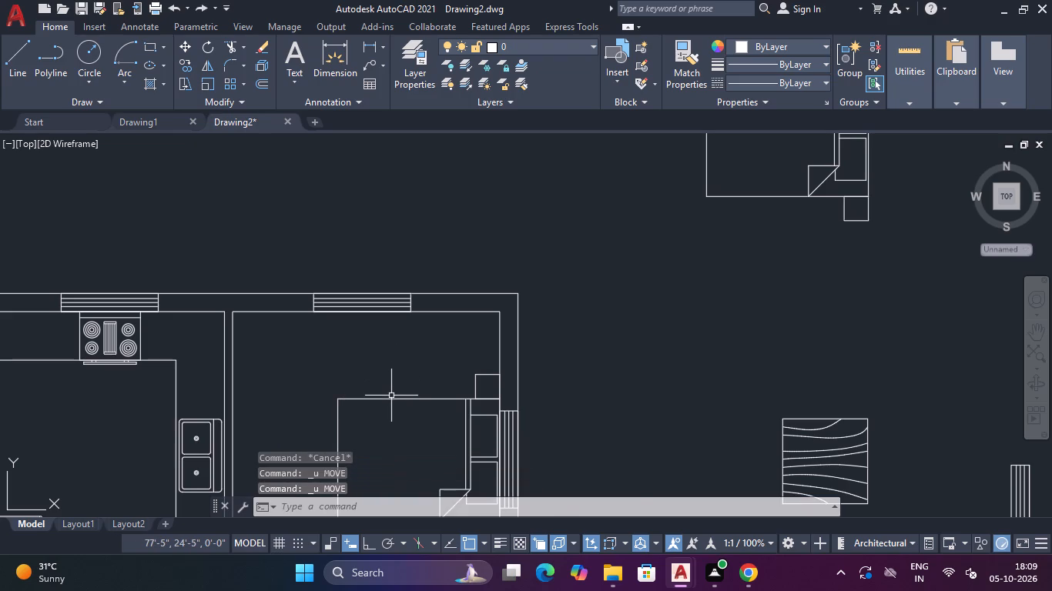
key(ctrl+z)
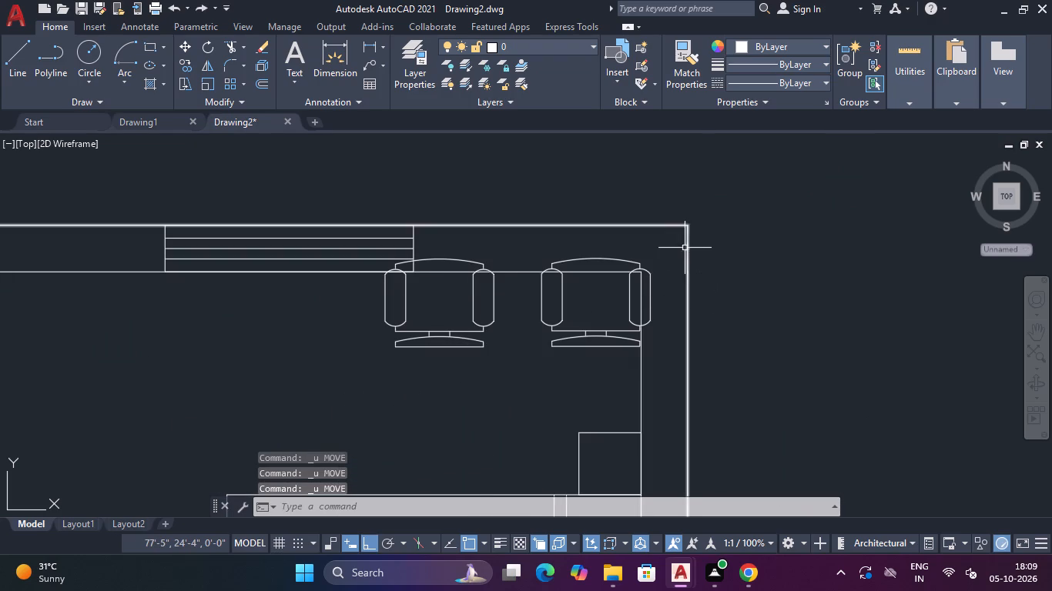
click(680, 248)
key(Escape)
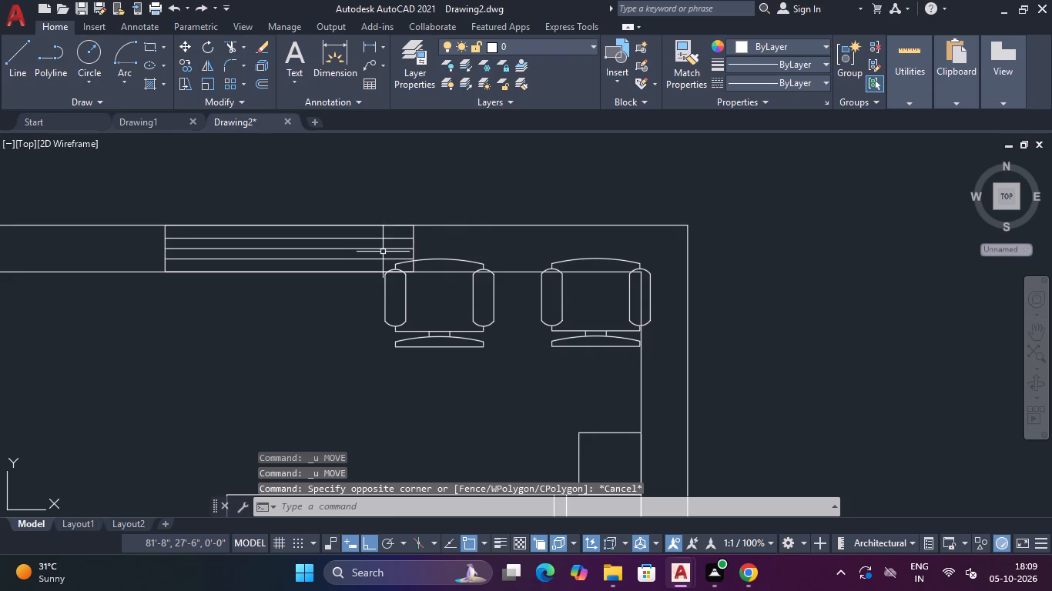
Move both chairs away from the northeast corner walls to just below the bedroom's north window.
click(383, 252)
click(664, 362)
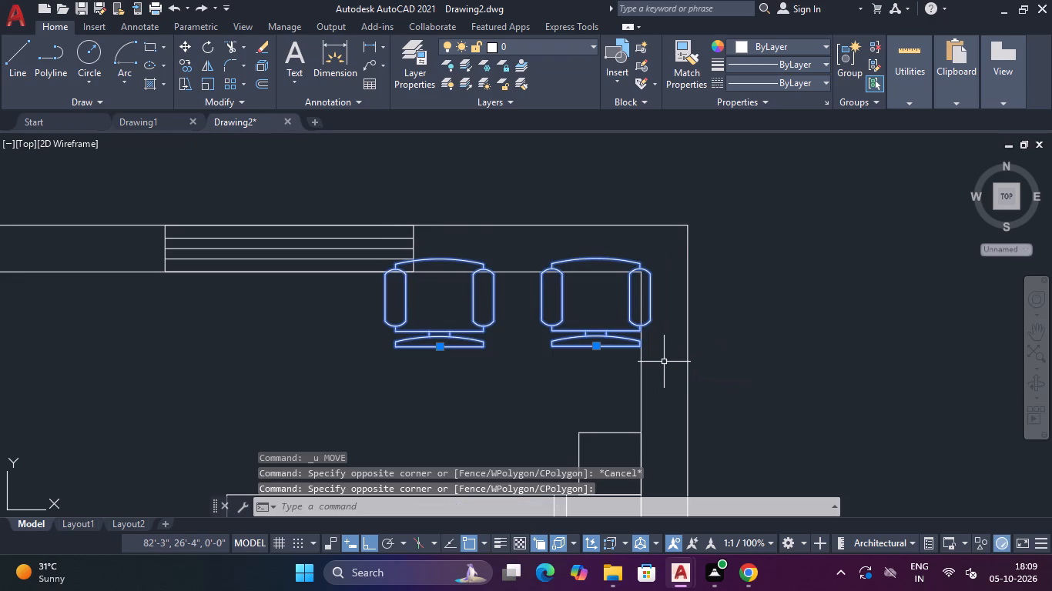
key(m)
key(space)
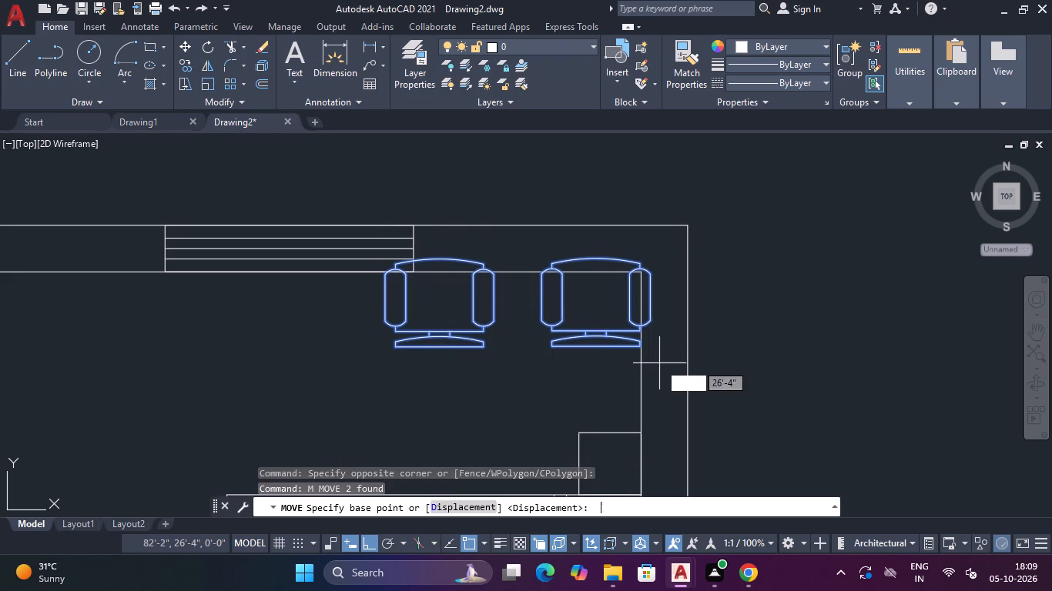
click(604, 336)
scroll(430, 390, down, 3)
middle_drag(430, 390, 455, 323)
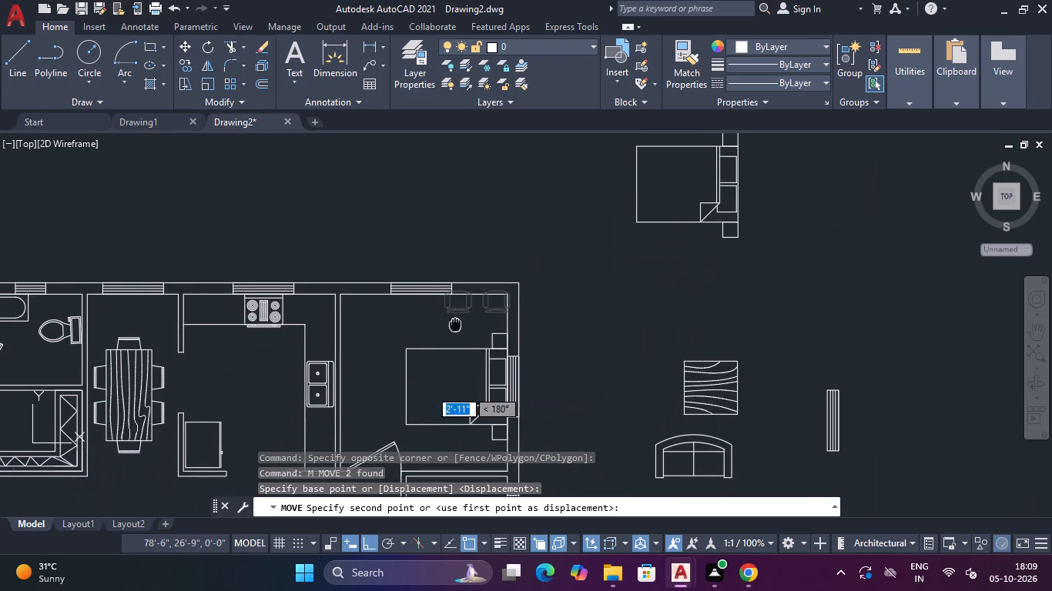
middle_drag(455, 323, 455, 322)
key(F8)
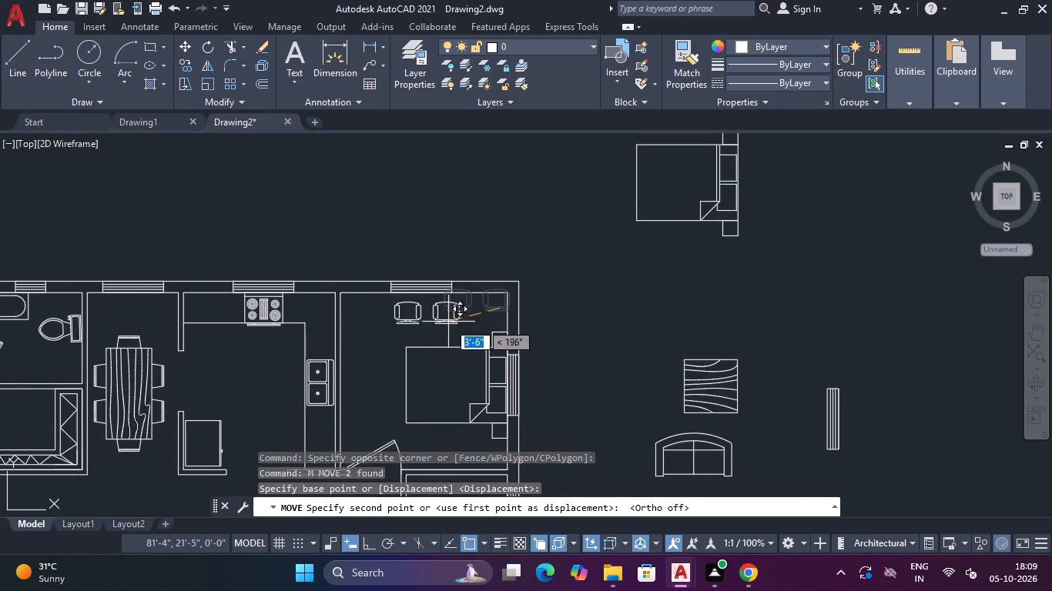
scroll(448, 322, up, 1)
click(429, 325)
Rotate both chairs together a quarter turn clockwise about the east chair, so they face east in a north-south row.
drag(459, 297, 452, 297)
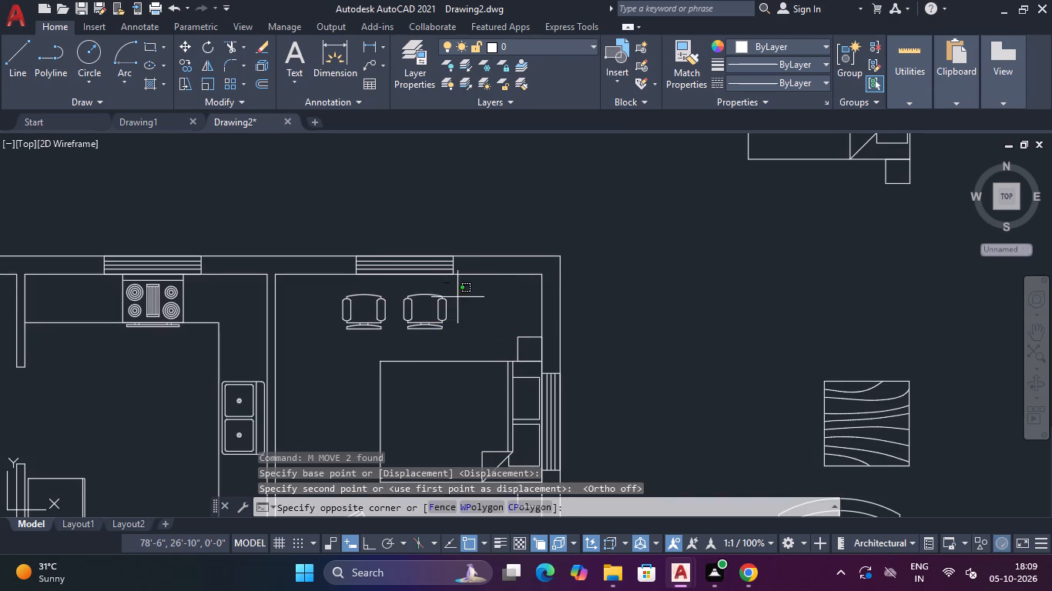
click(290, 322)
text(RO)
key(space)
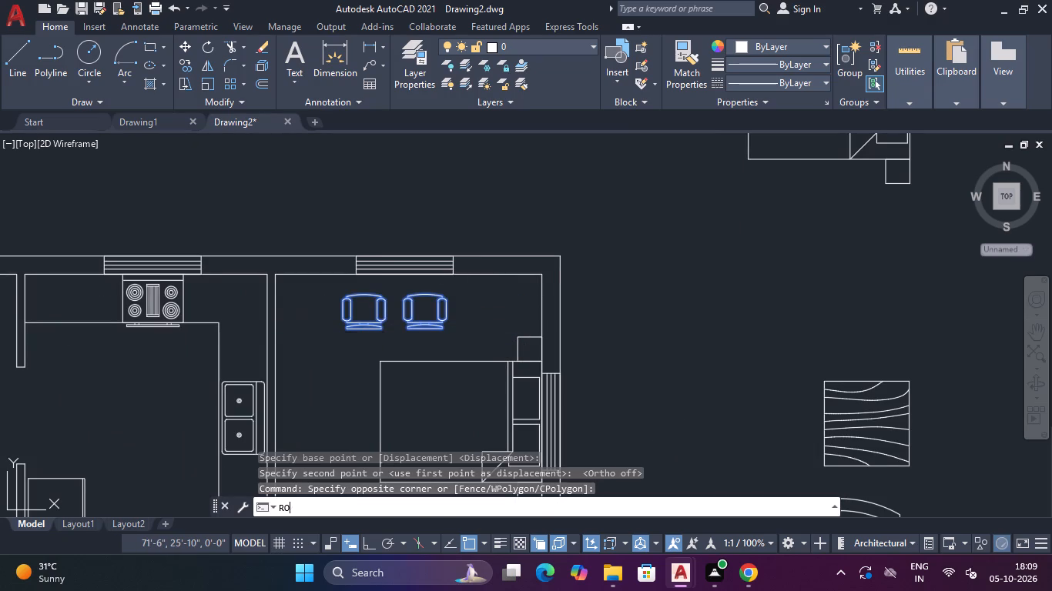
click(441, 309)
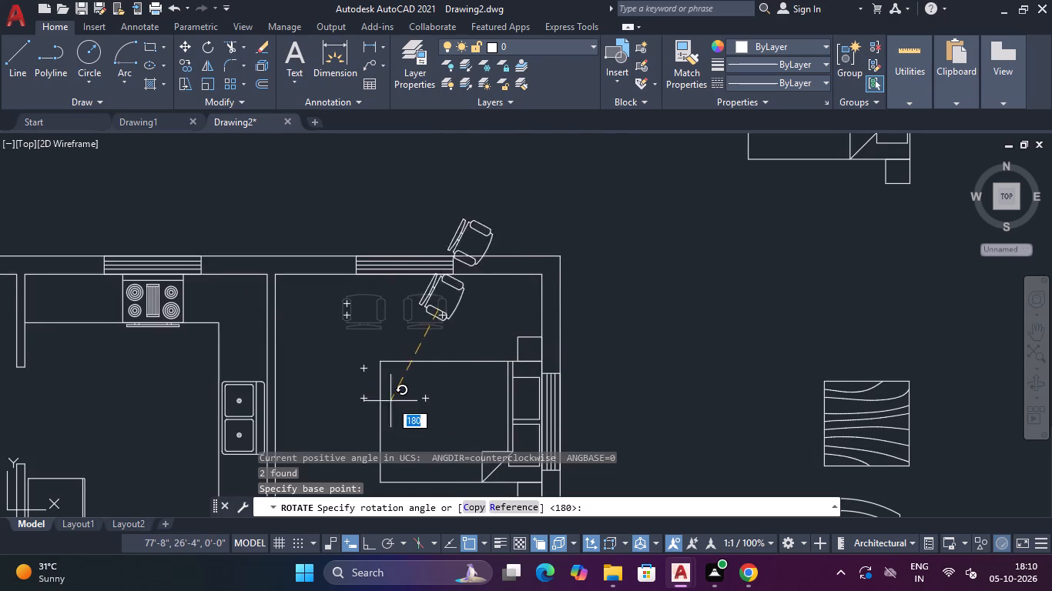
click(438, 446)
click(511, 164)
key(Escape)
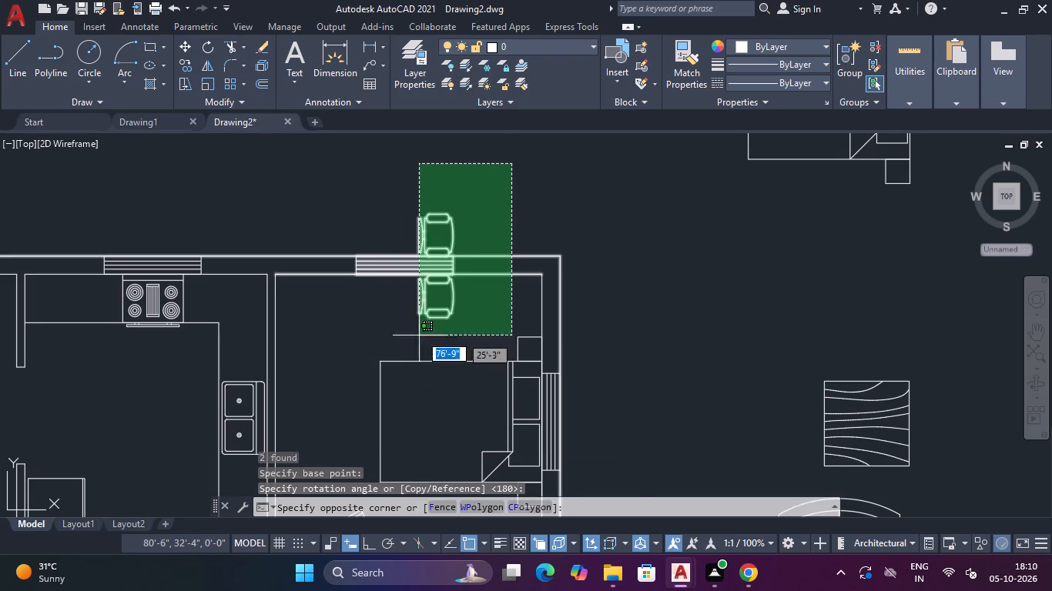
Move both rotated chairs to the bedroom's northwest corner, alongside its west wall.
click(400, 182)
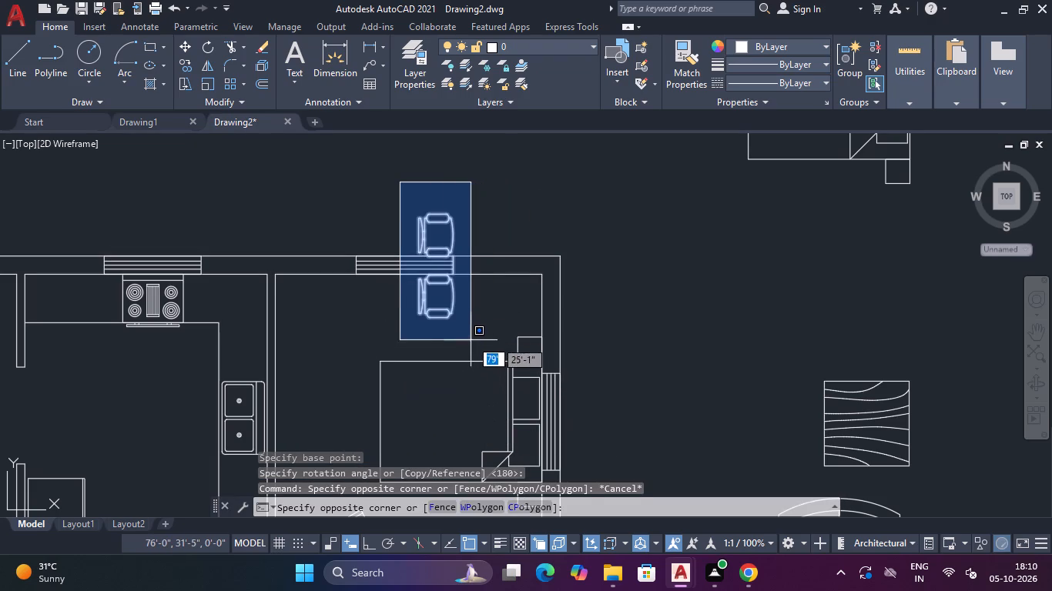
click(471, 339)
scroll(455, 273, up, 4)
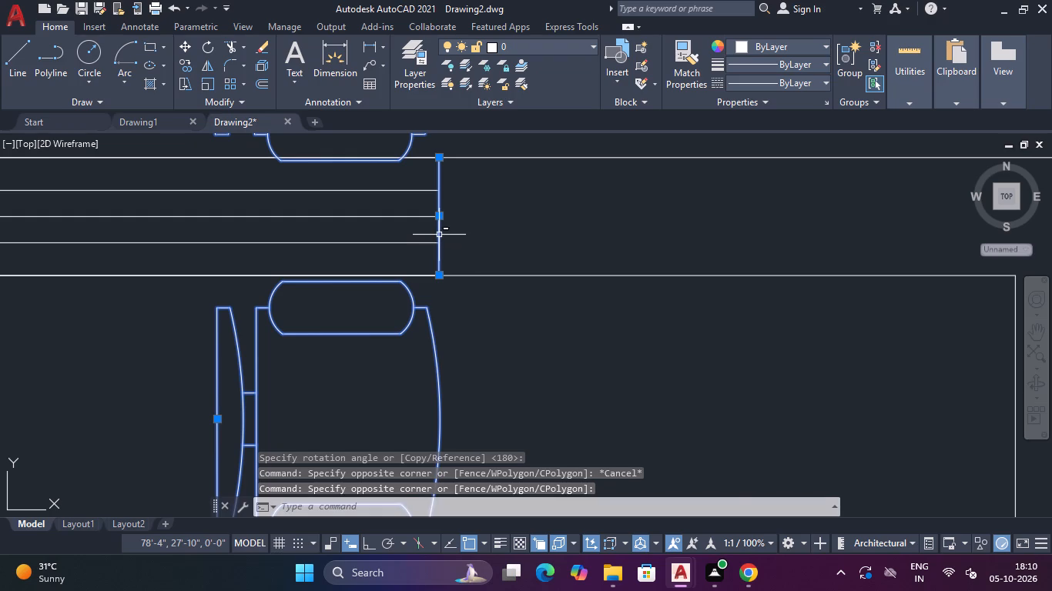
shift+click(439, 235)
scroll(484, 222, down, 4)
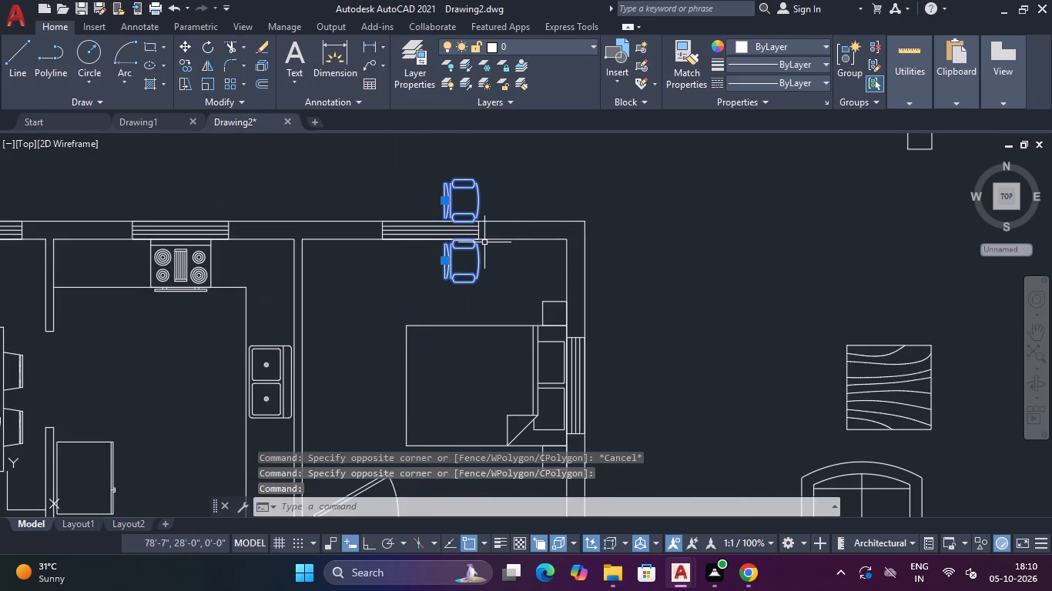
key(m)
key(space)
click(465, 201)
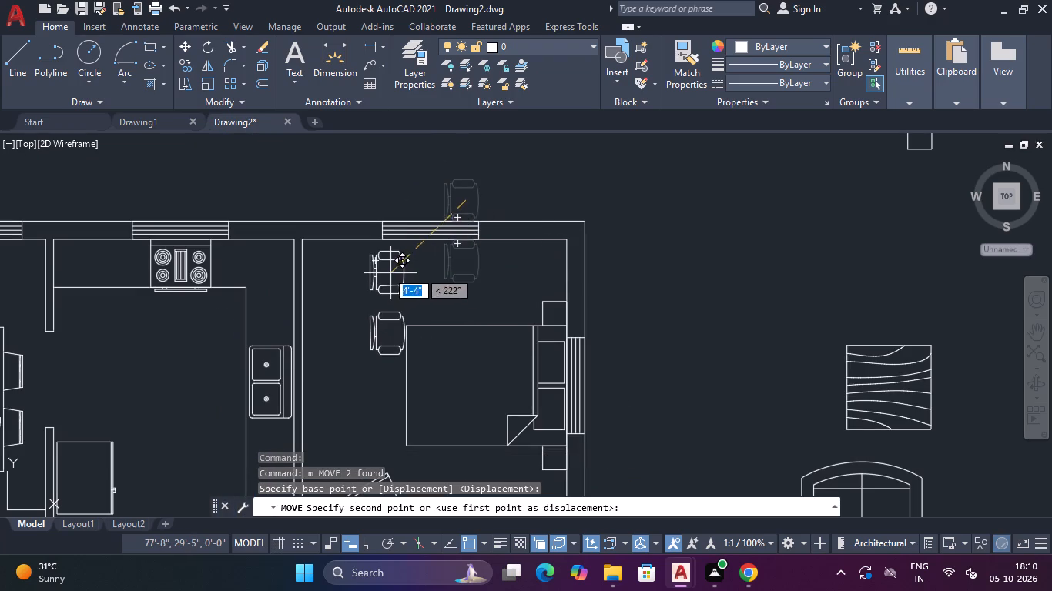
click(333, 268)
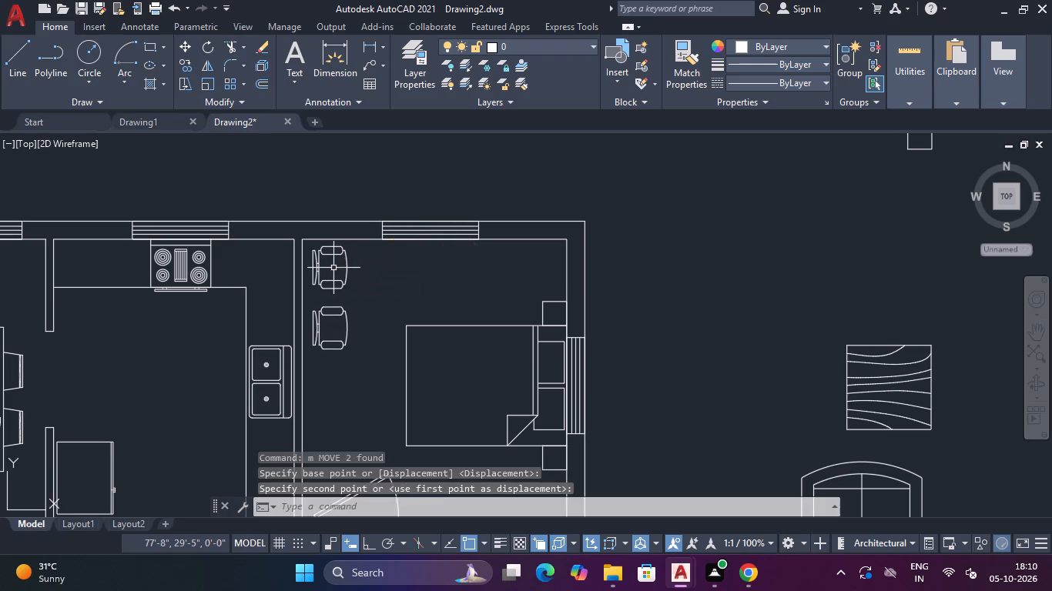
Review the furnished rooms of the floor plan and the spare furniture around it.
scroll(366, 305, down, 2)
middle_drag(374, 346, 382, 299)
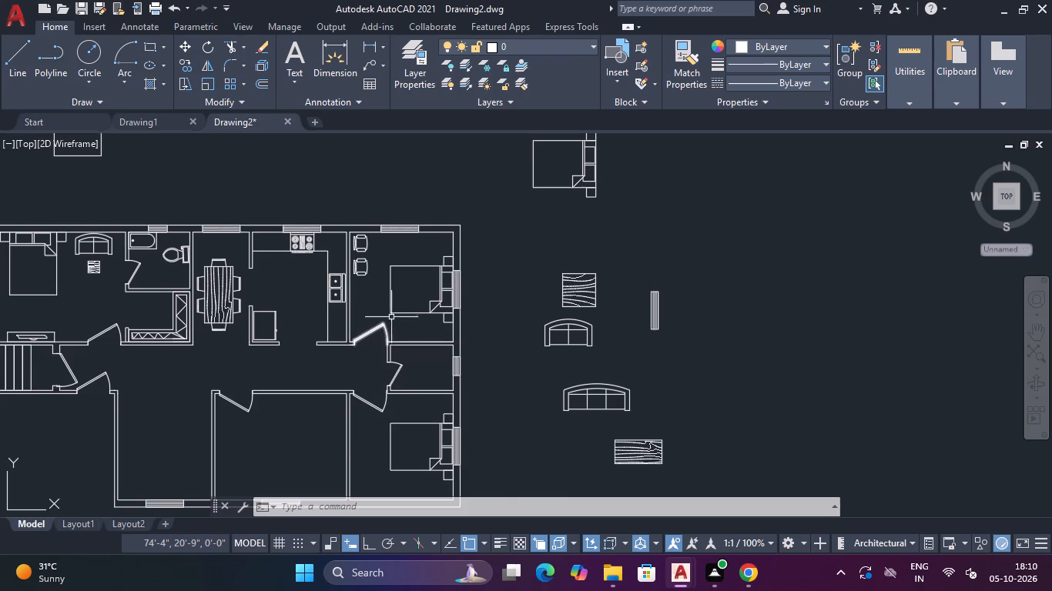
scroll(406, 296, up, 1)
scroll(404, 353, down, 3)
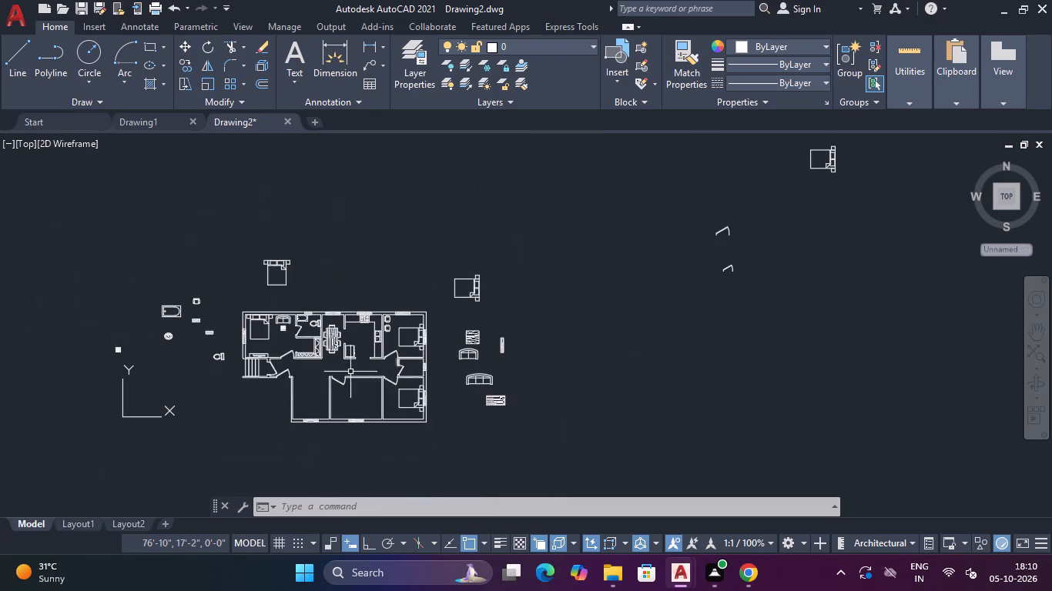
scroll(356, 314, up, 1)
scroll(265, 336, up, 4)
scroll(306, 333, down, 2)
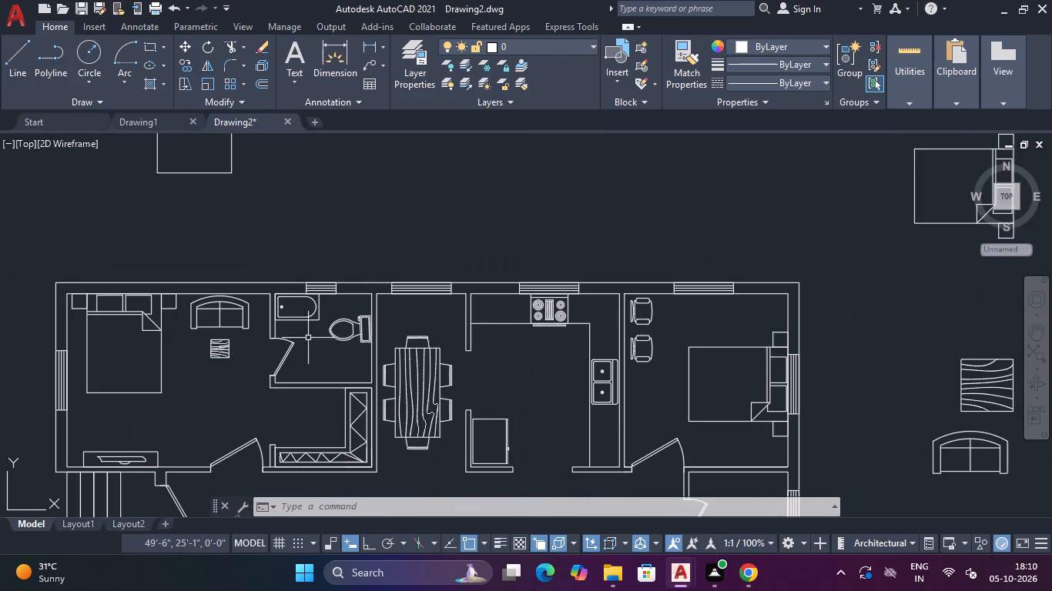
middle_drag(527, 348, 638, 188)
scroll(568, 216, down, 2)
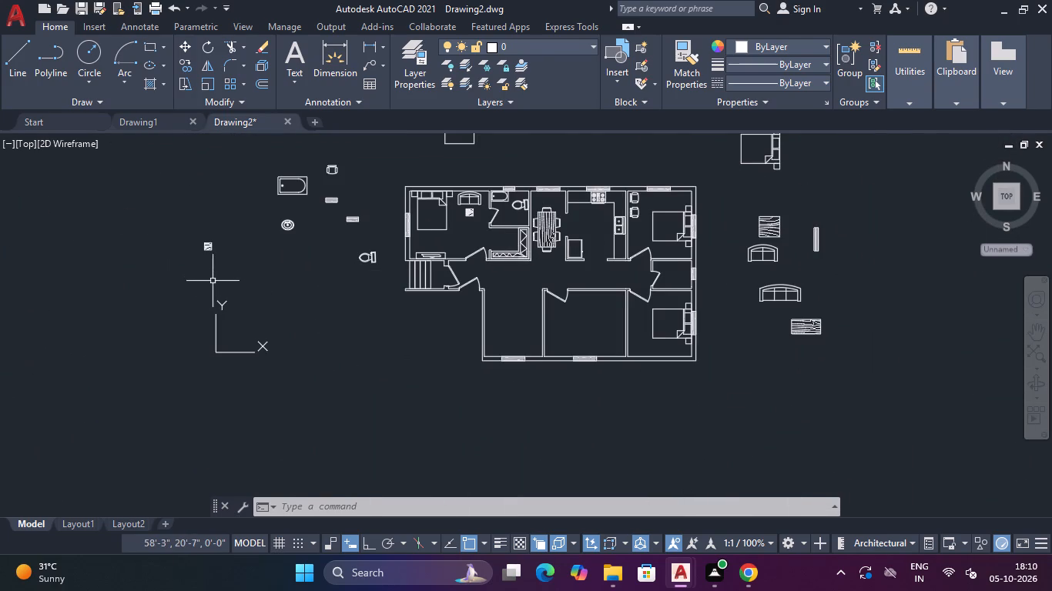
Rotate the spare bathtub west of the plan 90° clockwise about its northeast corner, so its drain end faces north.
middle_drag(268, 301, 317, 390)
scroll(355, 270, up, 3)
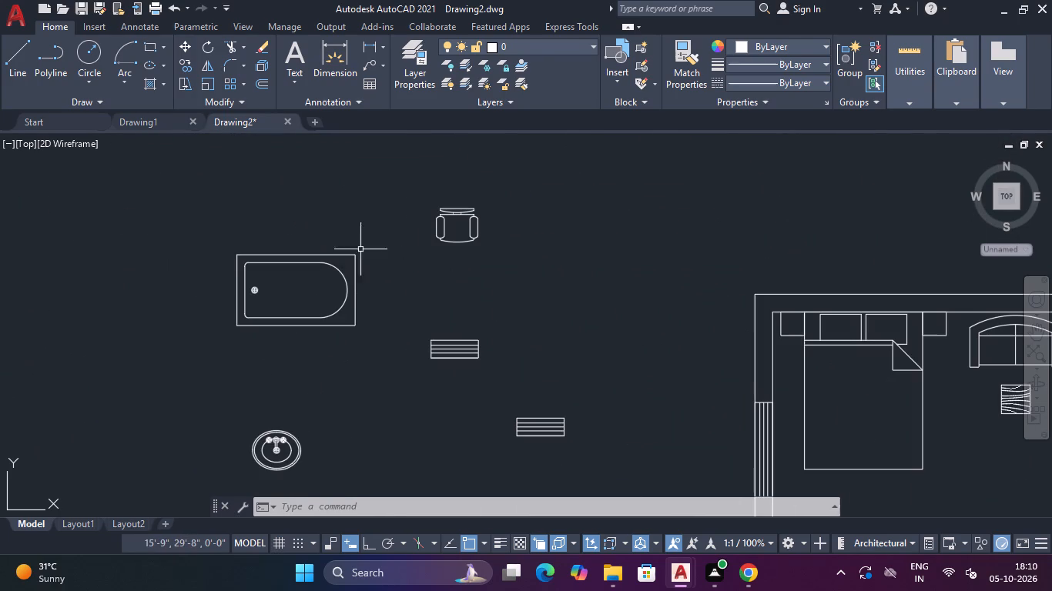
click(370, 225)
click(195, 339)
text(ro)
key(space)
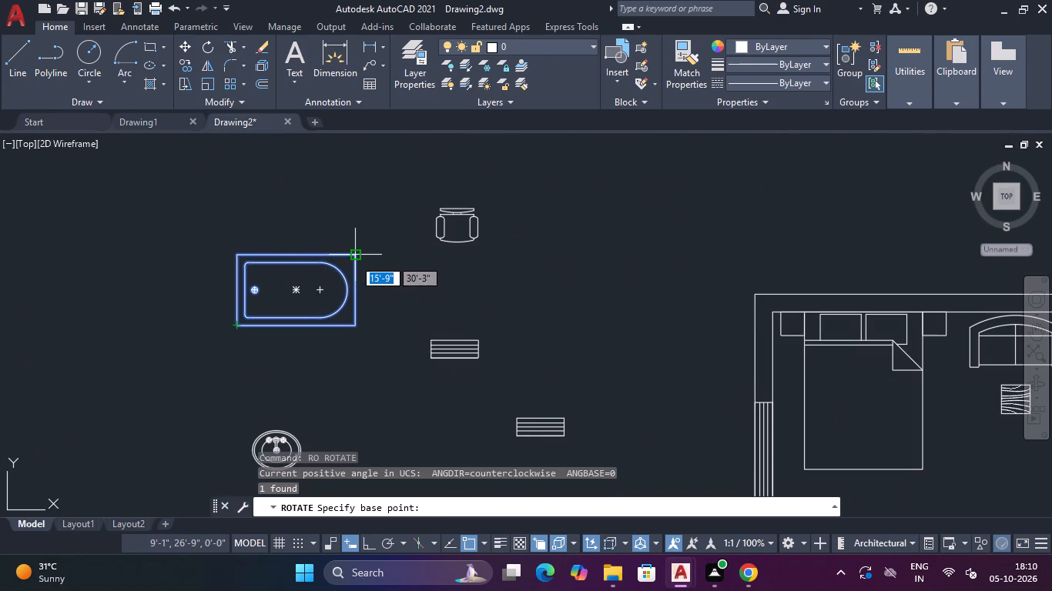
click(353, 256)
key(F8)
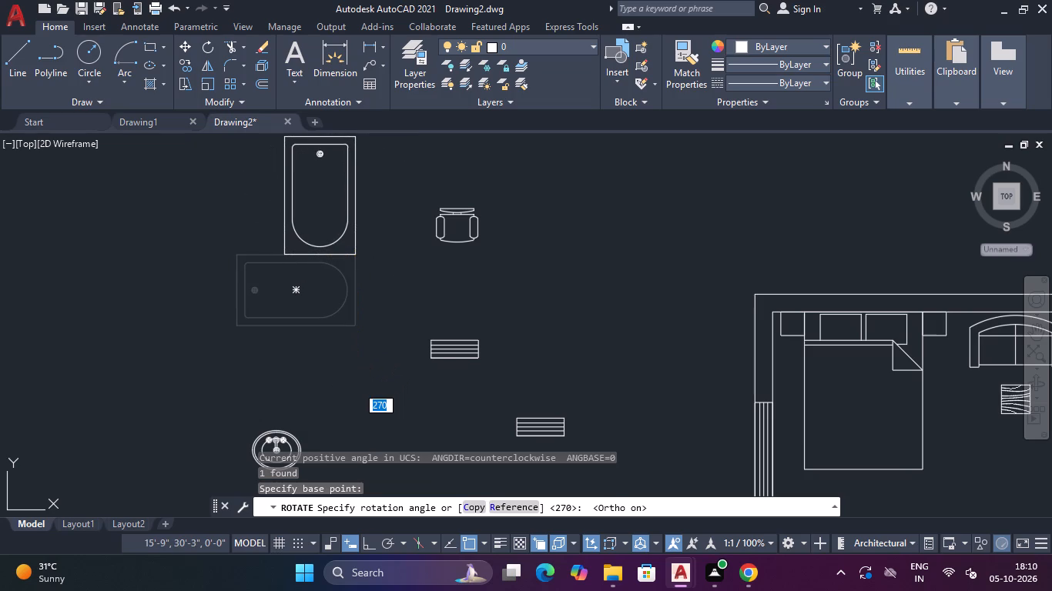
click(351, 386)
Scale the rotated bathtub down to about four-fifths of its size, using its southwest corner as base point.
middle_drag(384, 205, 404, 329)
drag(412, 249, 394, 276)
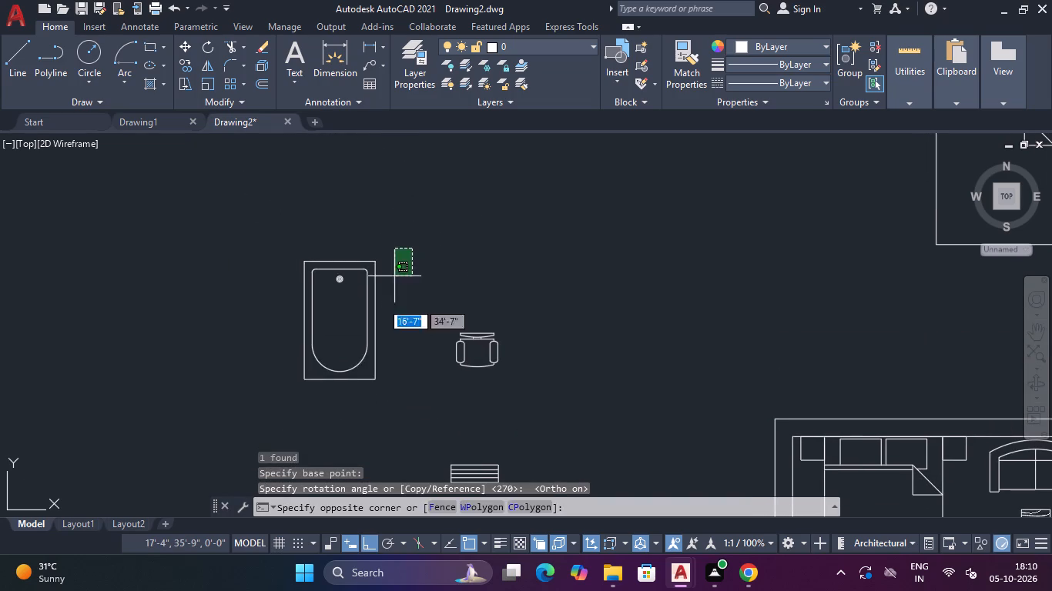
click(283, 414)
text(sc)
key(space)
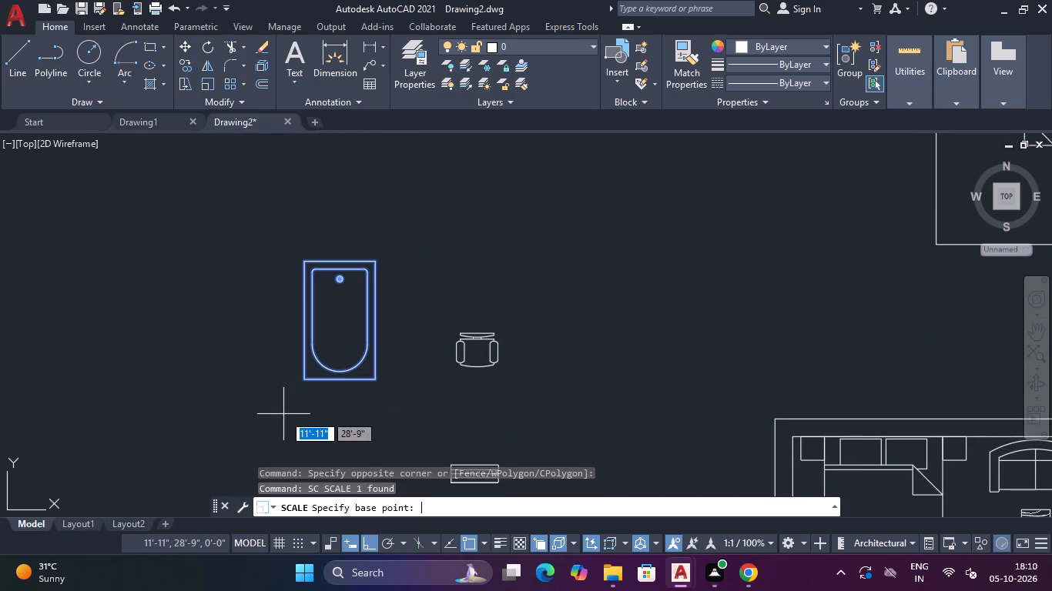
click(301, 381)
click(336, 332)
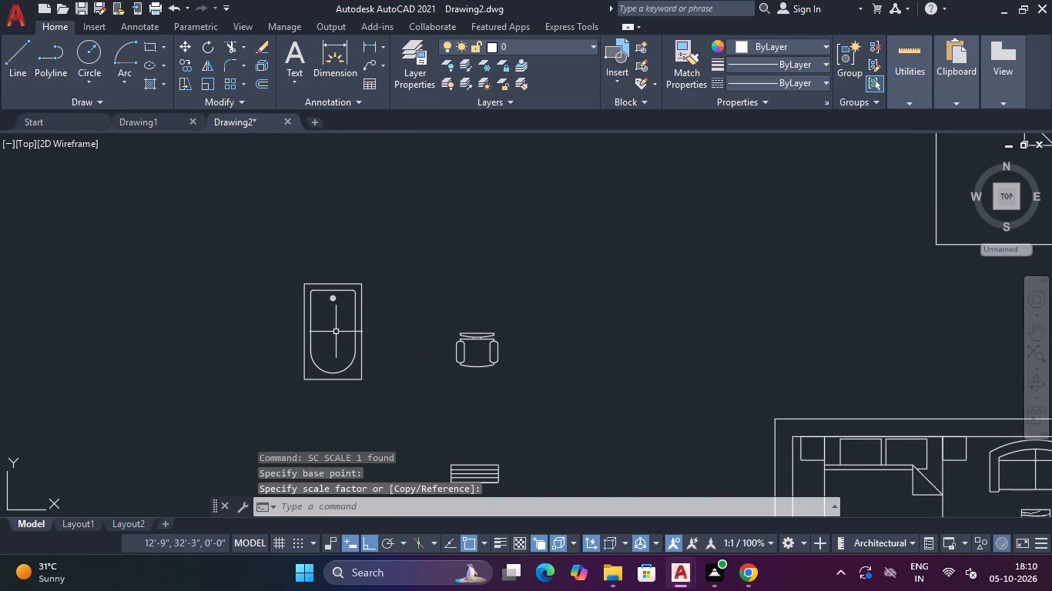
Move the bathtub into the small bathroom between the two east bedrooms, with its long side against the east wall.
click(372, 259)
click(289, 373)
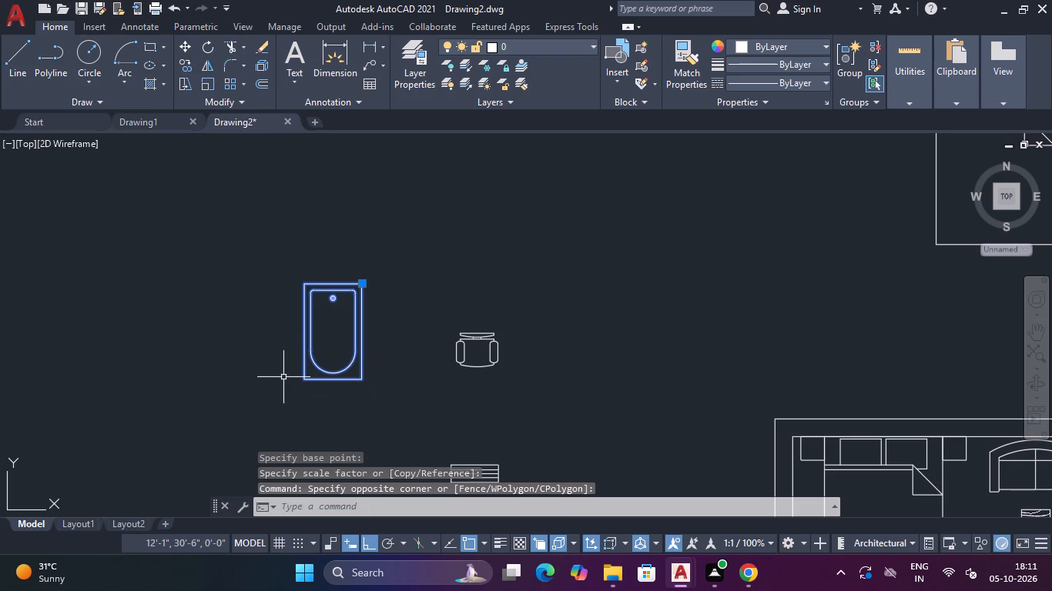
text(m)
key(space)
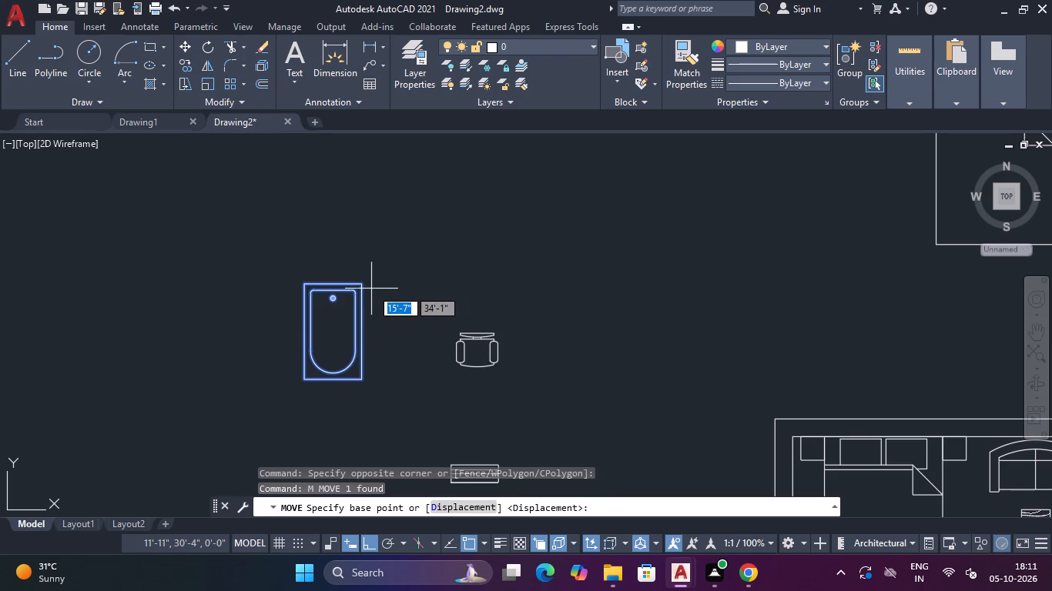
click(360, 286)
scroll(394, 277, down, 4)
middle_drag(407, 265, 234, 252)
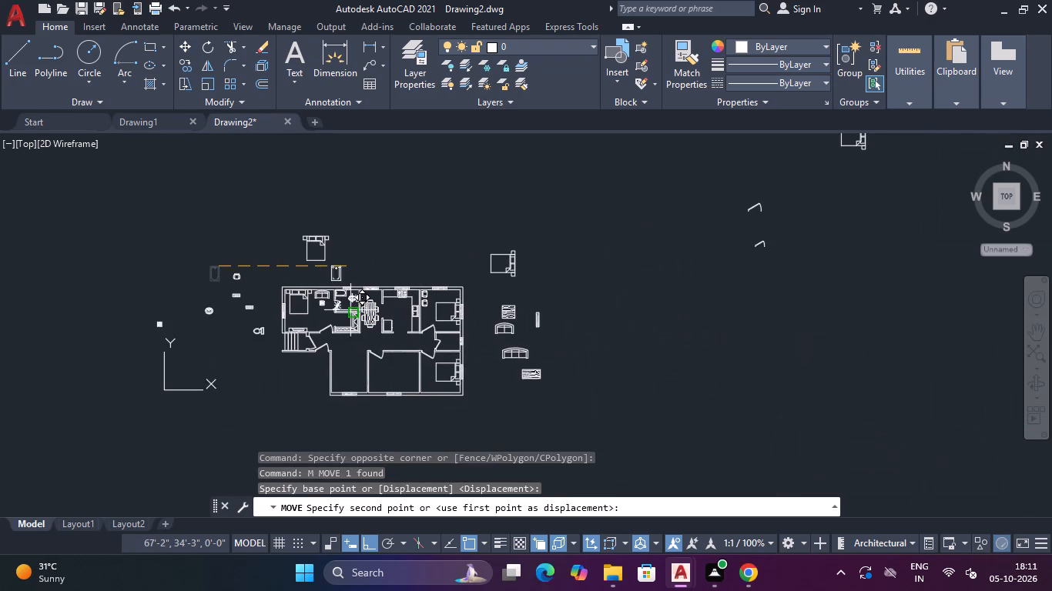
key(F8)
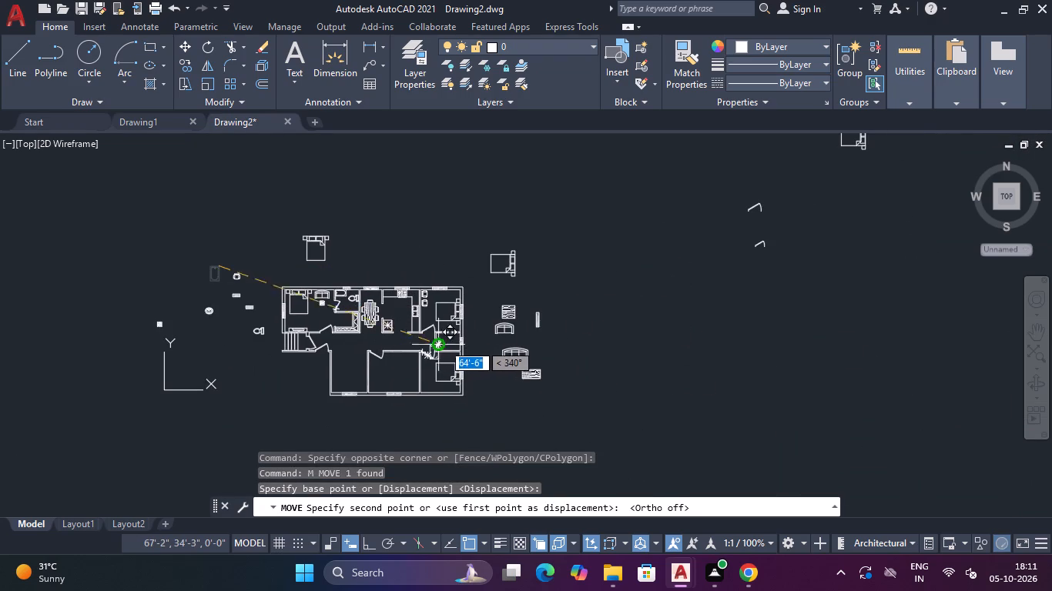
scroll(447, 336, up, 7)
middle_drag(484, 341, 425, 256)
scroll(453, 267, down, 2)
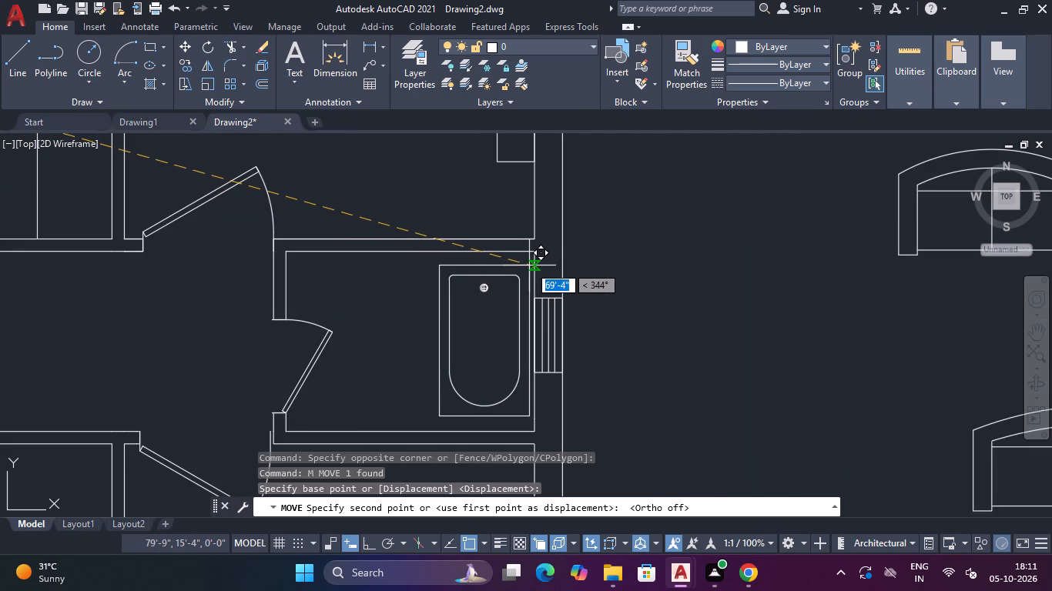
click(529, 265)
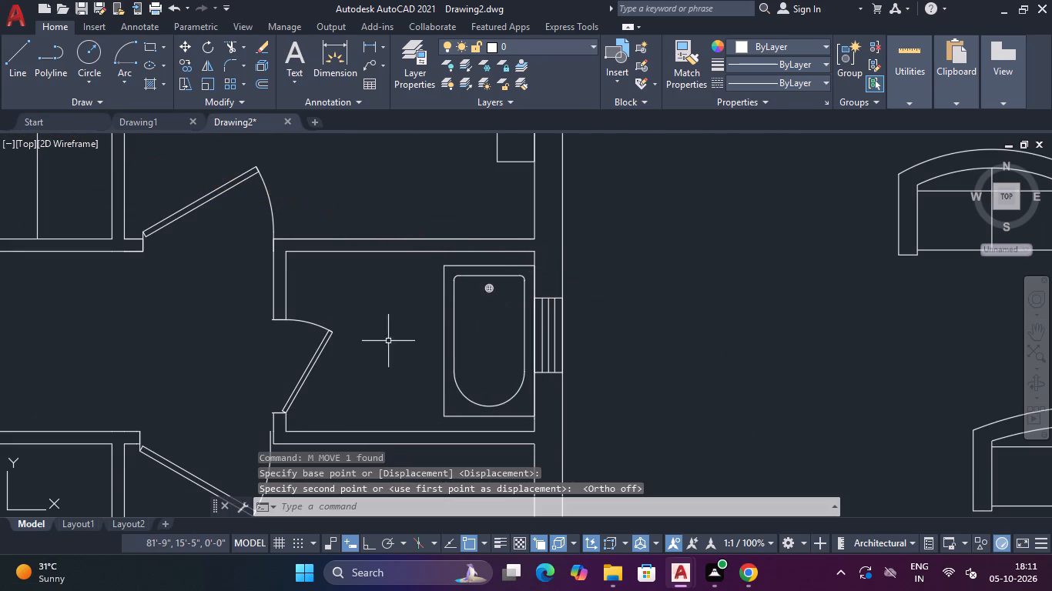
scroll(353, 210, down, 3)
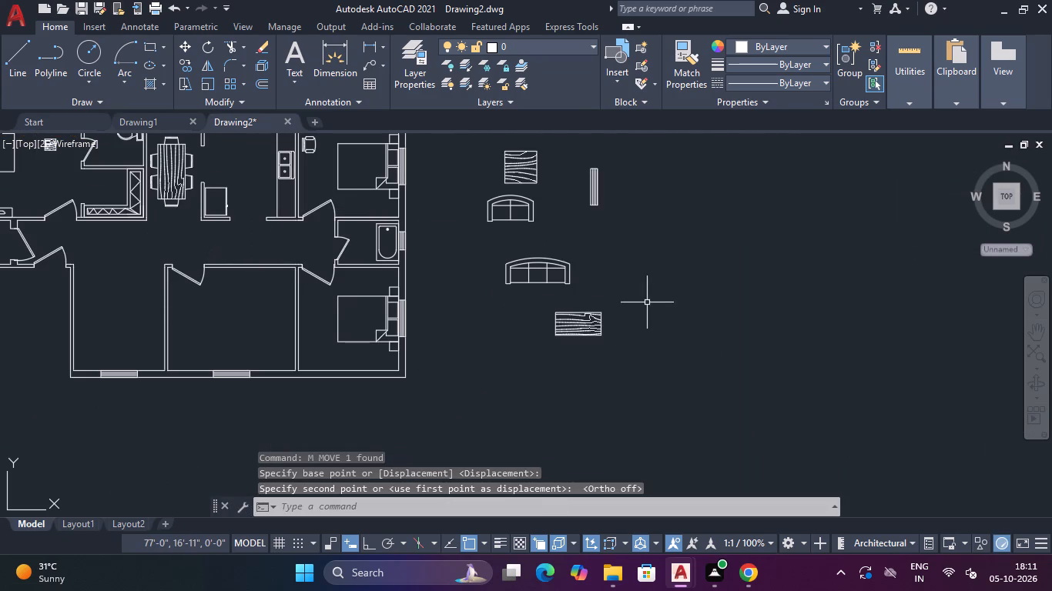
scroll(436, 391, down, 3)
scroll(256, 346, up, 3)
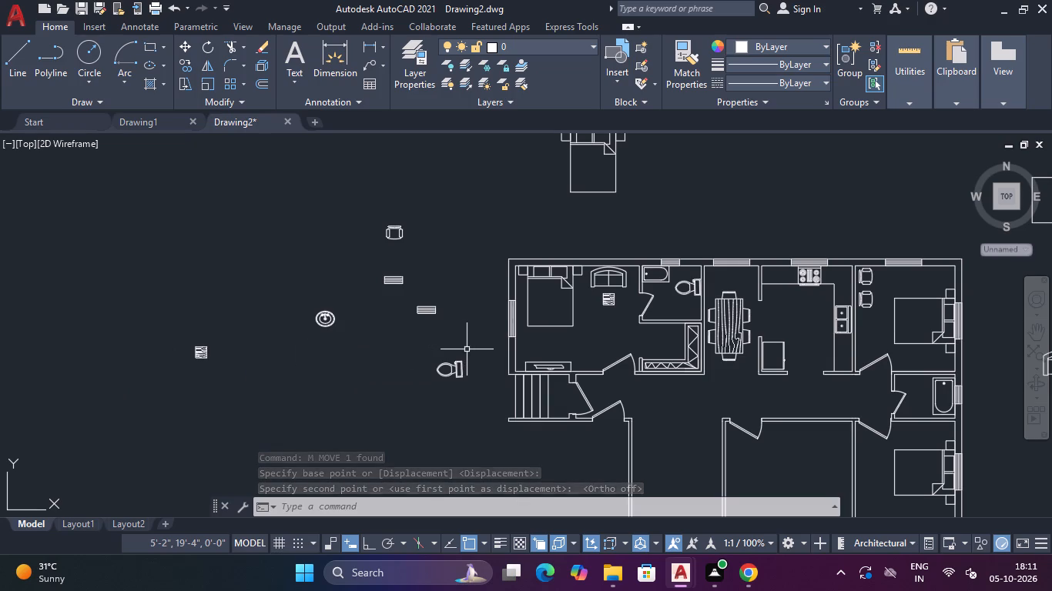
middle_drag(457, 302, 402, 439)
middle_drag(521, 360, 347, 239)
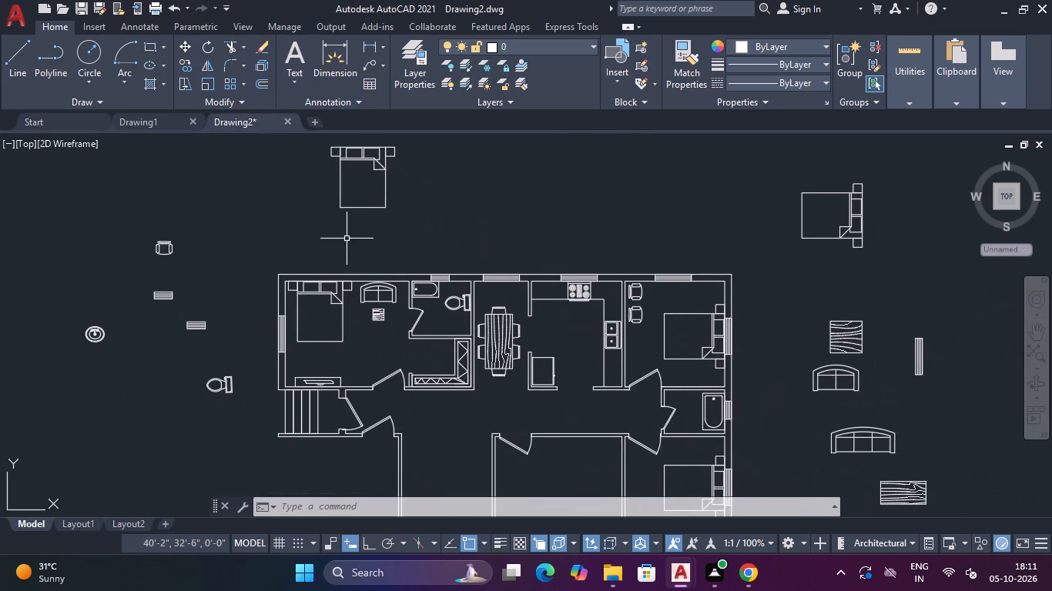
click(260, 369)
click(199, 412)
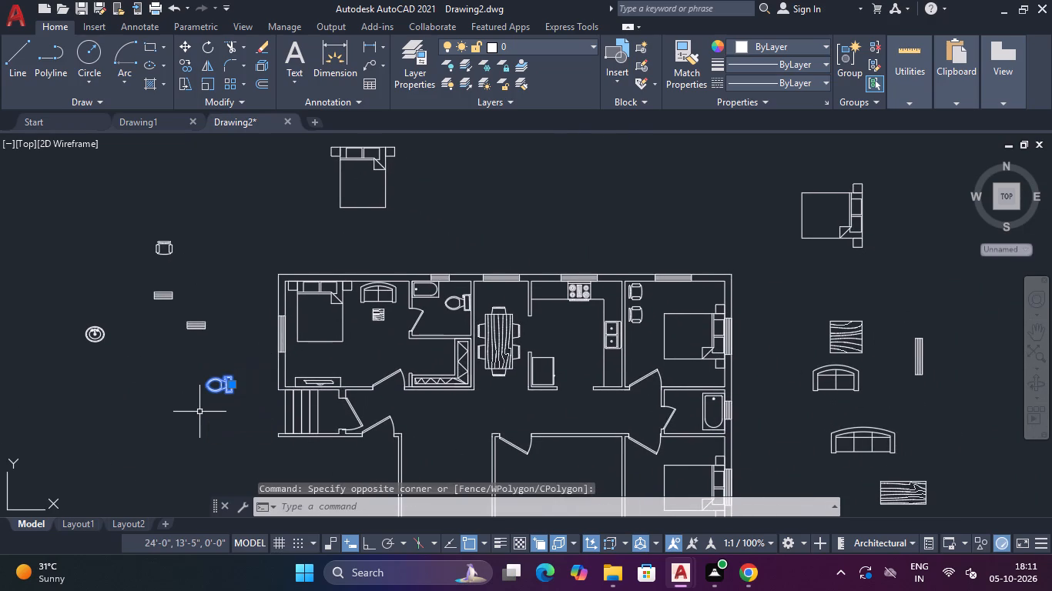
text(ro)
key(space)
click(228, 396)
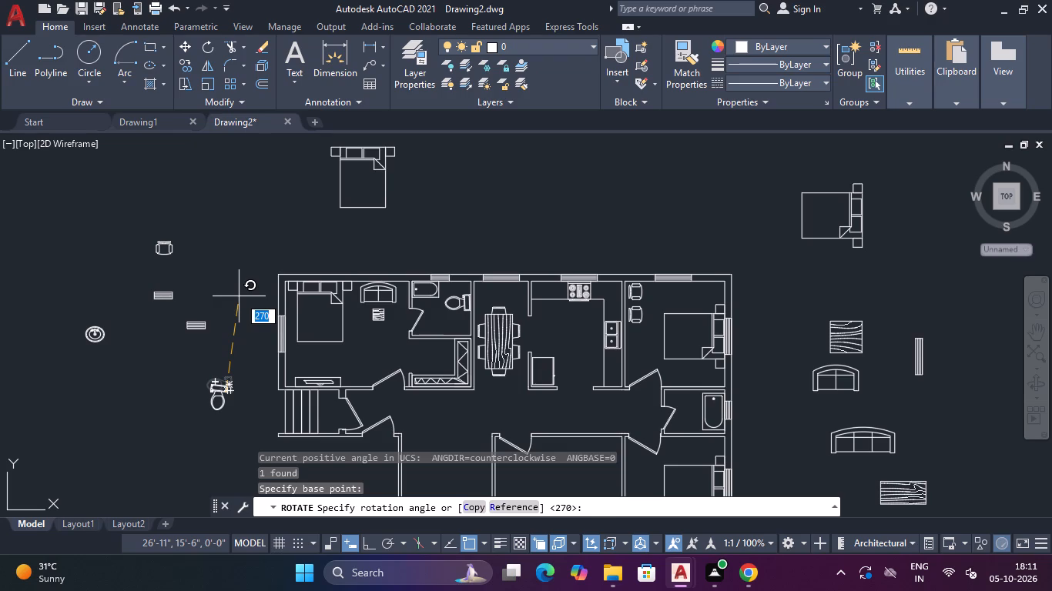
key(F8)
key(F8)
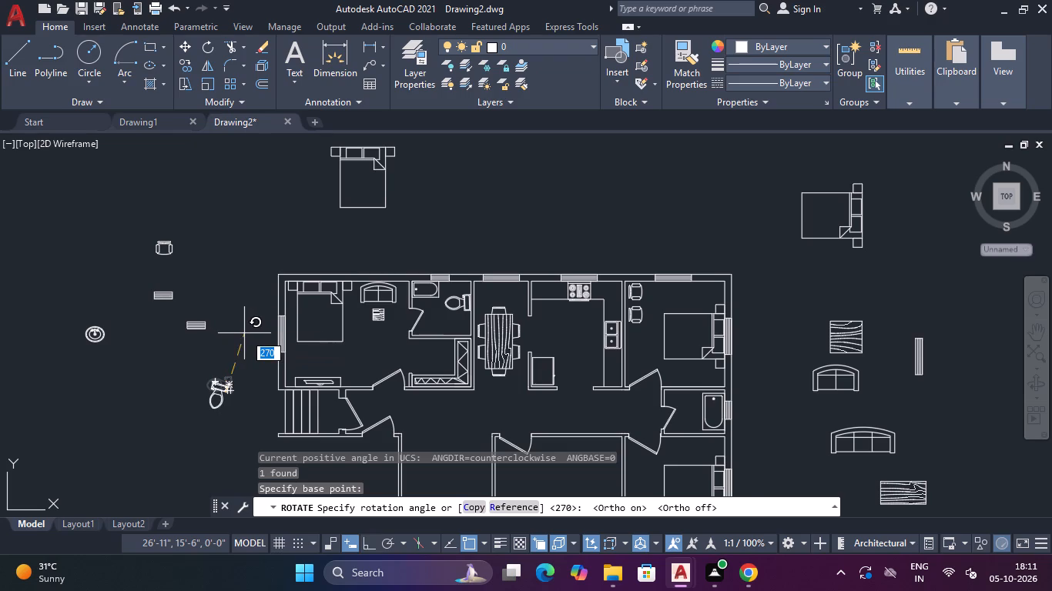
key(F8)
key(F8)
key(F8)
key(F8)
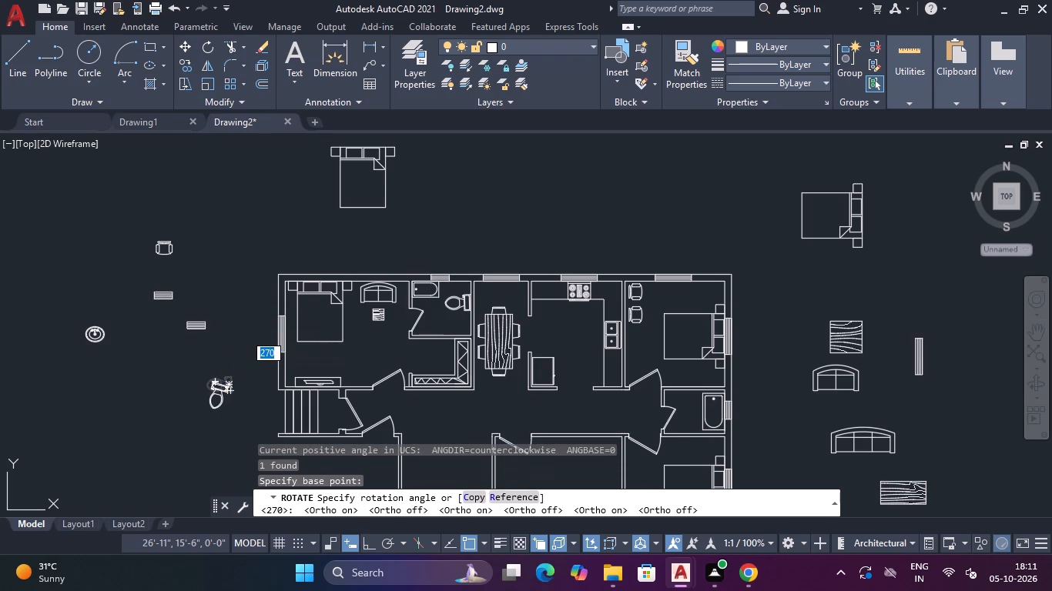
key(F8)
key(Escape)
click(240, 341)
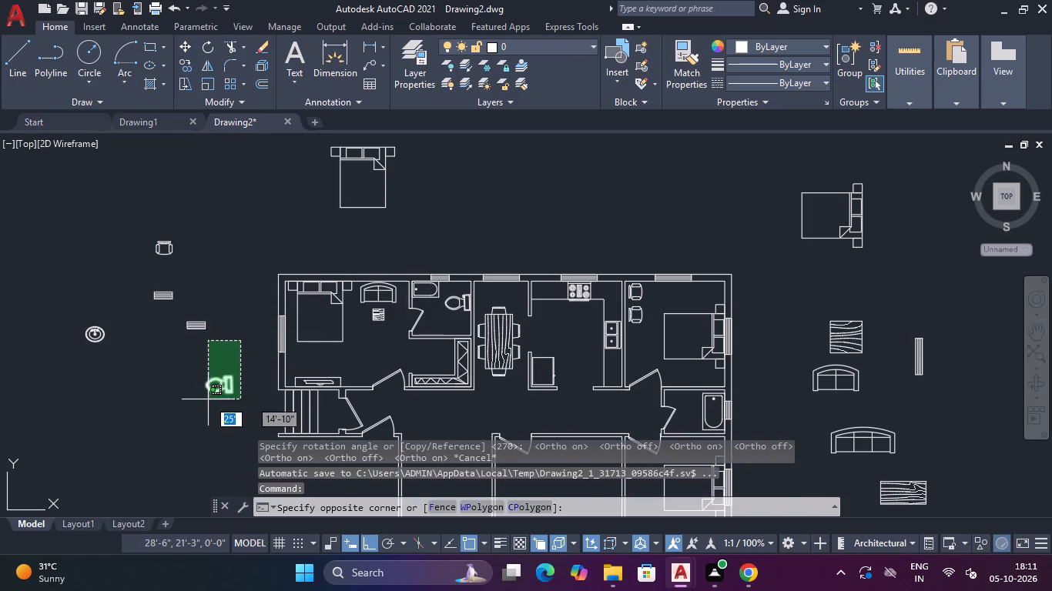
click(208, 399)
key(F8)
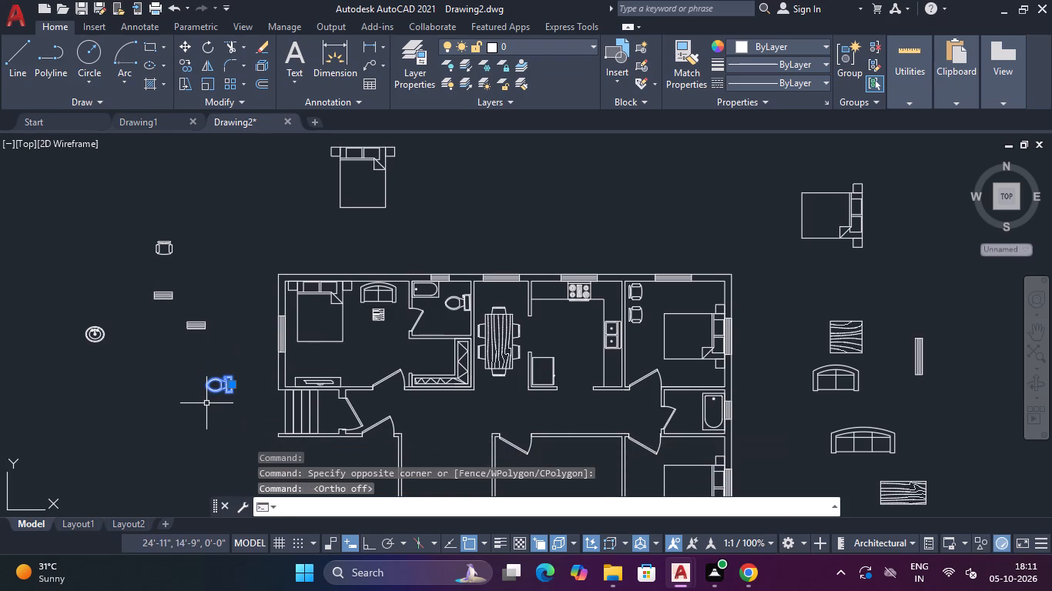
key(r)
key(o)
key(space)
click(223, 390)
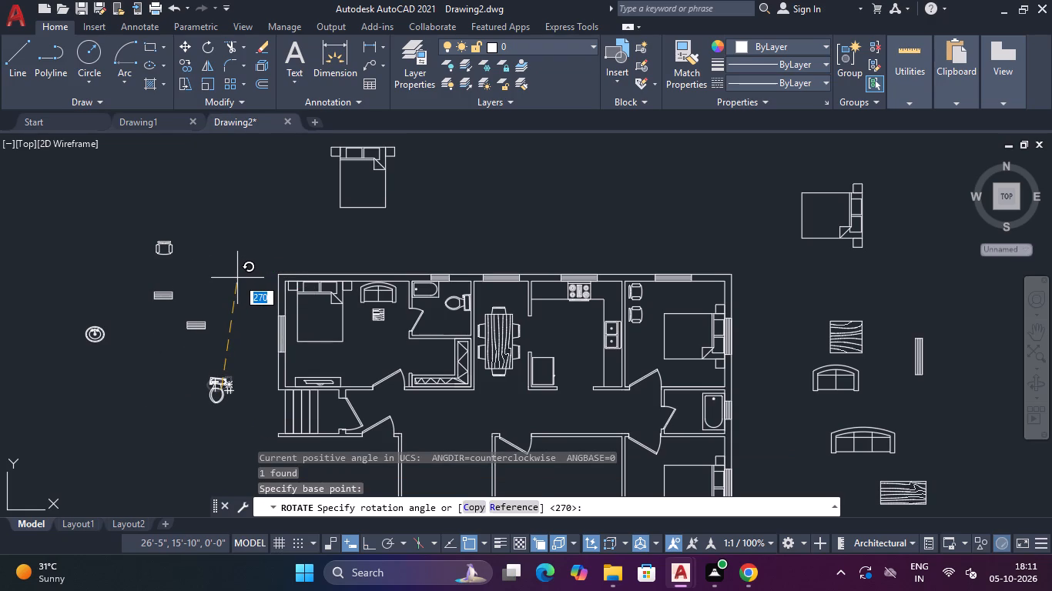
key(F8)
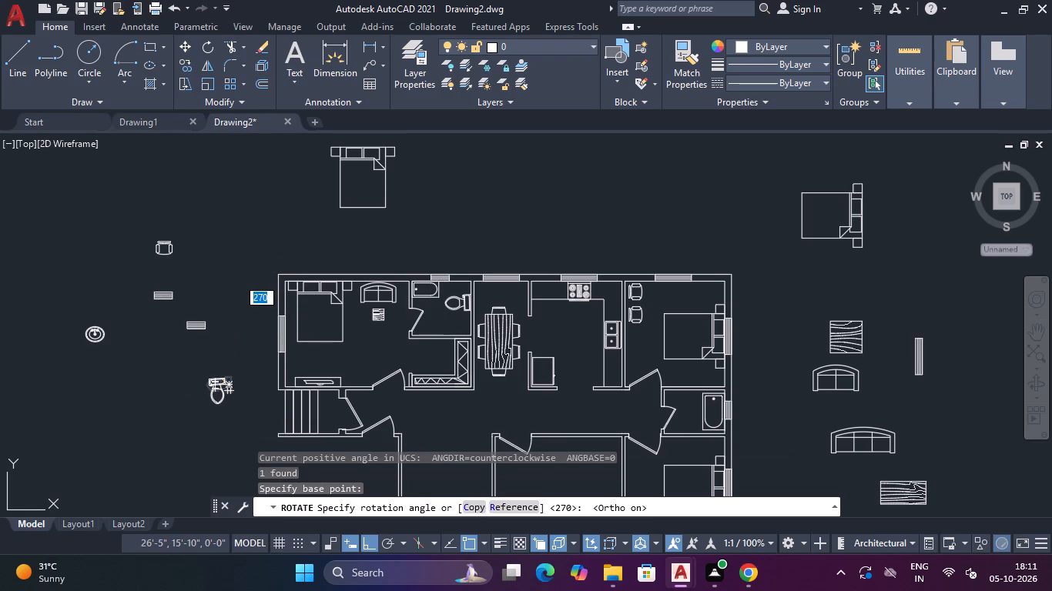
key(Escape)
Rotate the spare toilet west of the plan 90° counterclockwise, so its tank faces north.
click(237, 331)
click(193, 399)
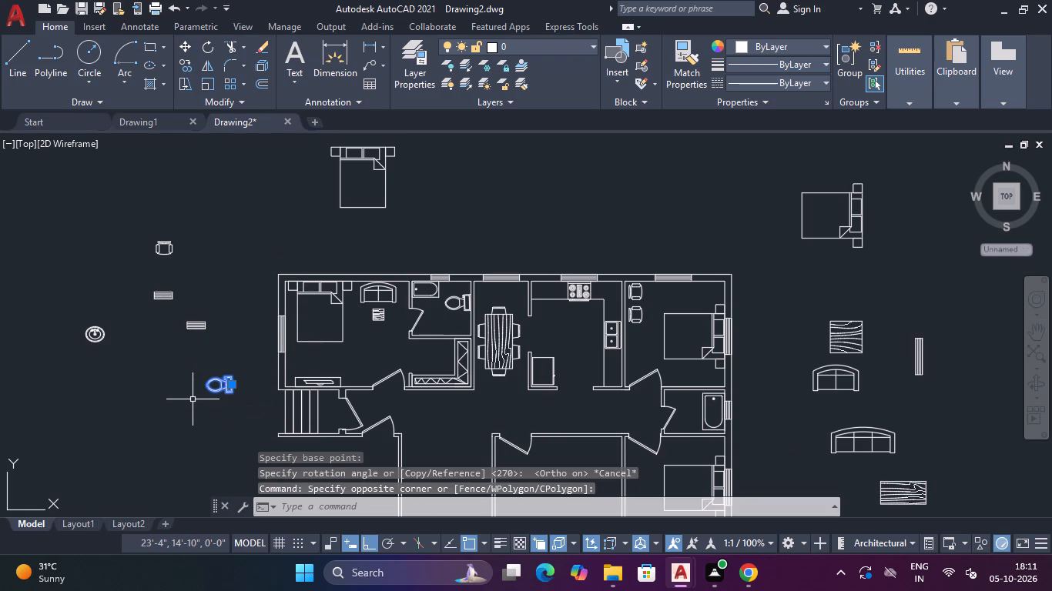
key(F8)
key(F8)
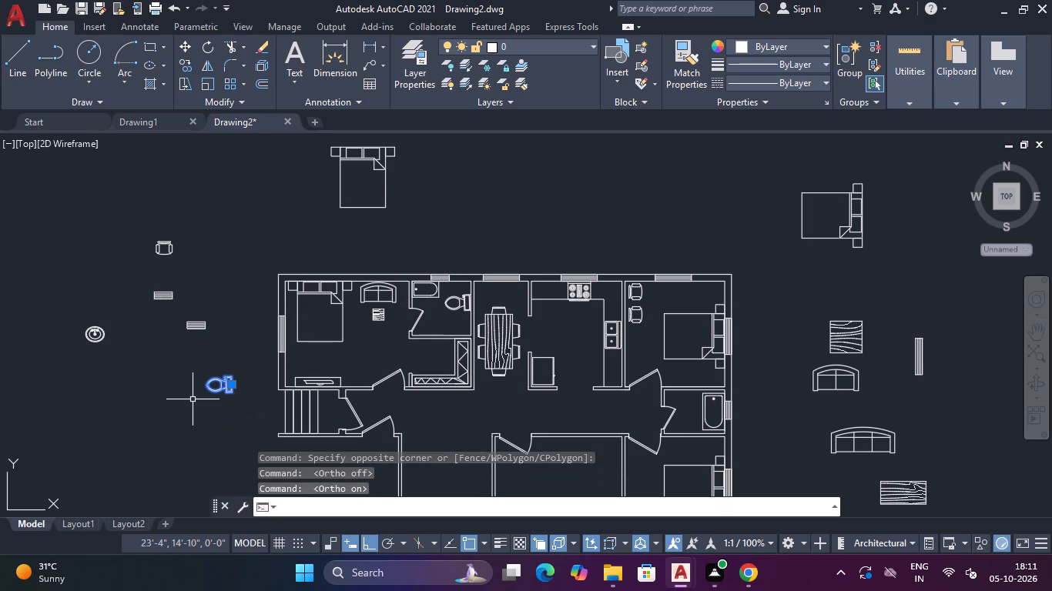
key(r)
key(o)
key(space)
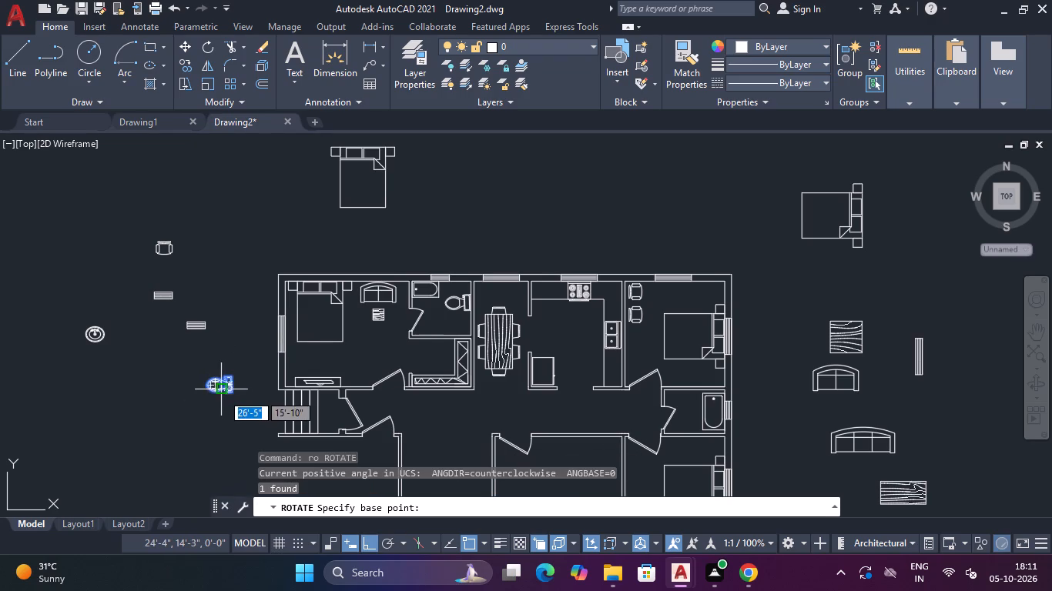
click(229, 390)
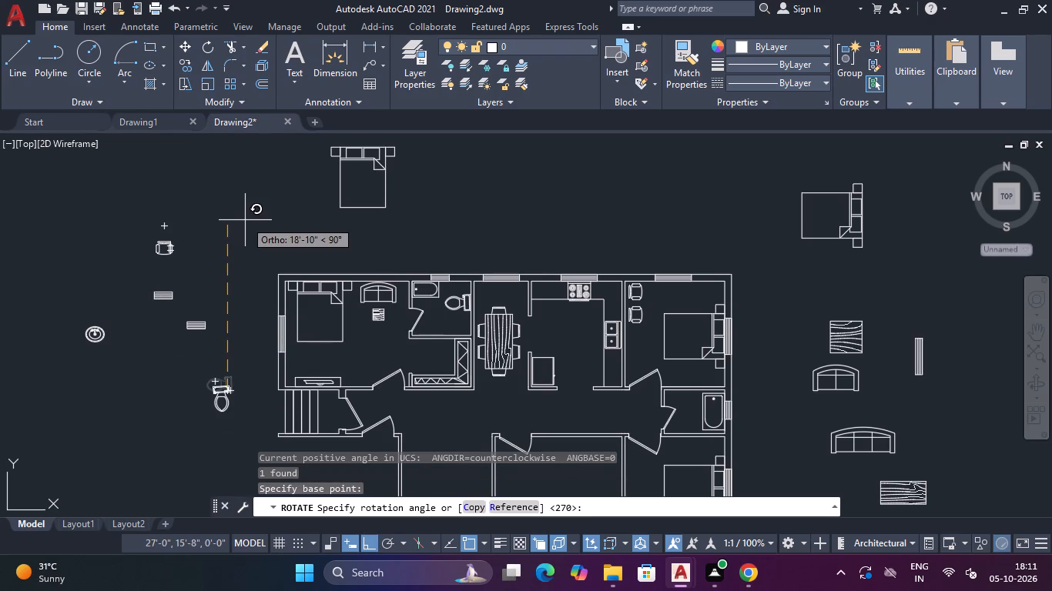
click(245, 220)
Move the toilet into the small east bathroom, with its tank against the north wall, just west of the bathtub.
click(246, 351)
click(205, 419)
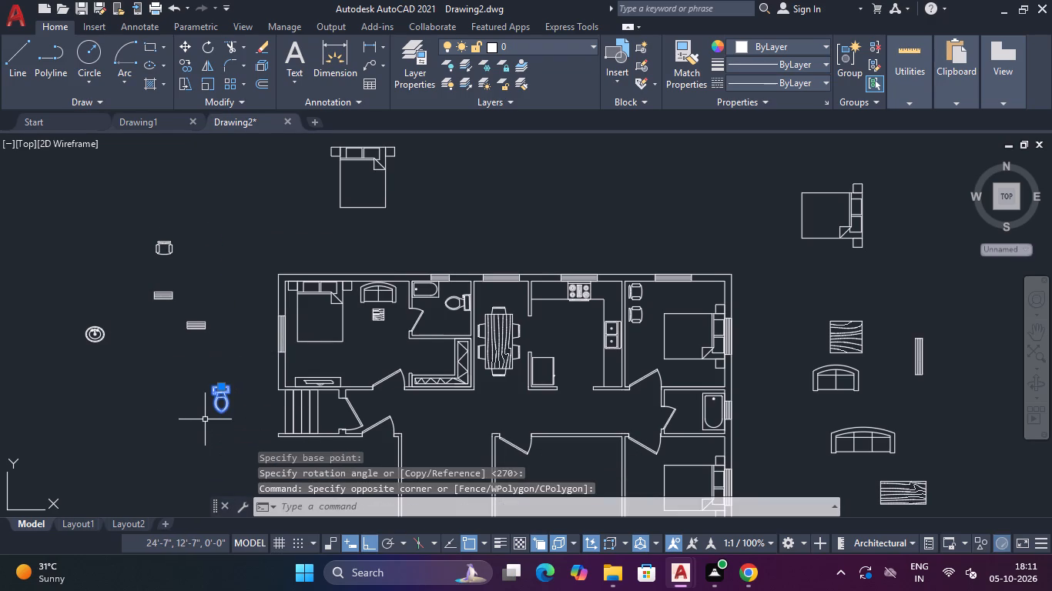
key(m)
key(space)
key(F8)
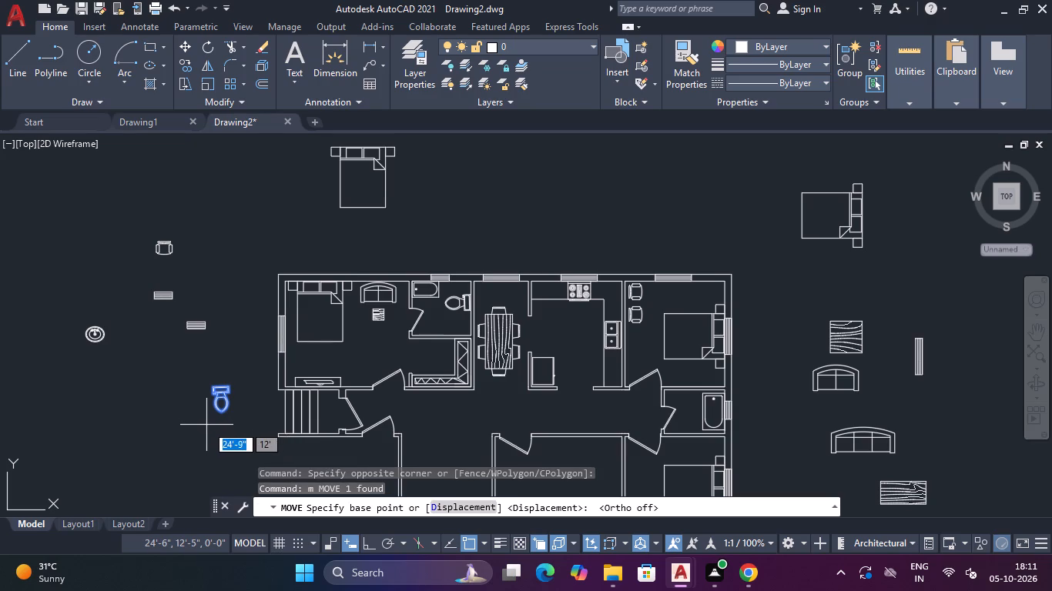
click(223, 384)
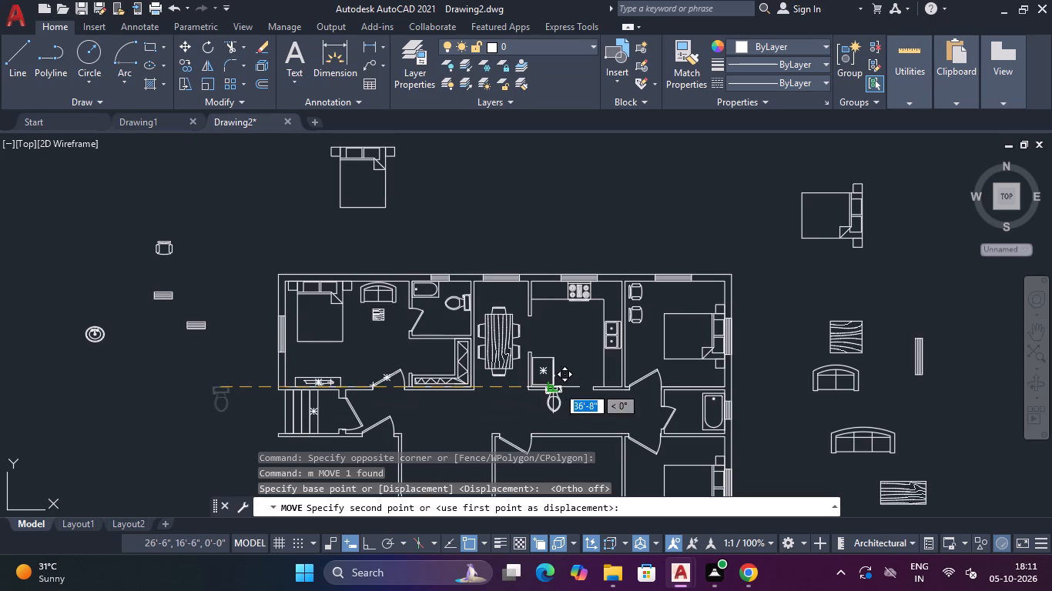
middle_drag(558, 386, 177, 360)
scroll(291, 374, up, 4)
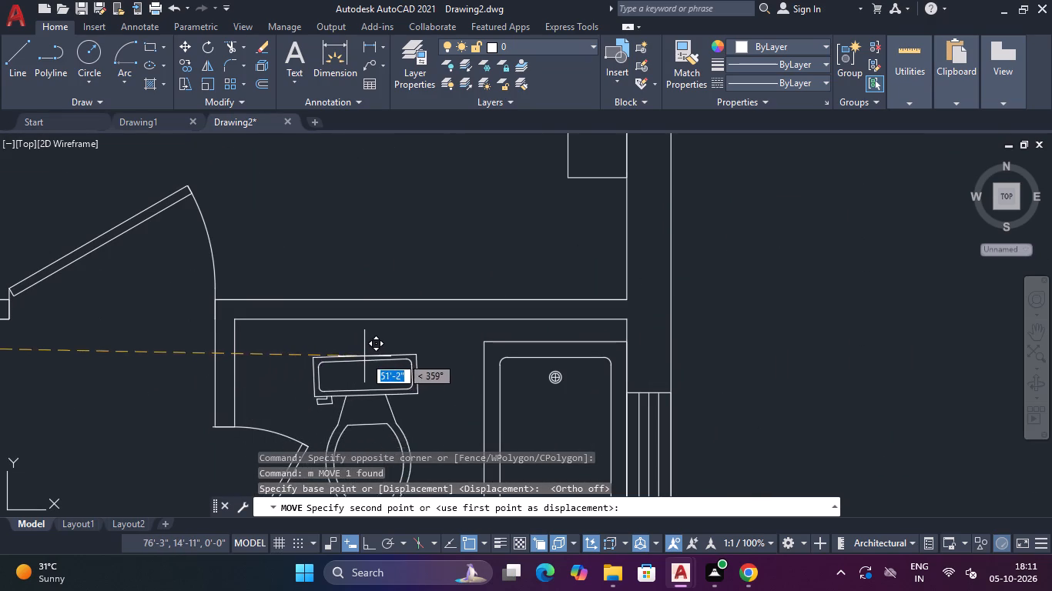
click(396, 322)
Review the furnished floor plan and the spare furniture remaining around it.
scroll(395, 322, down, 3)
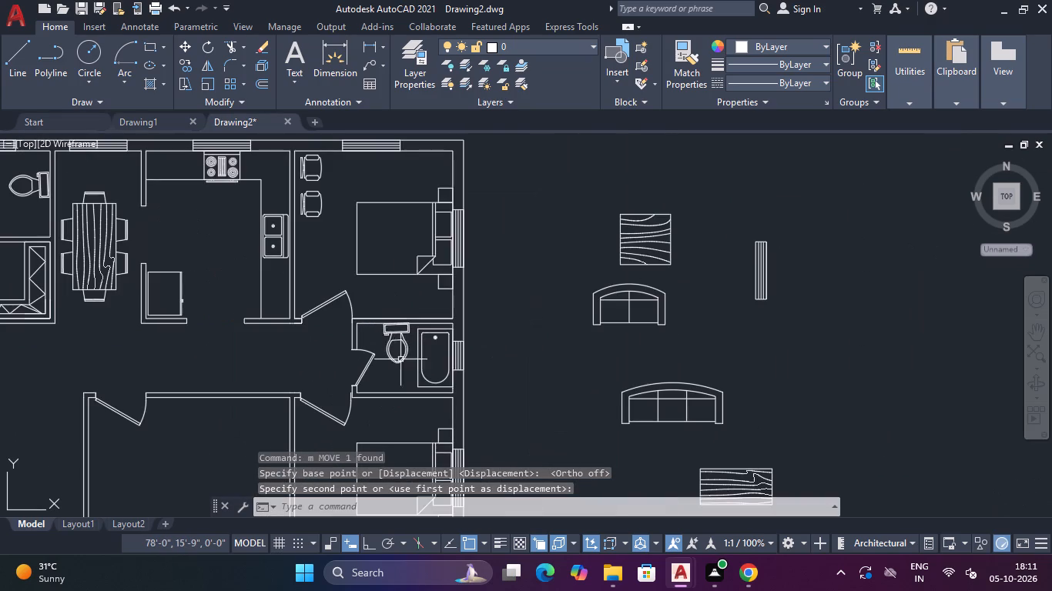
scroll(514, 354, down, 1)
middle_drag(514, 354, 512, 263)
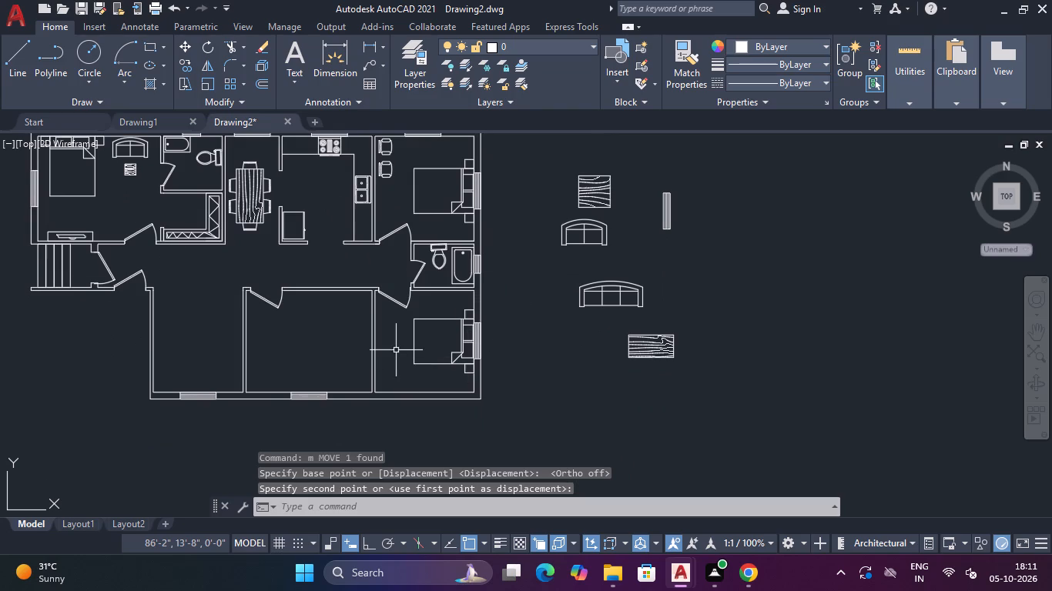
scroll(396, 350, down, 3)
scroll(394, 359, up, 2)
middle_drag(508, 320, 490, 382)
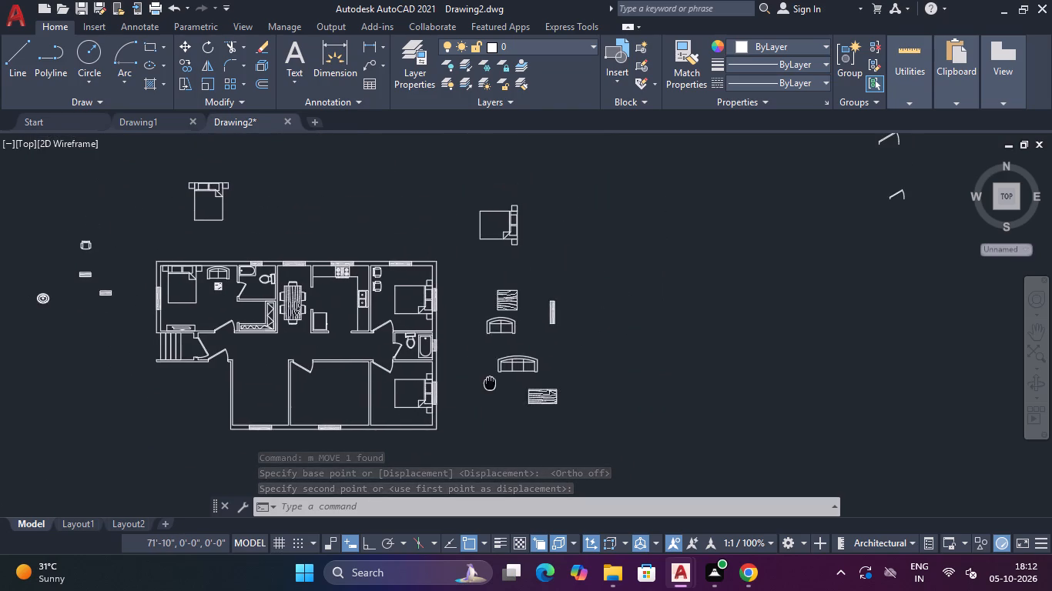
middle_drag(490, 382, 509, 336)
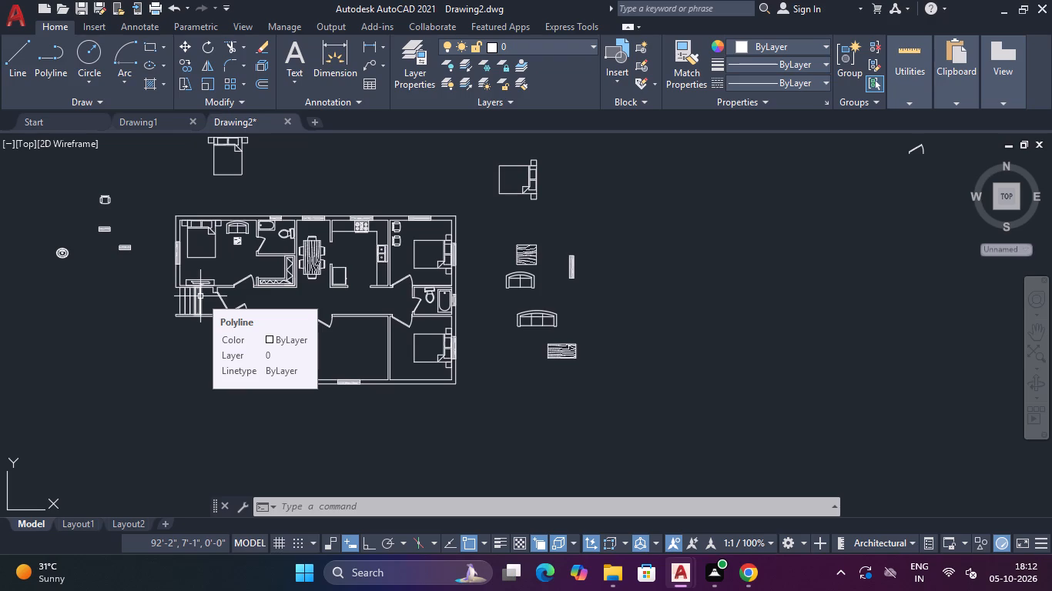
Rotate the bed and nightstands in the southeast bedroom 90° clockwise, so the headboard faces south.
scroll(401, 354, up, 3)
middle_drag(407, 342, 207, 306)
click(380, 219)
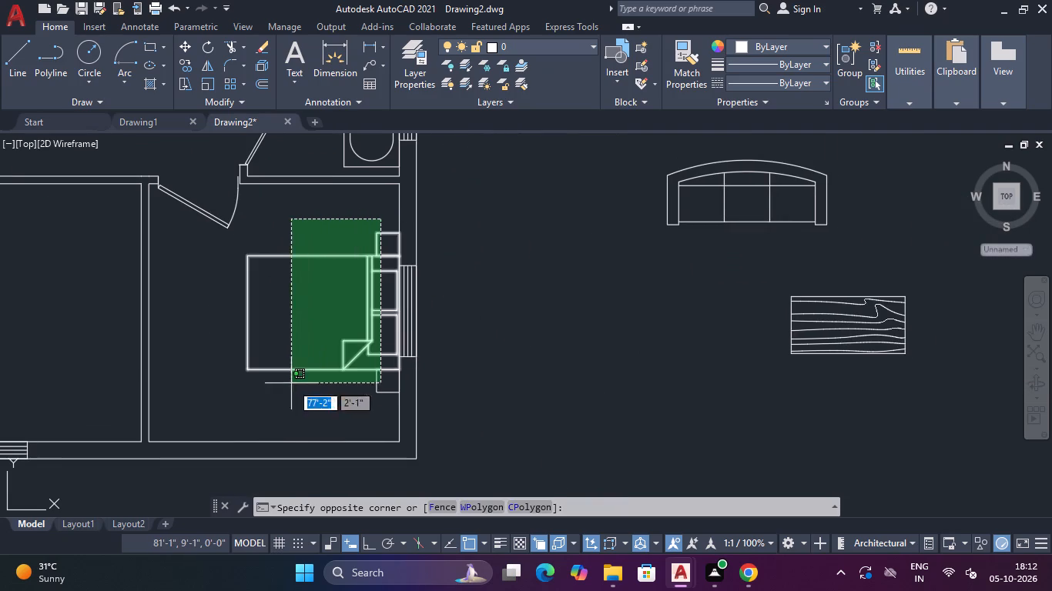
click(271, 410)
text(ro)
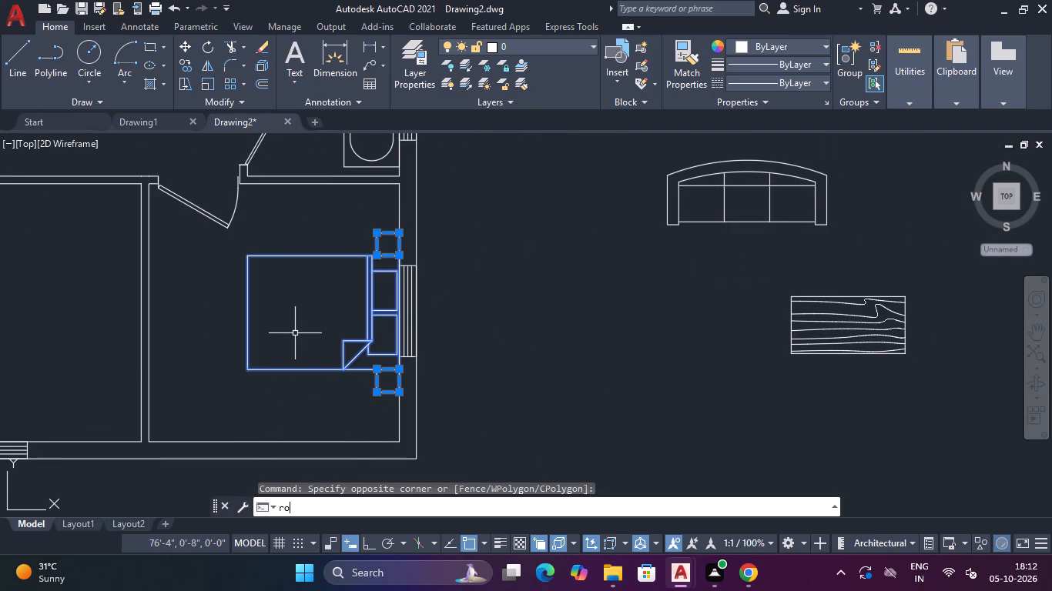
key(space)
click(375, 259)
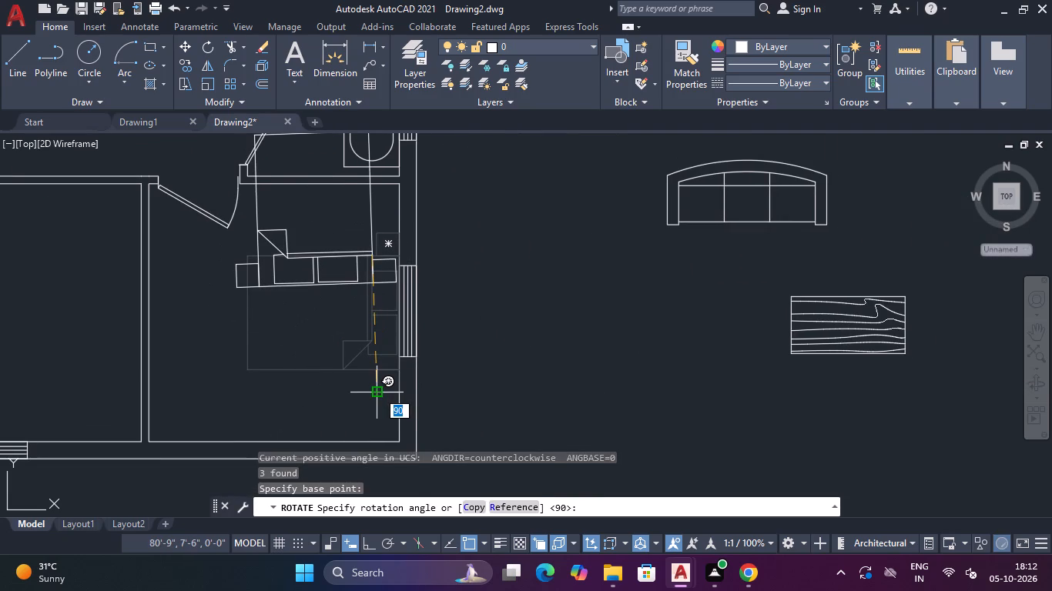
key(F8)
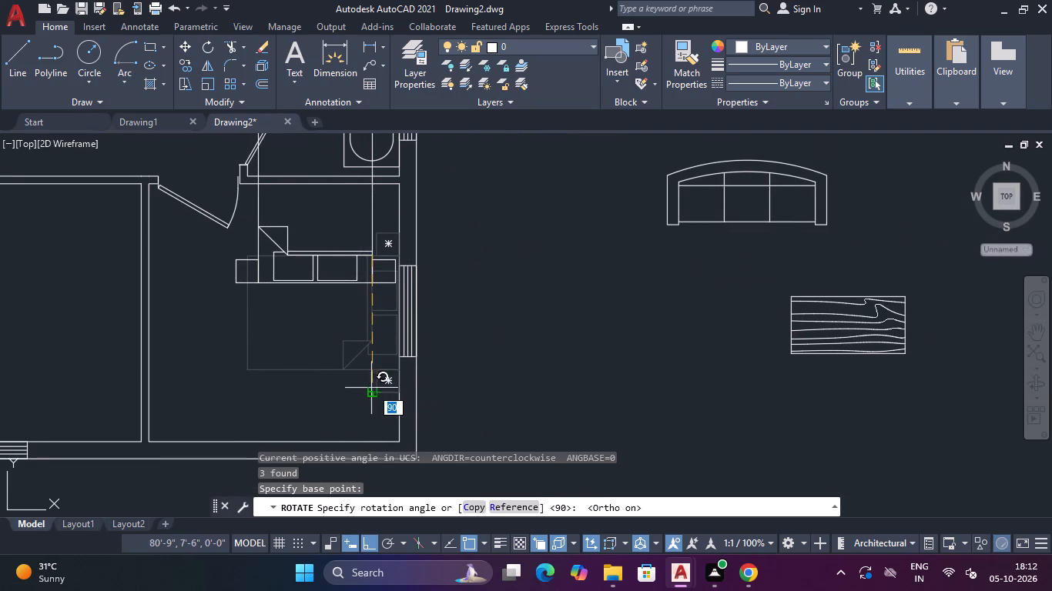
click(356, 386)
key(Escape)
key(Escape)
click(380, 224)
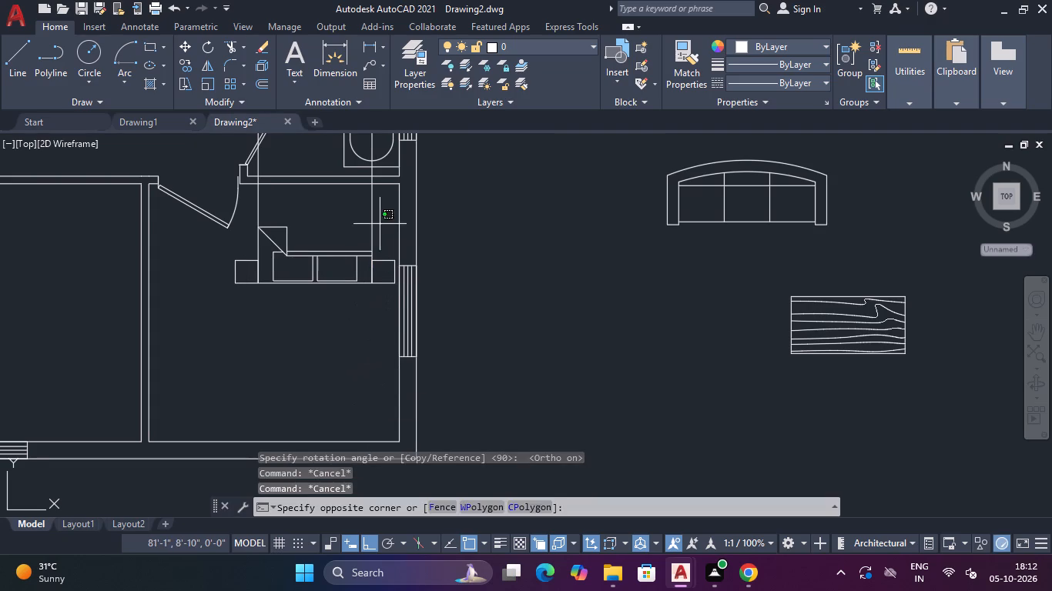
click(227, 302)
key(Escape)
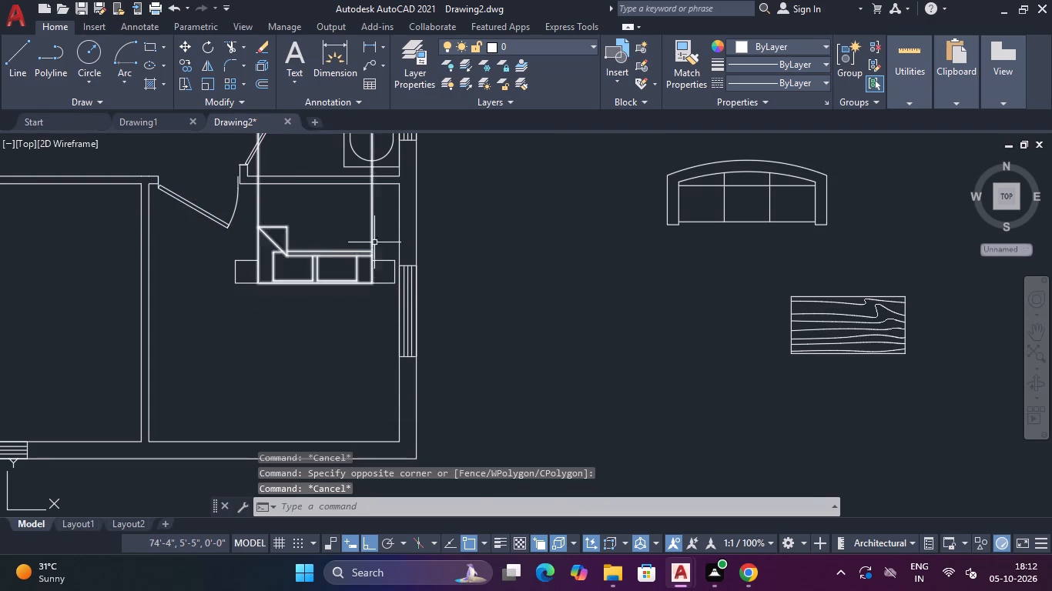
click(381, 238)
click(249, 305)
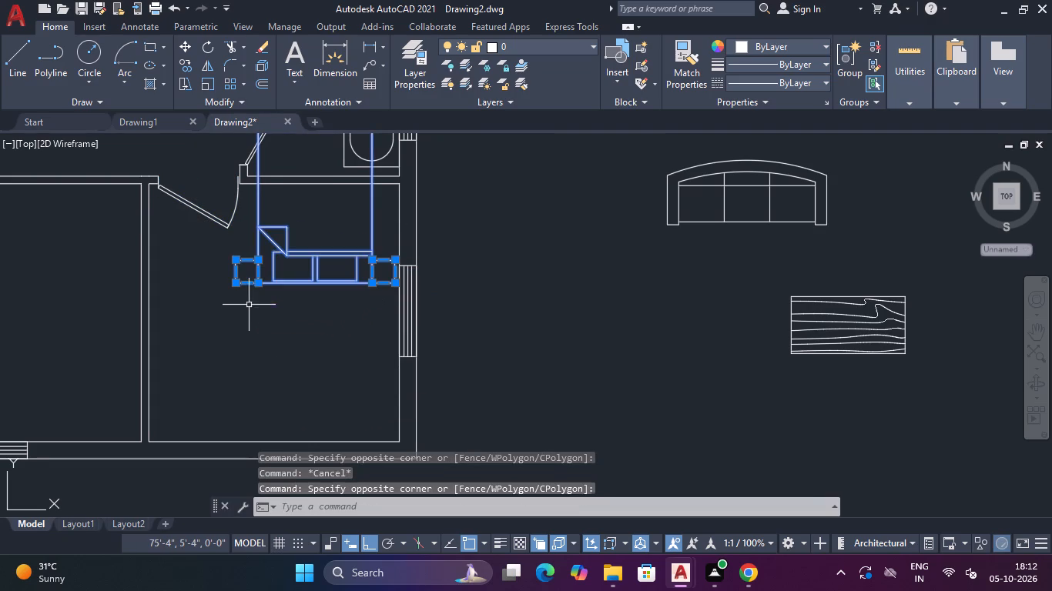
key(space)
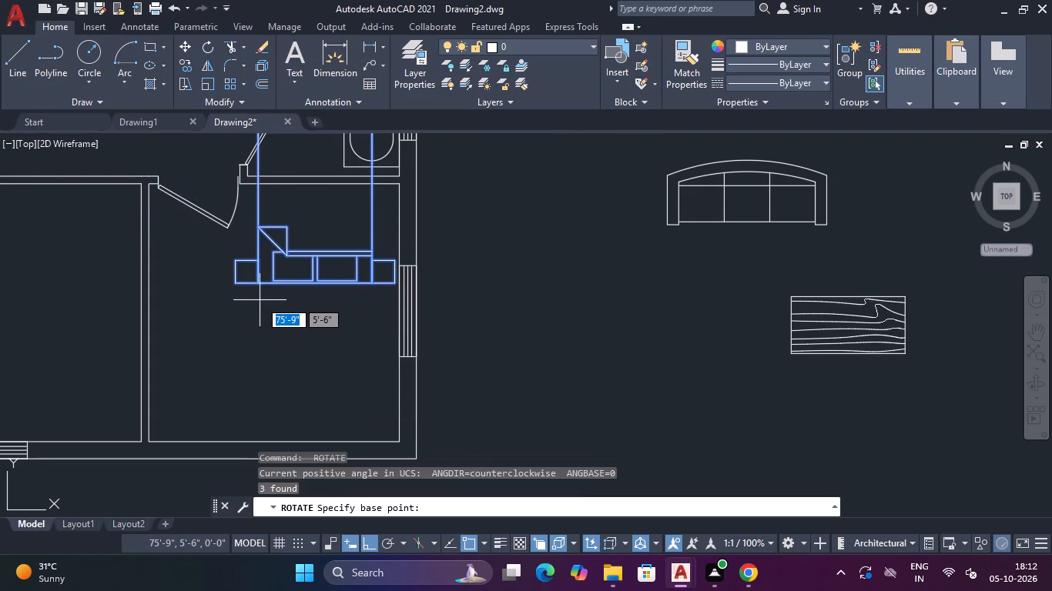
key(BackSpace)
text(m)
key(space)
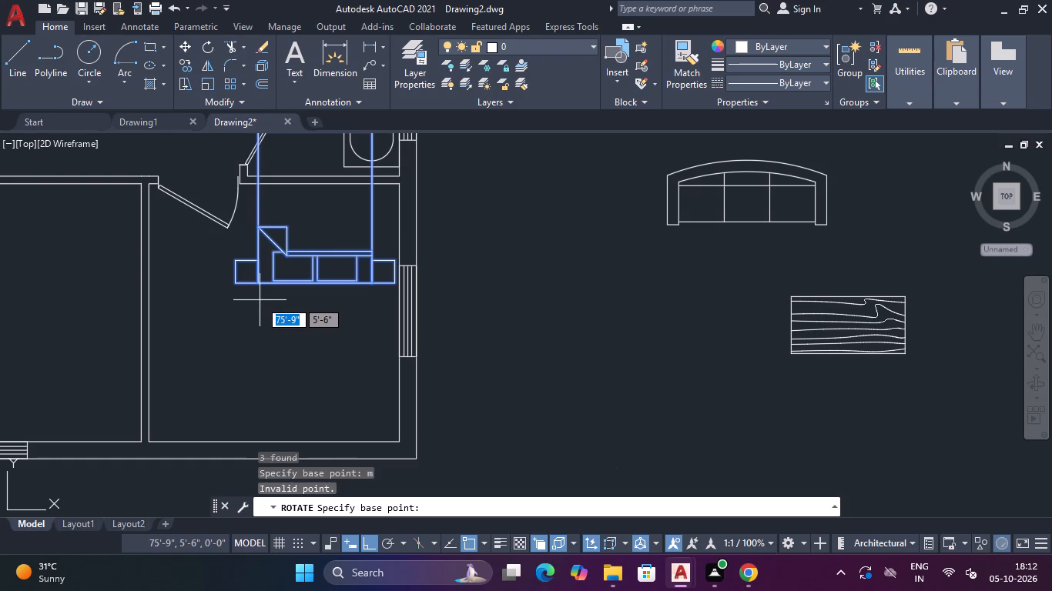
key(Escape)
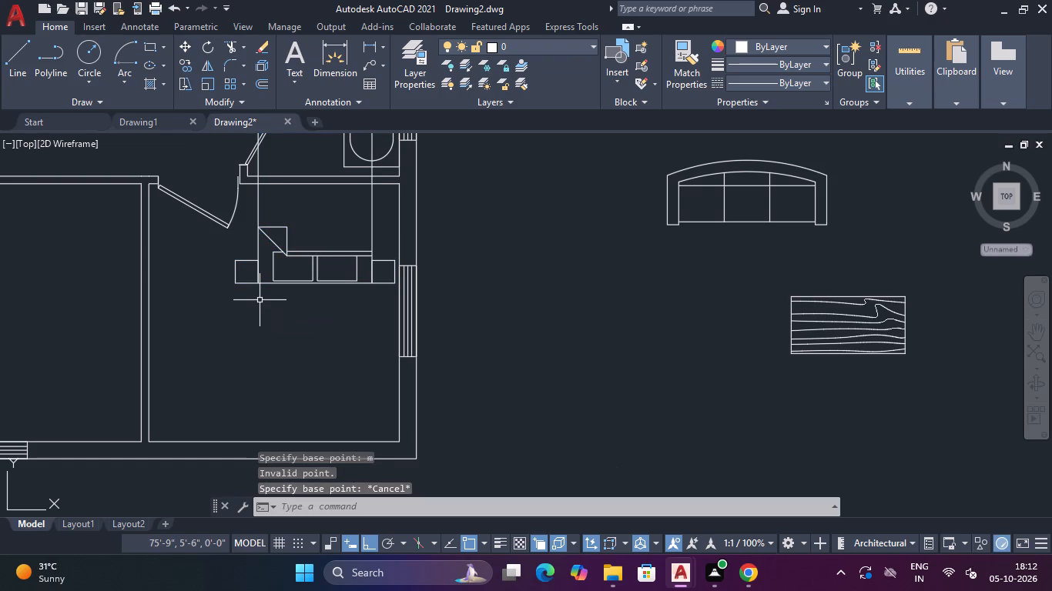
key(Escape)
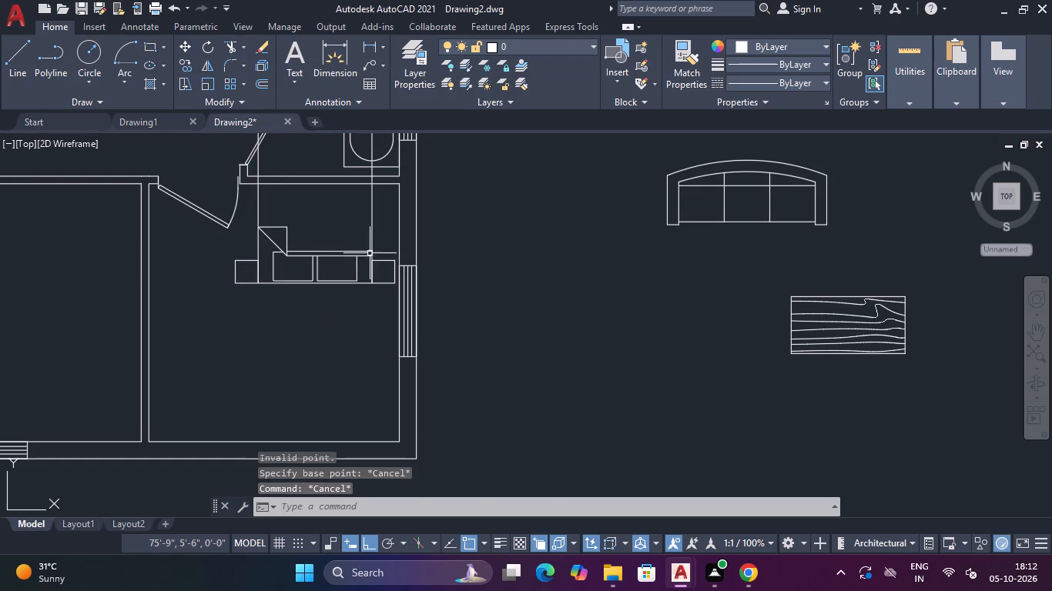
Move the rotated bed and its nightstands so the headboard sits against the south wall of the southeast bedroom.
click(380, 239)
click(246, 302)
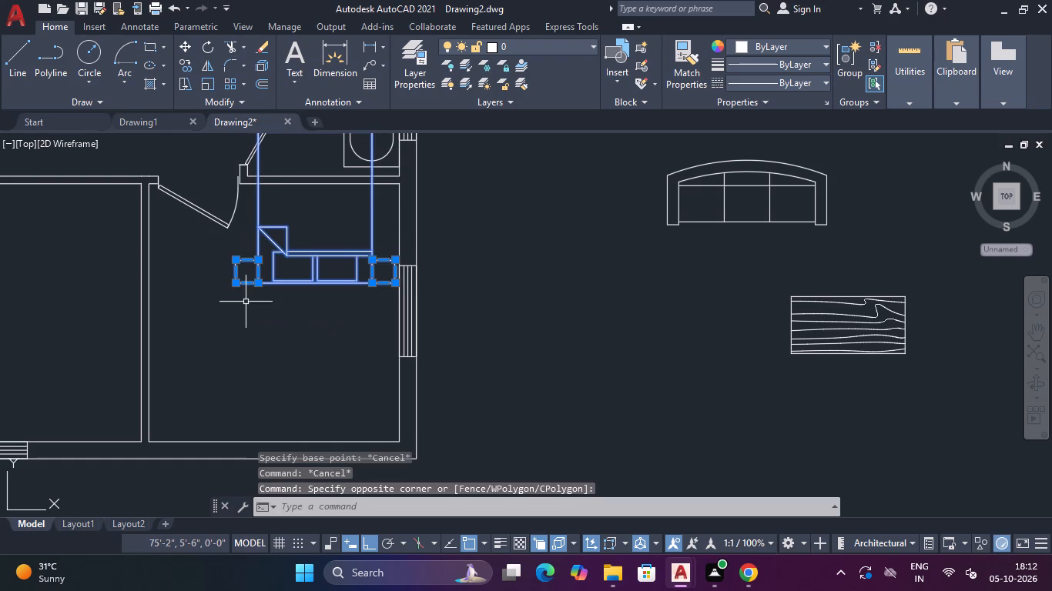
text(m)
key(space)
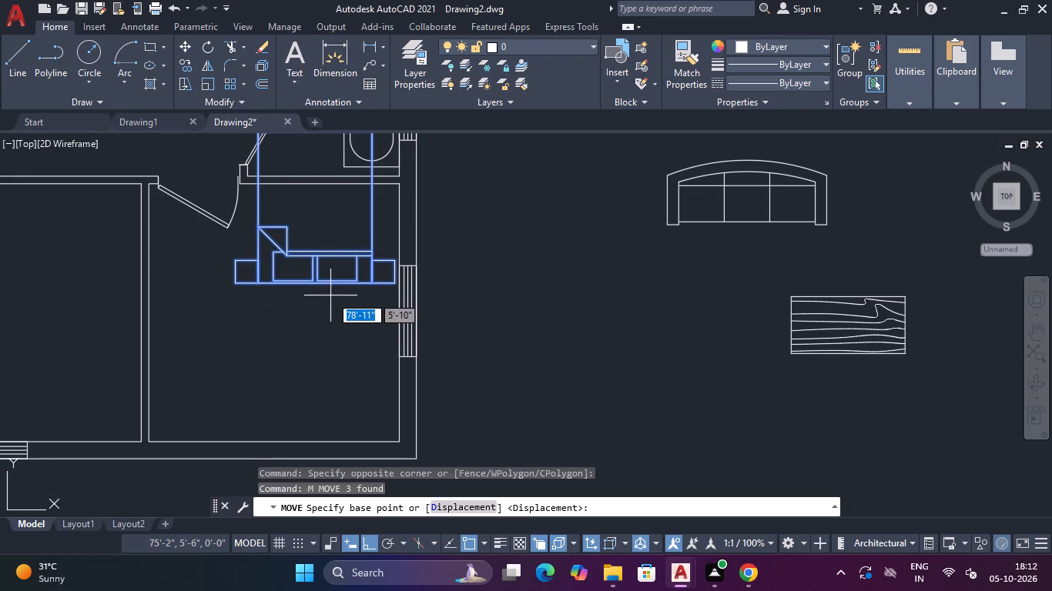
click(317, 288)
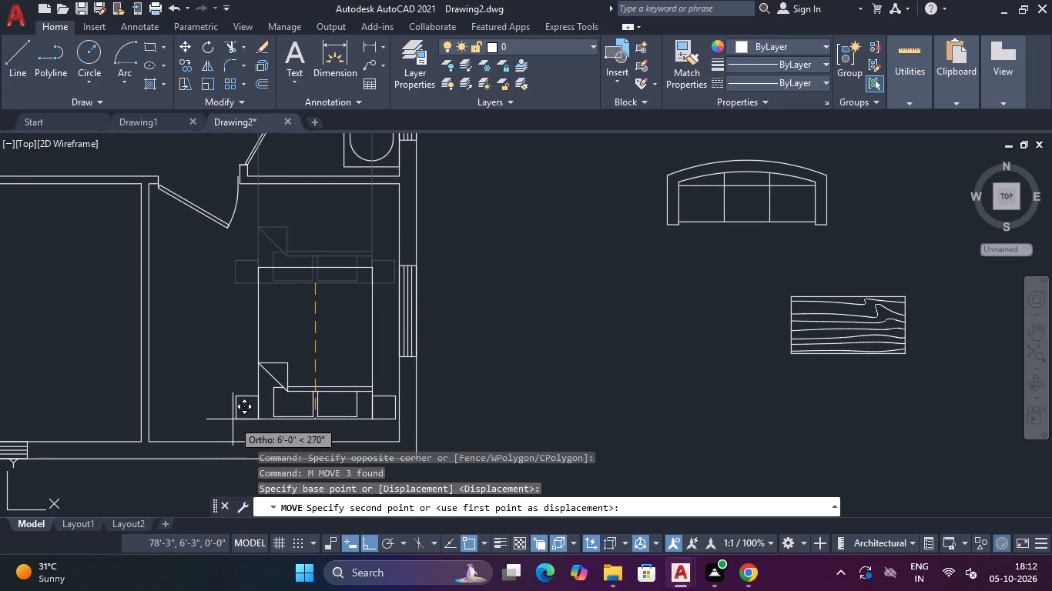
key(F8)
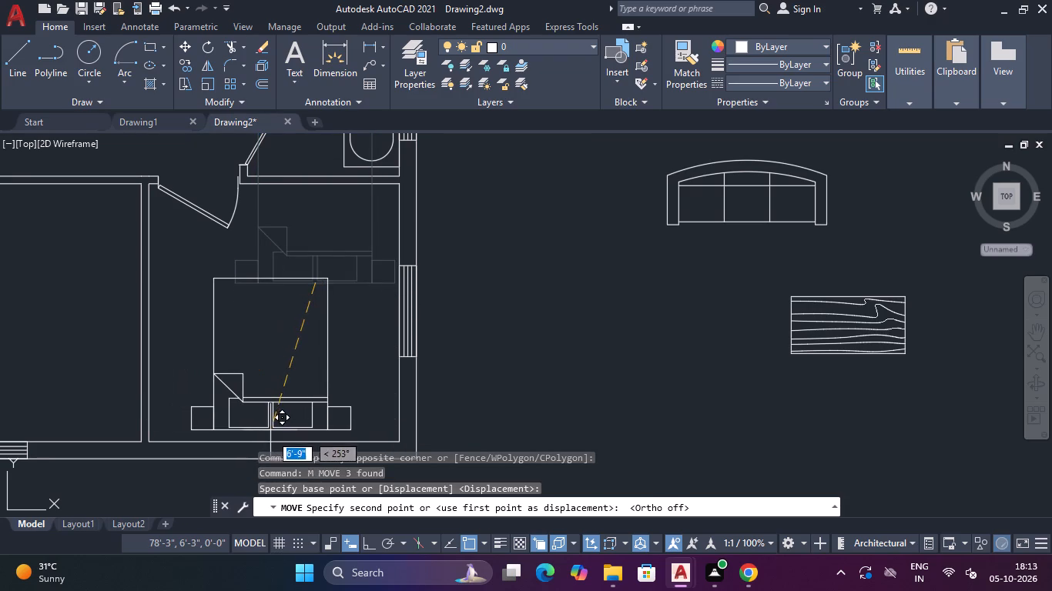
click(276, 442)
Start aligning the spare bed northeast of the plan, matching its northeast nightstand corner to the northwest corner of the partition between the southwest and south-middle rooms.
scroll(301, 400, down, 3)
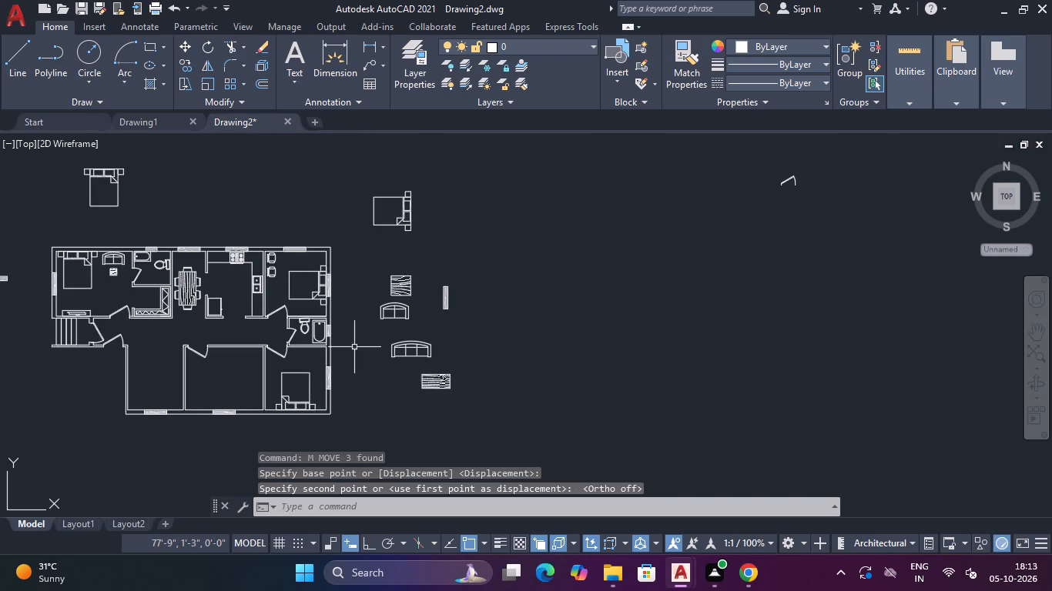
middle_drag(364, 302, 333, 303)
text(ali)
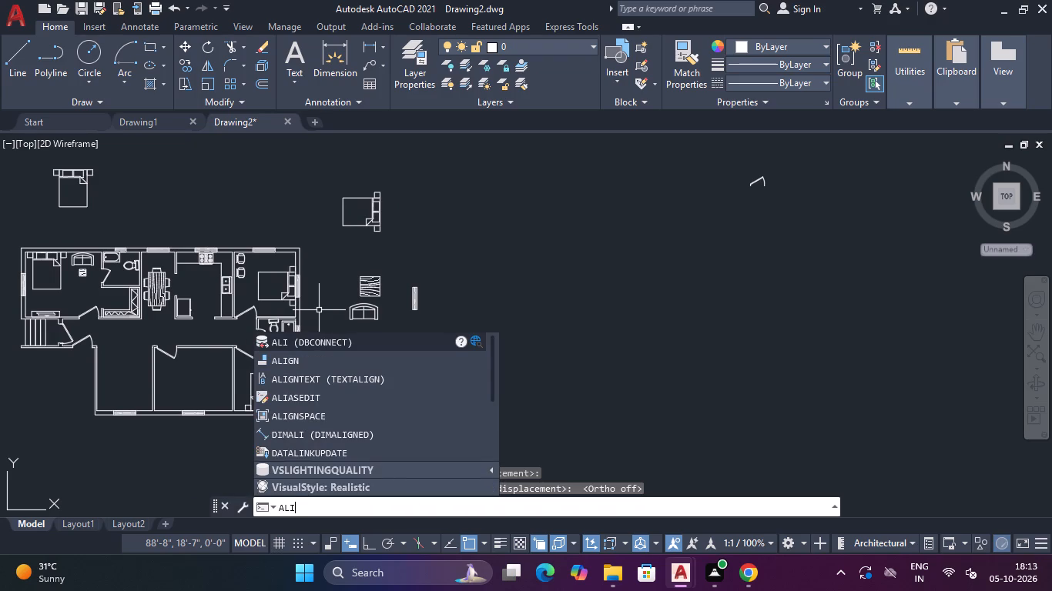
key(Down)
key(Return)
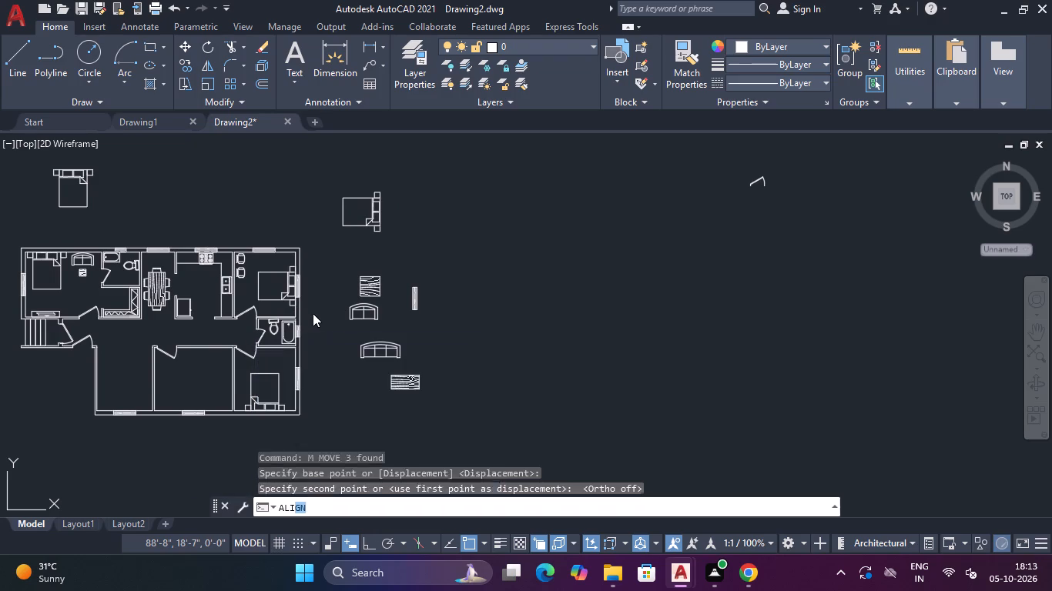
click(402, 172)
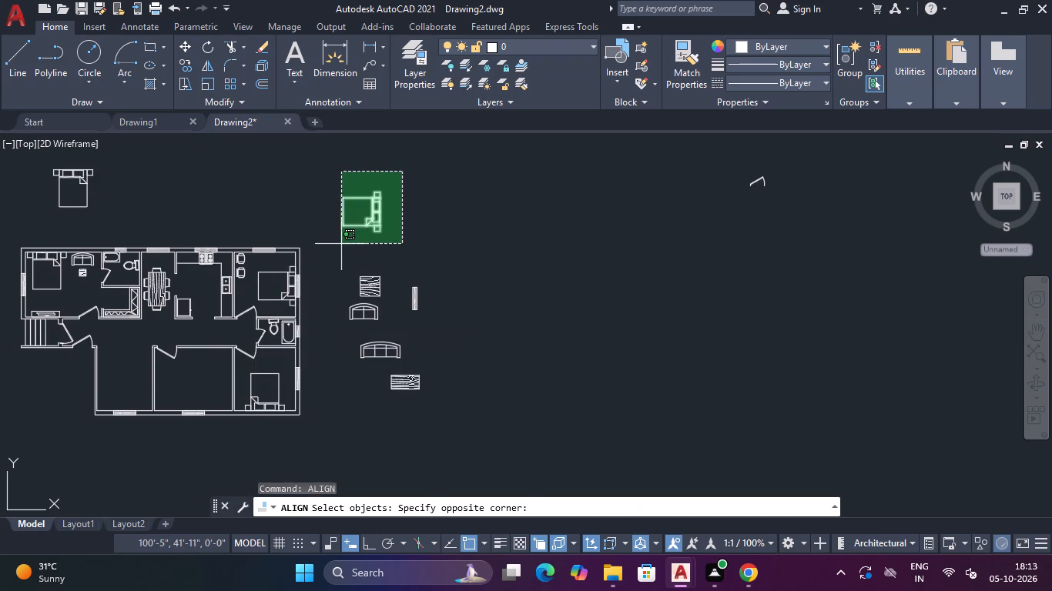
click(340, 244)
key(Return)
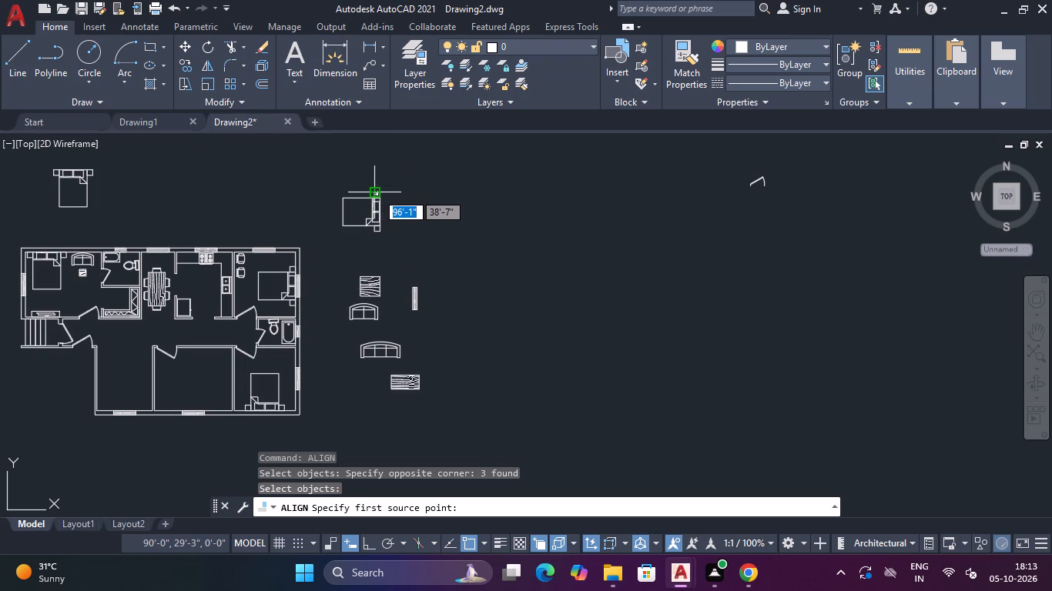
scroll(377, 192, up, 4)
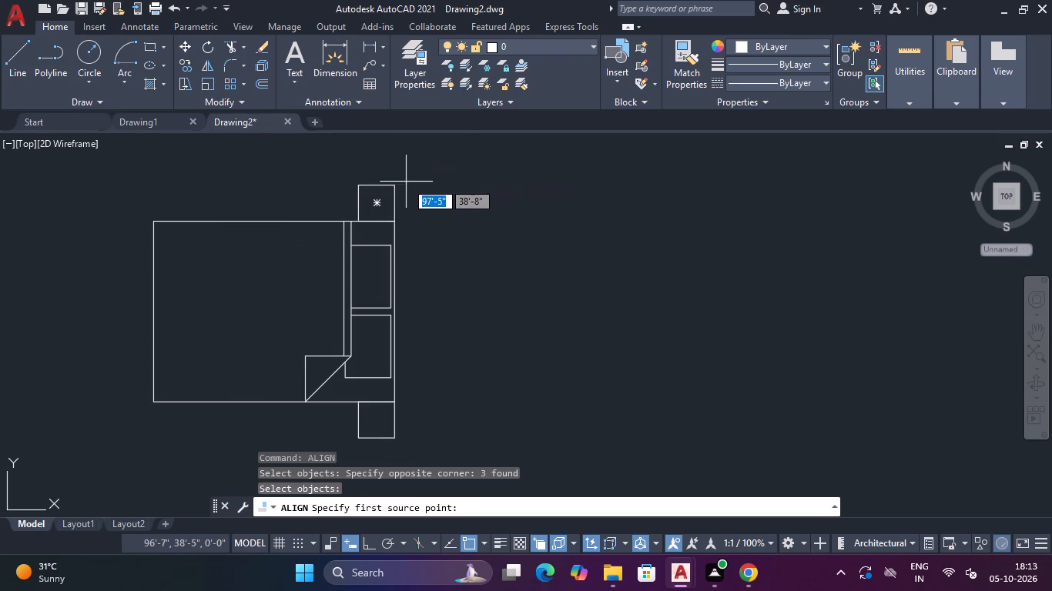
click(396, 186)
scroll(282, 306, down, 7)
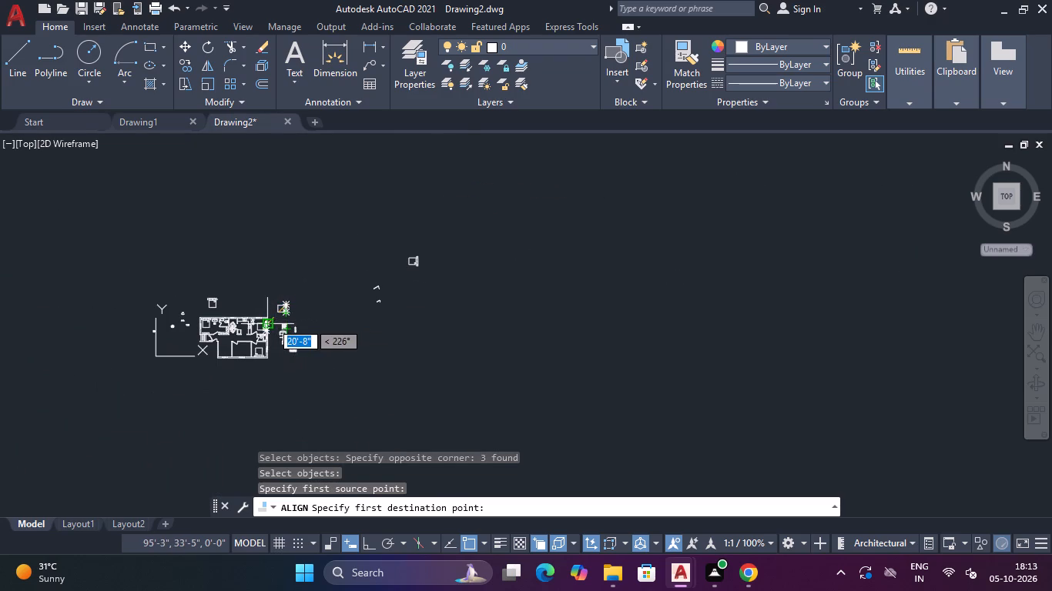
middle_drag(273, 338, 444, 339)
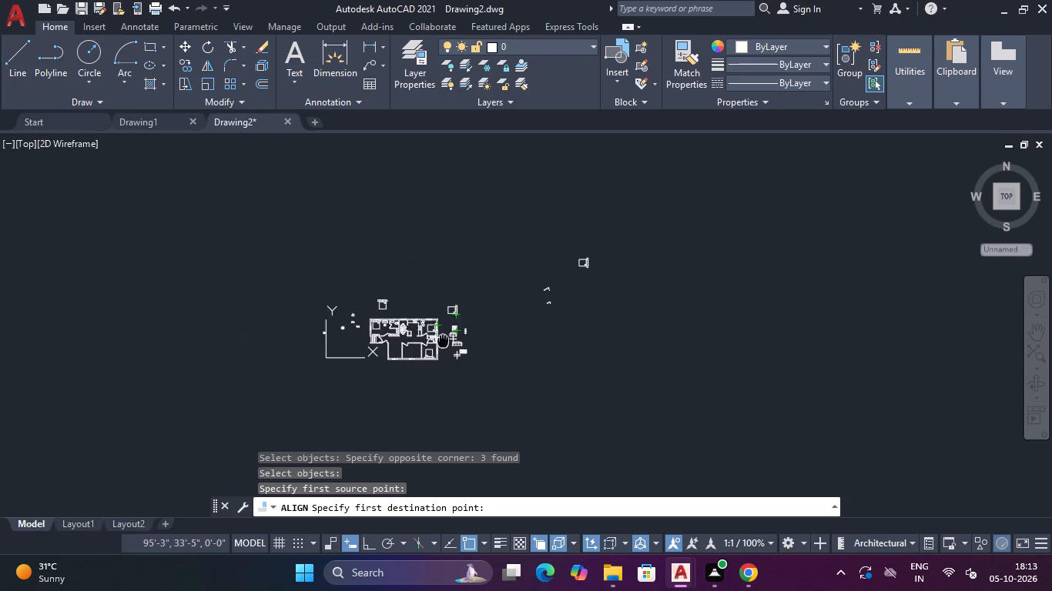
scroll(402, 334, up, 4)
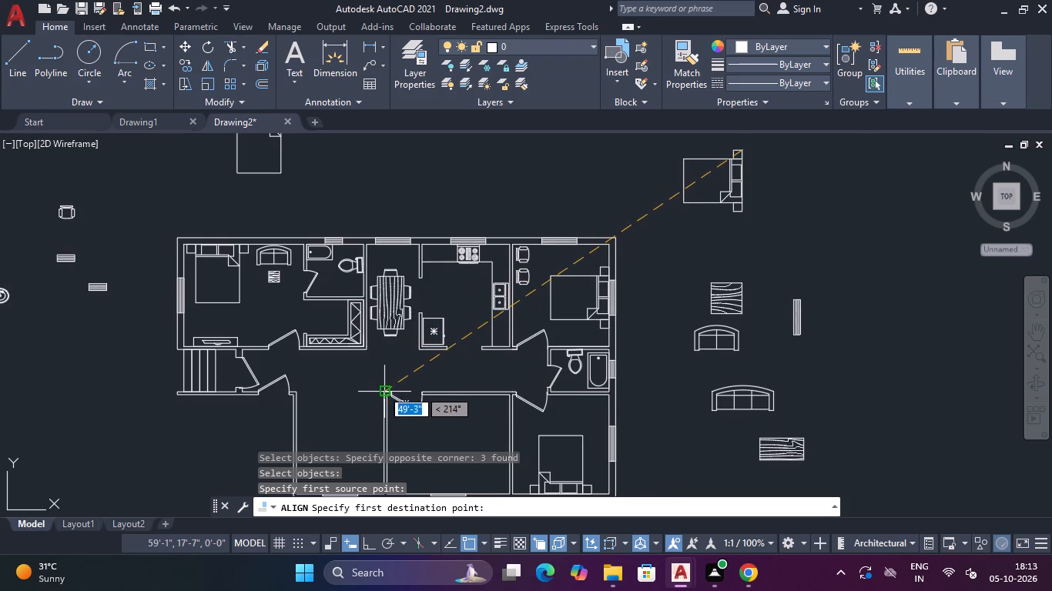
scroll(381, 389, up, 4)
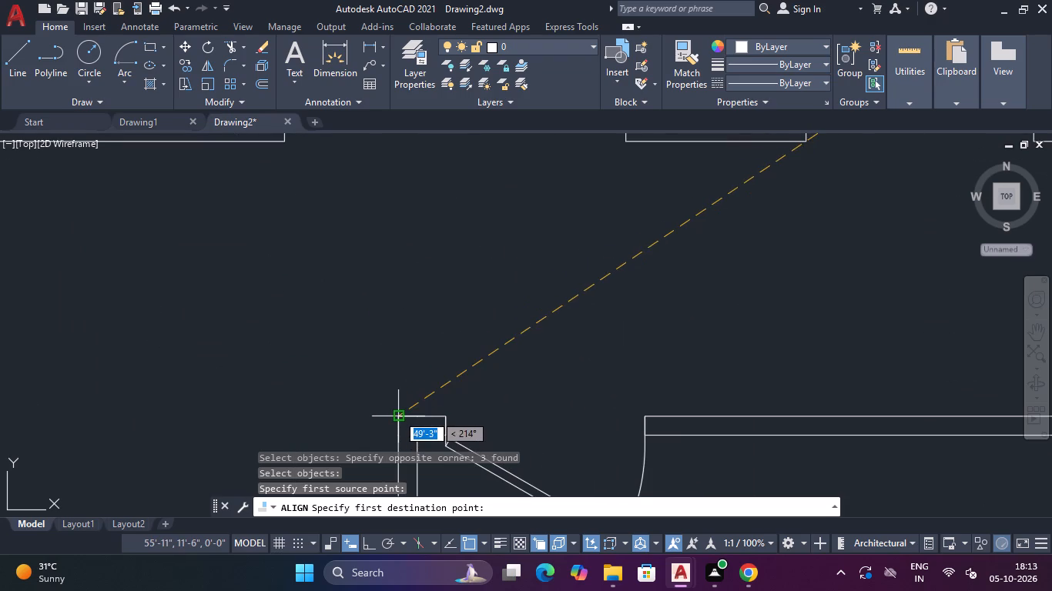
click(397, 414)
Match the bed's southeast nightstand corner to a point farther south on the partition's west face as the second alignment pair.
scroll(407, 398, down, 4)
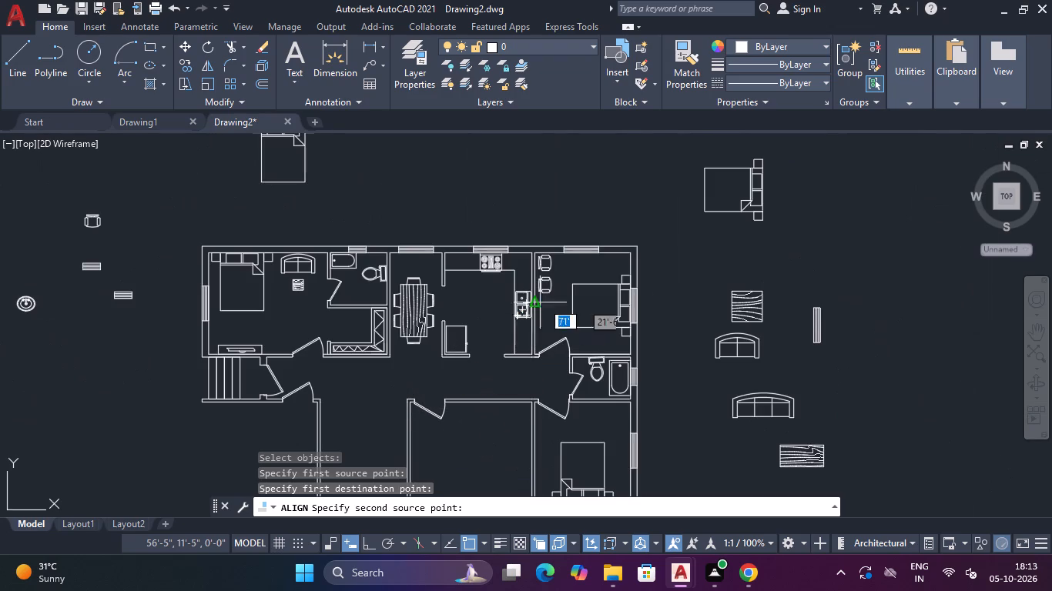
middle_drag(588, 189, 427, 199)
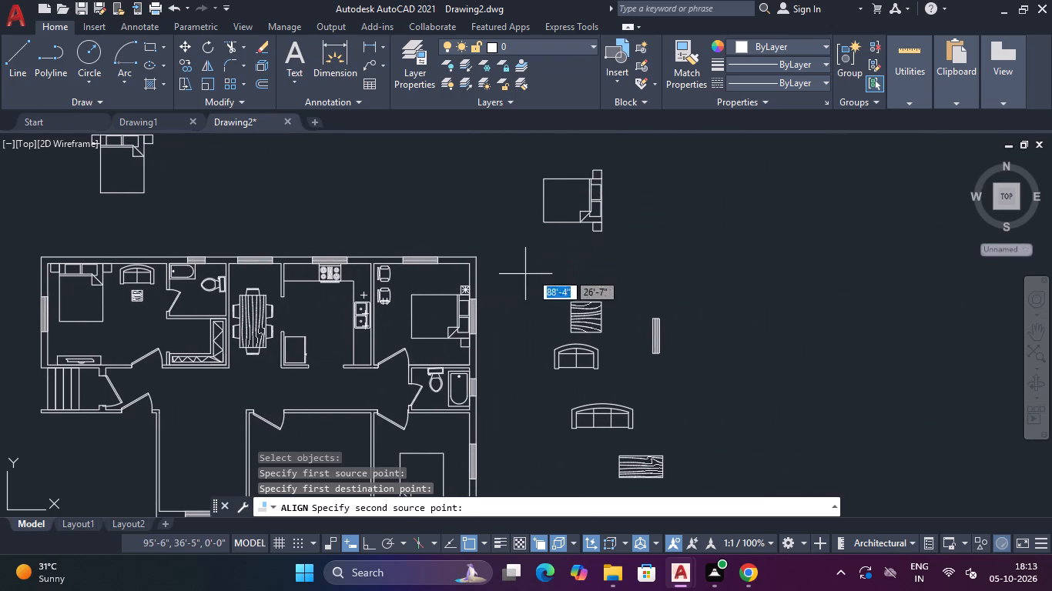
click(601, 234)
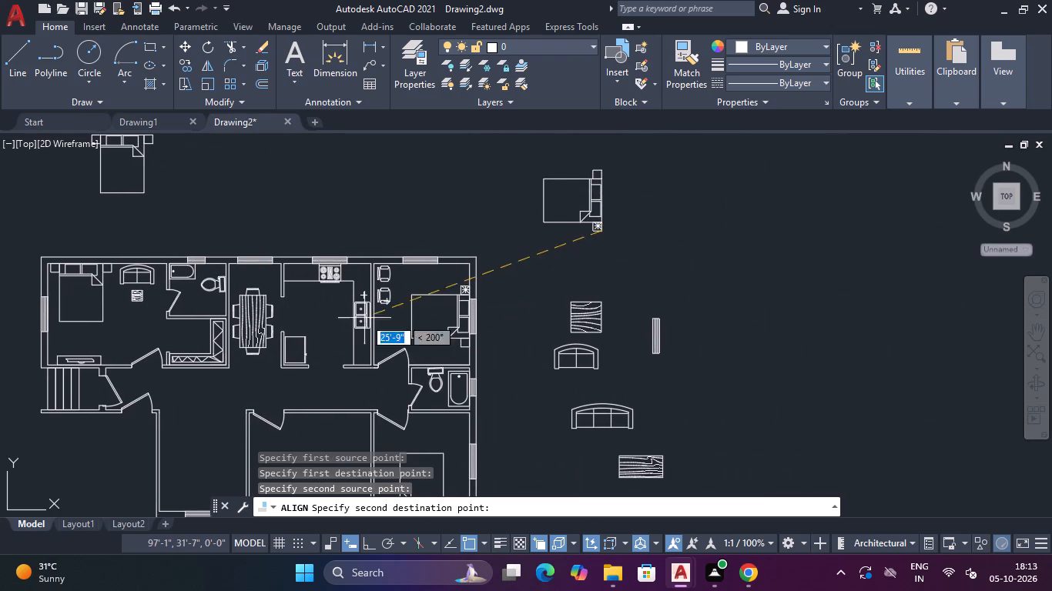
middle_drag(229, 402, 374, 278)
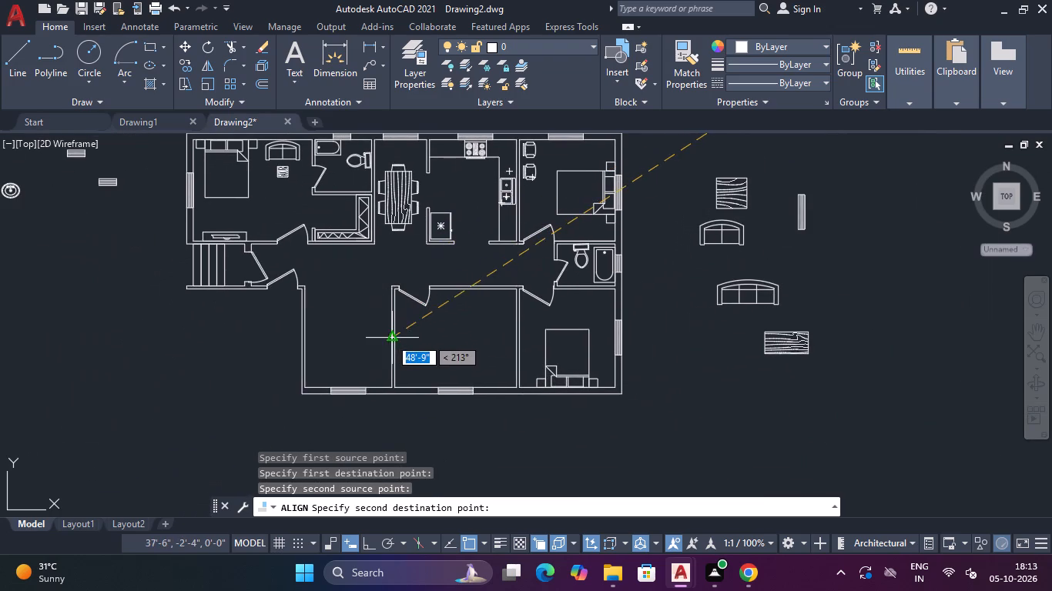
click(390, 321)
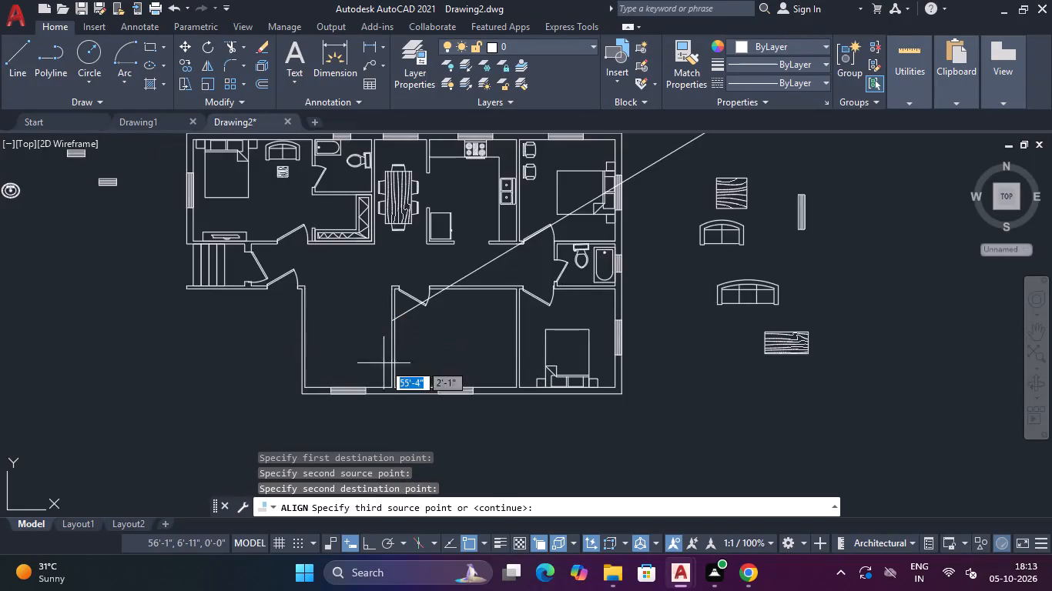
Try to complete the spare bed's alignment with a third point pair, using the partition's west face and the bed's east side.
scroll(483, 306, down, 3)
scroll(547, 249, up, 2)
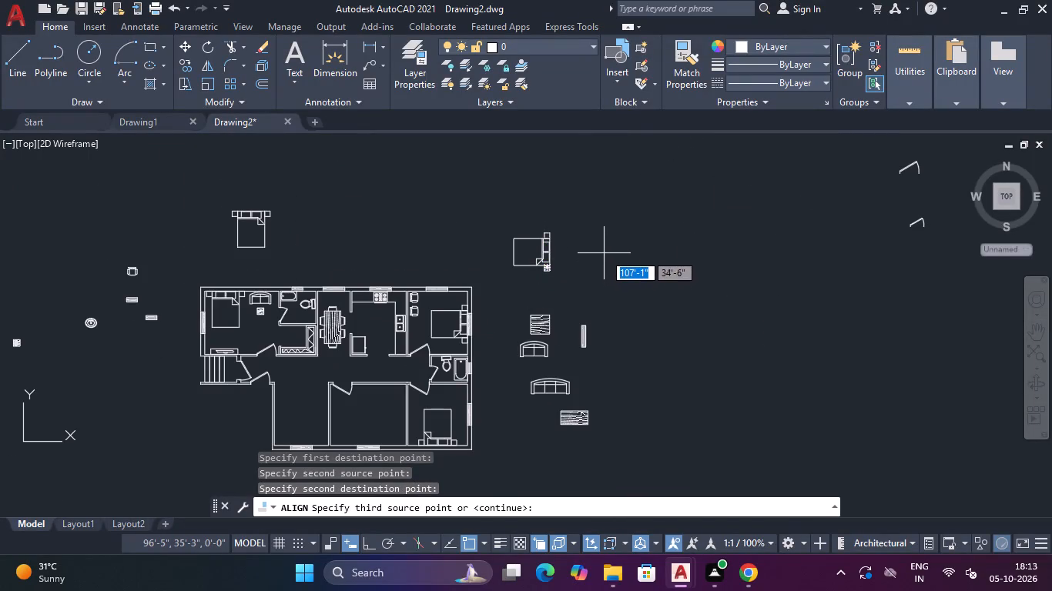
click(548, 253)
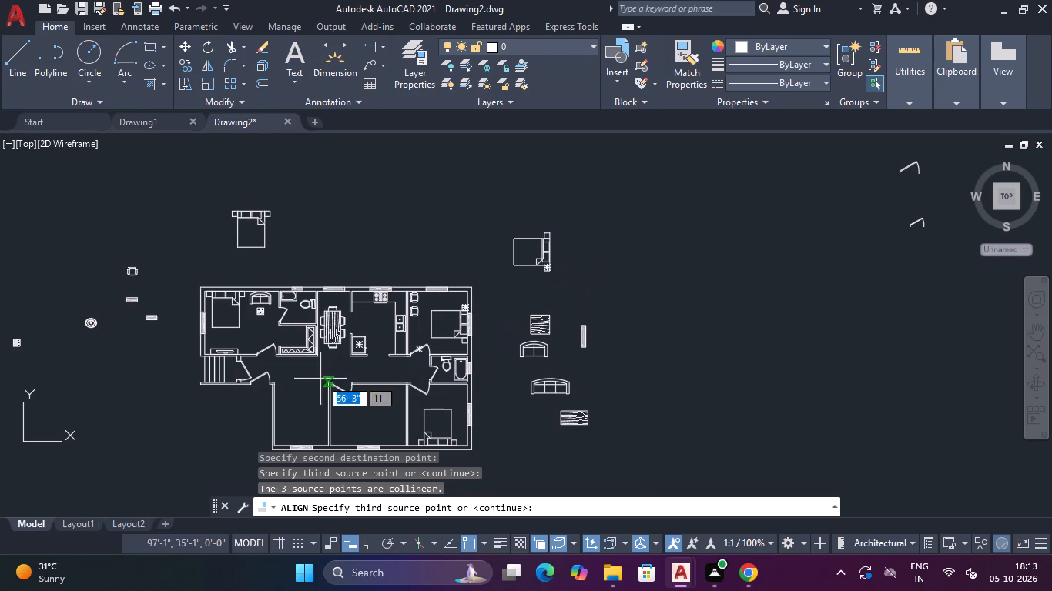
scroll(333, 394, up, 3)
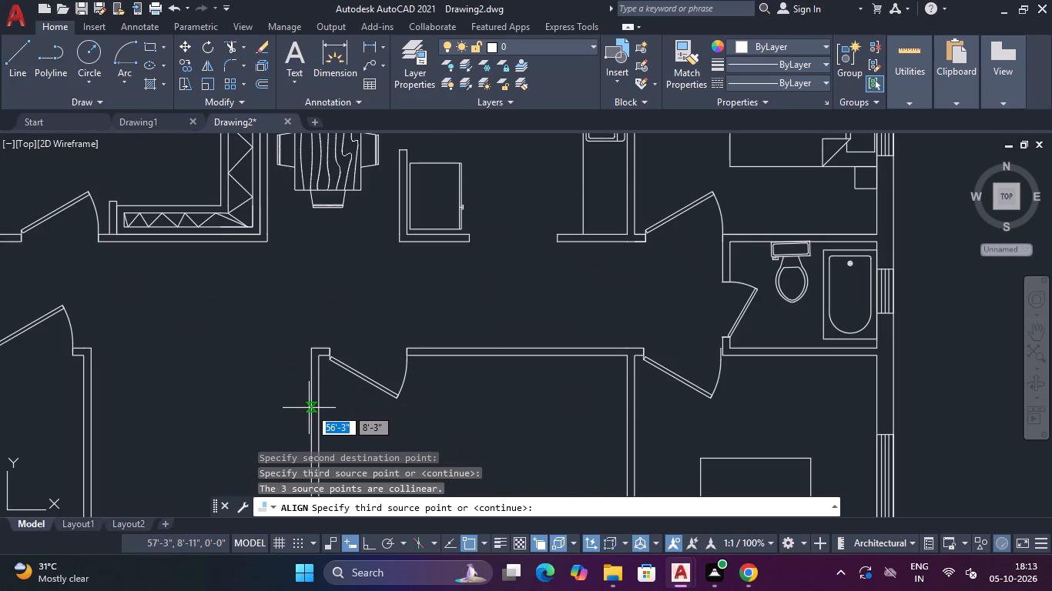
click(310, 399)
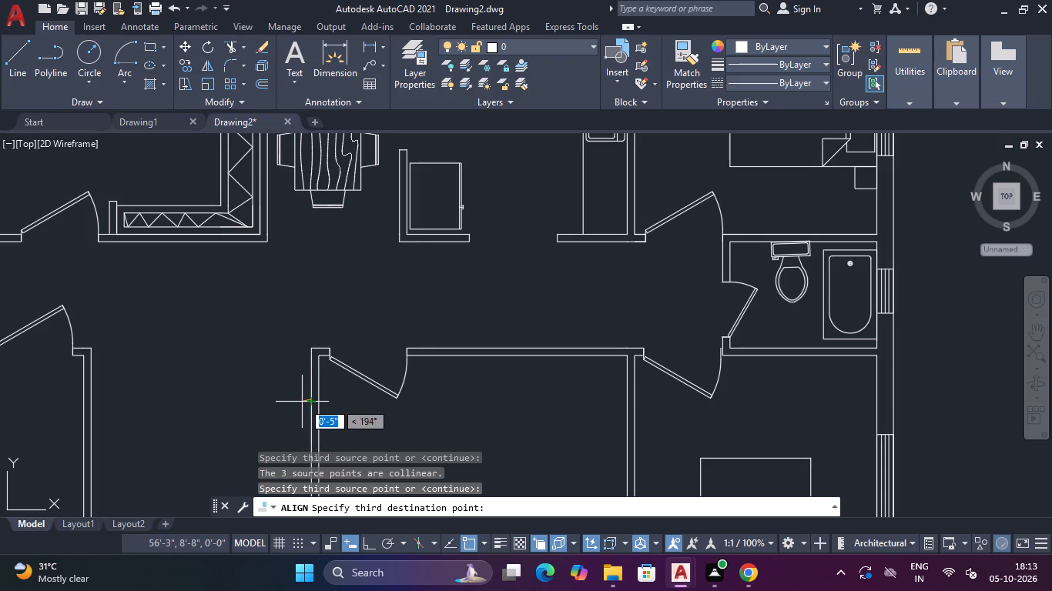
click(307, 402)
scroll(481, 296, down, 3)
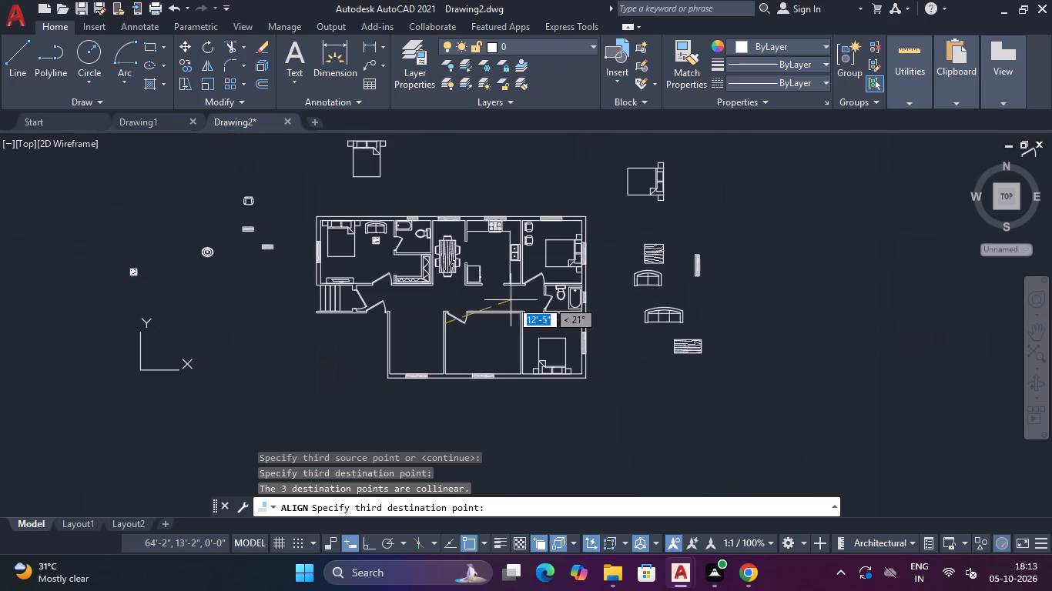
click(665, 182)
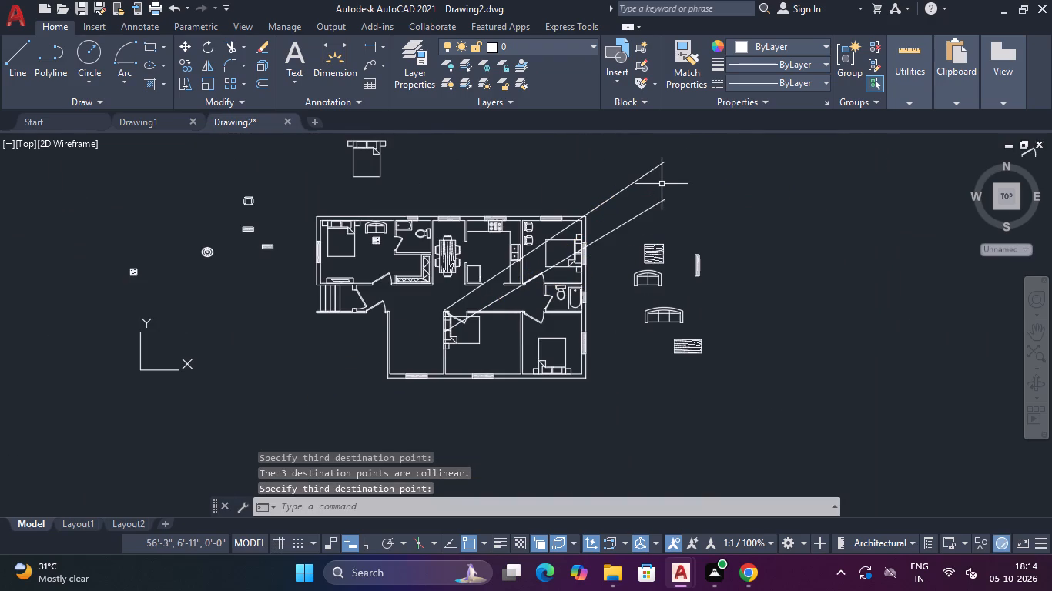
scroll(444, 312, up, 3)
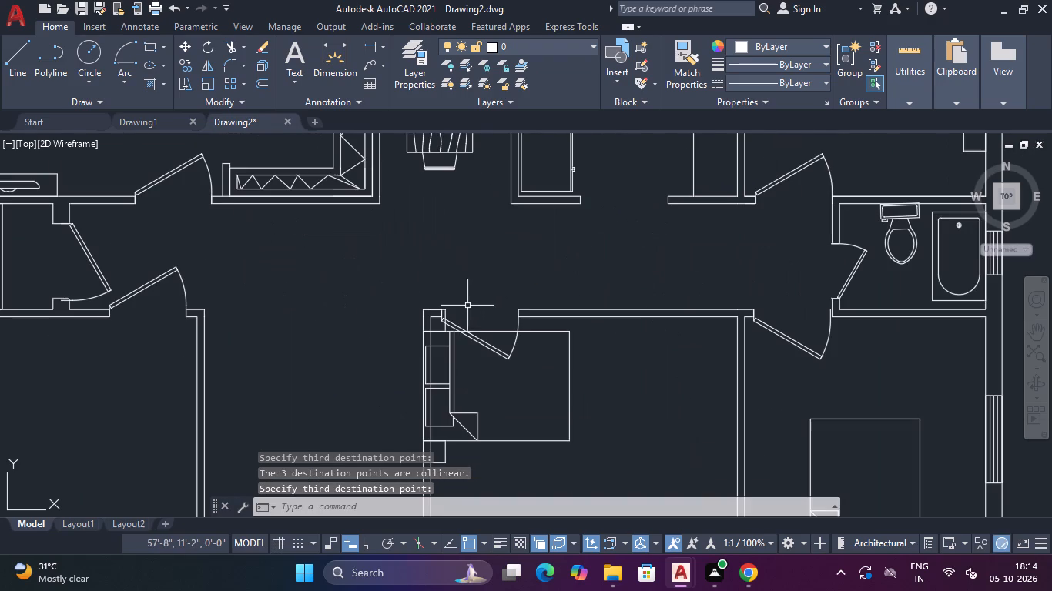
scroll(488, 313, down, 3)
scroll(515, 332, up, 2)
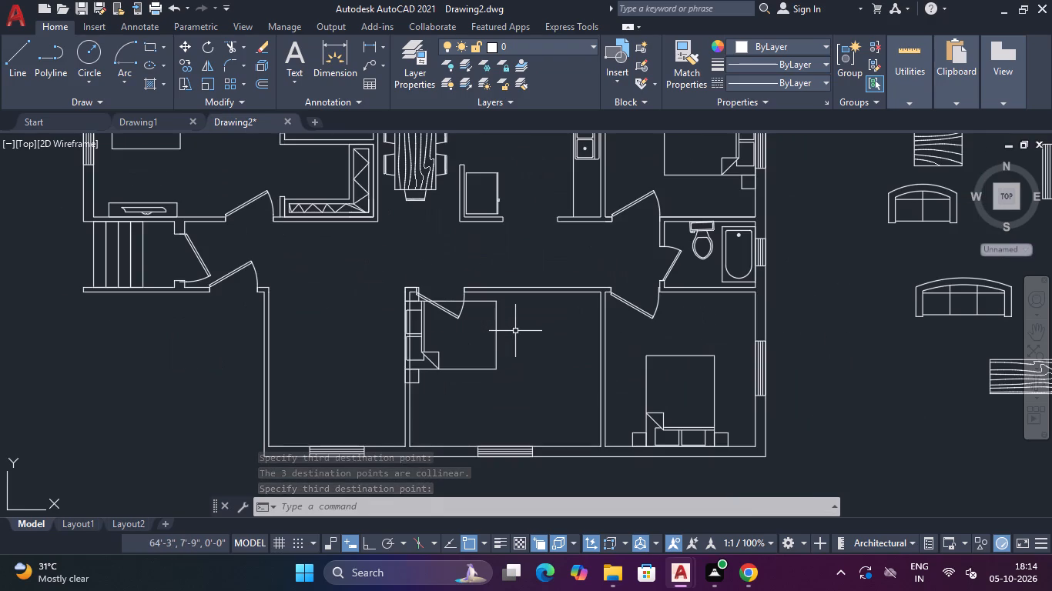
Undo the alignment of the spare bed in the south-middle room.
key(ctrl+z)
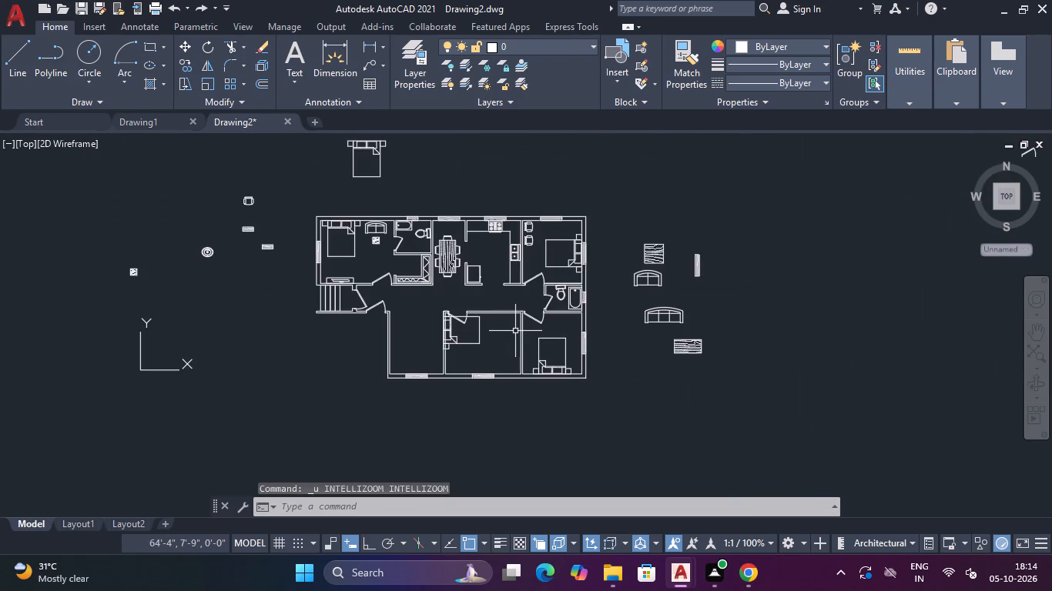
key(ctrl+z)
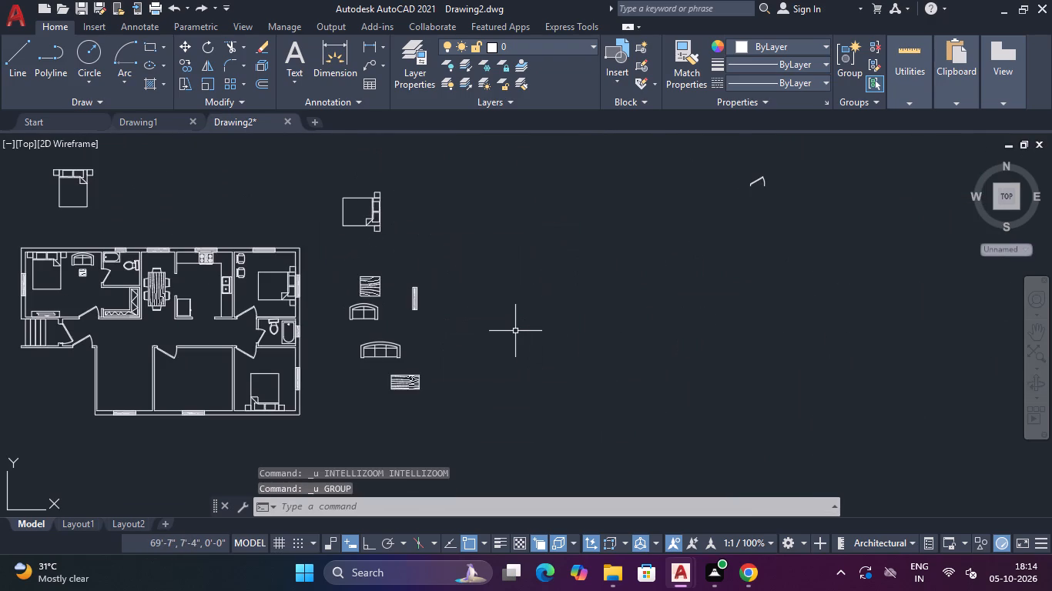
Look over the floor plan's unfurnished southern rooms and the spare furniture lying around the plan.
scroll(515, 331, down, 4)
middle_drag(506, 347, 616, 320)
scroll(526, 322, up, 4)
scroll(593, 312, down, 3)
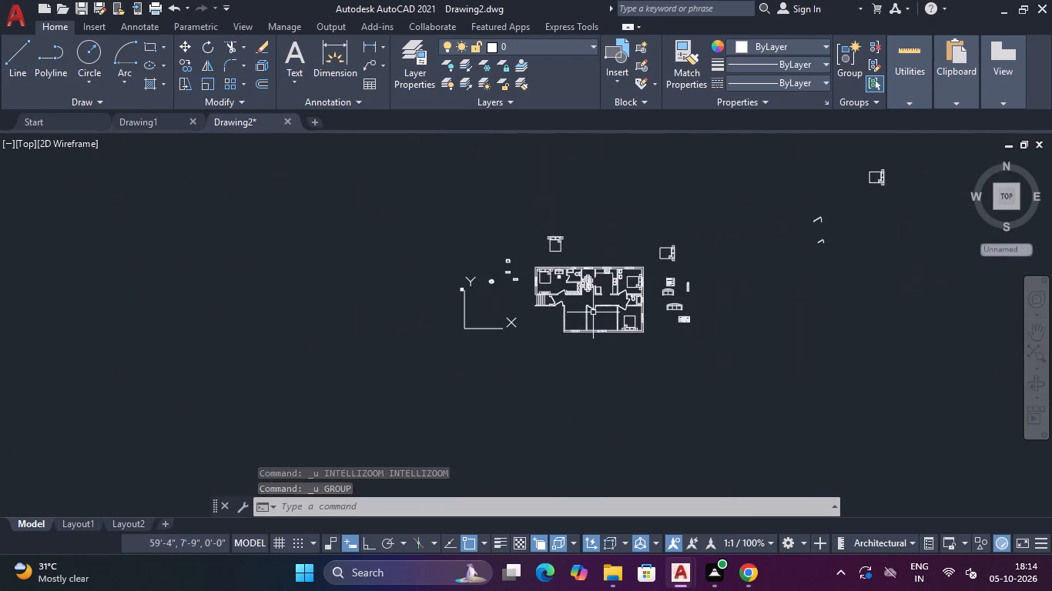
middle_drag(596, 313, 559, 315)
scroll(576, 286, up, 3)
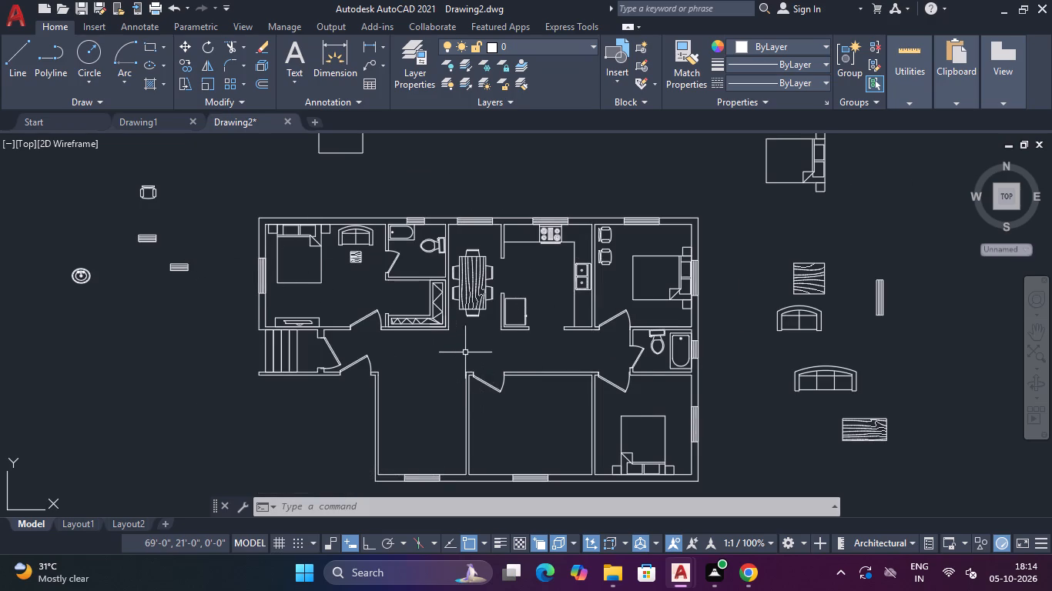
middle_drag(471, 348, 313, 252)
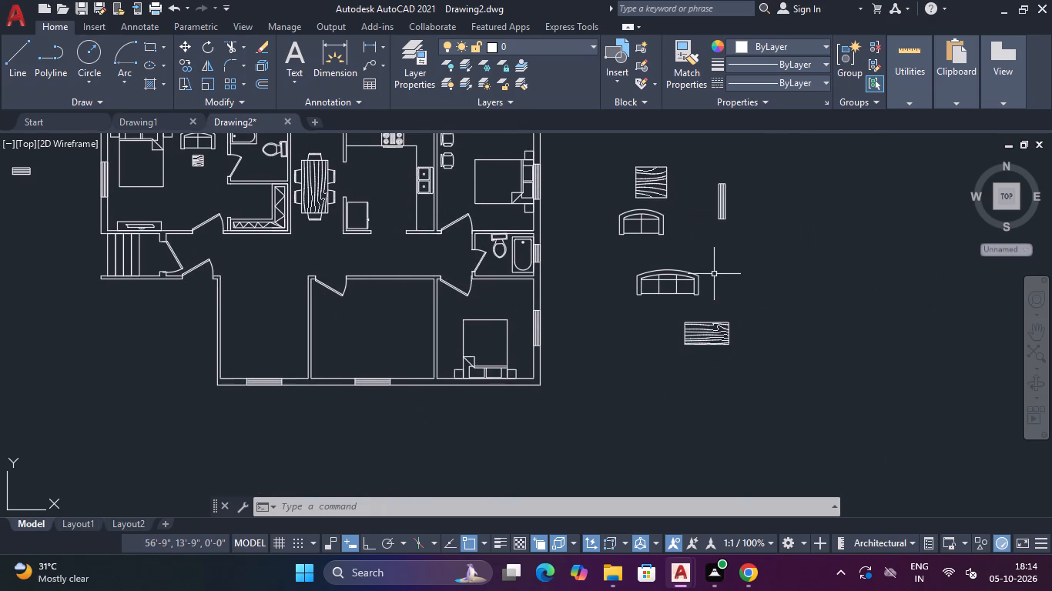
middle_drag(400, 262, 462, 281)
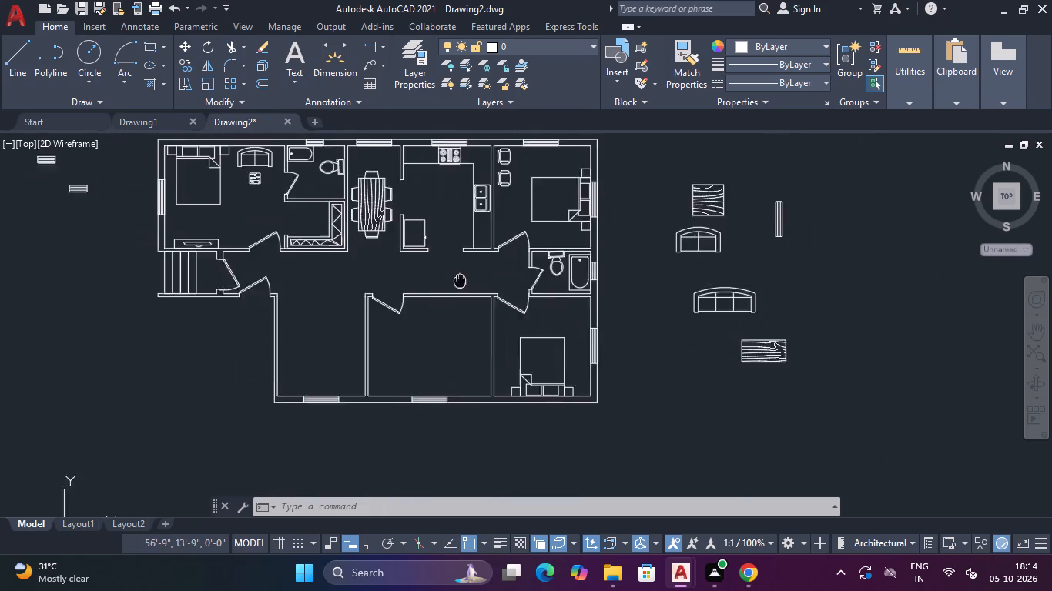
middle_drag(462, 281, 589, 405)
scroll(423, 345, up, 2)
scroll(440, 346, down, 2)
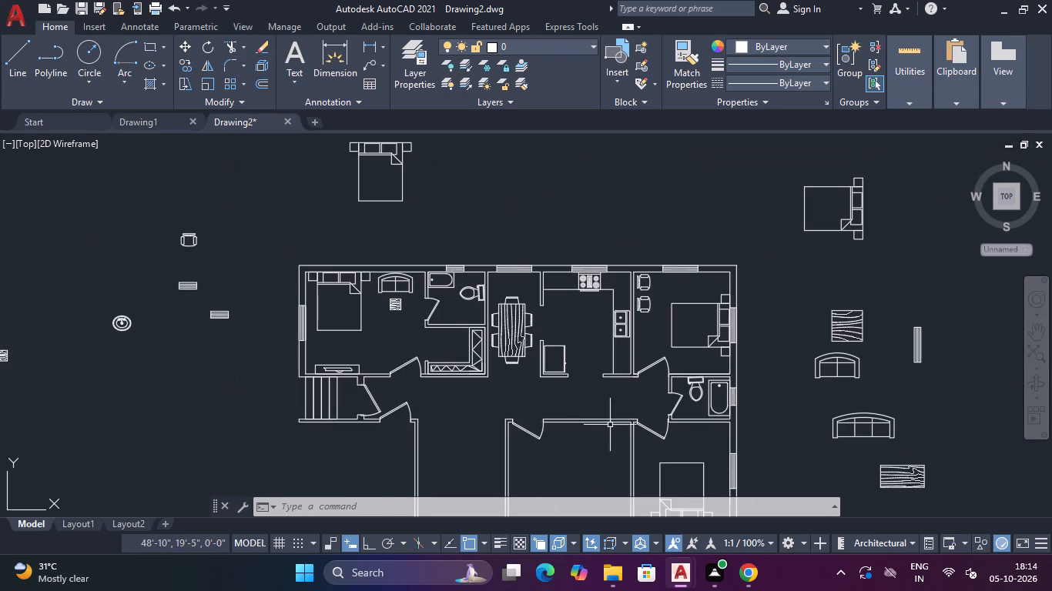
middle_drag(611, 400, 503, 268)
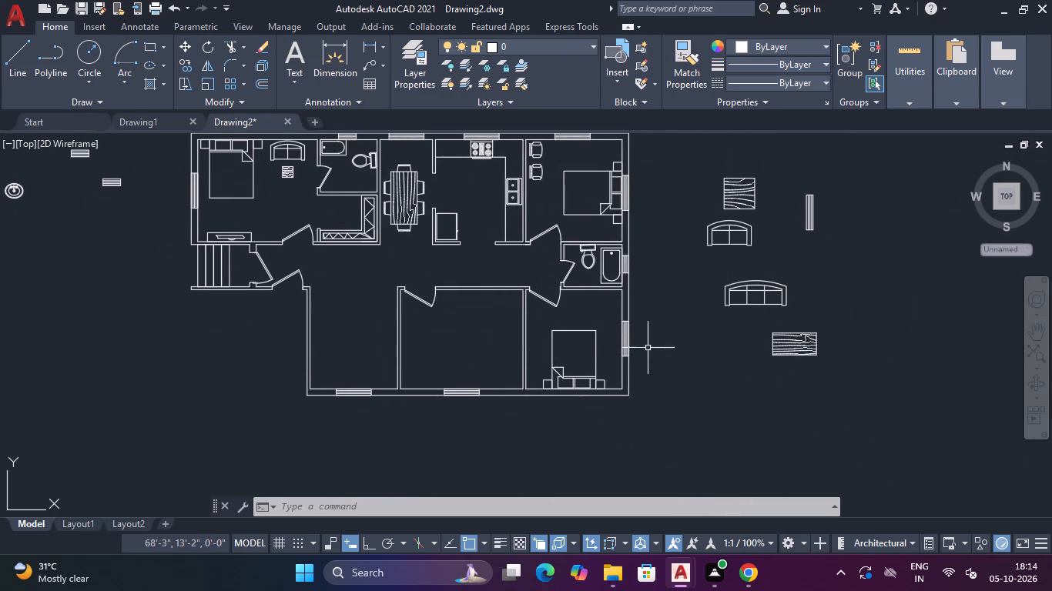
Rotate the three-seat sofa east of the plan 270° so its curved back faces east.
click(810, 275)
click(736, 312)
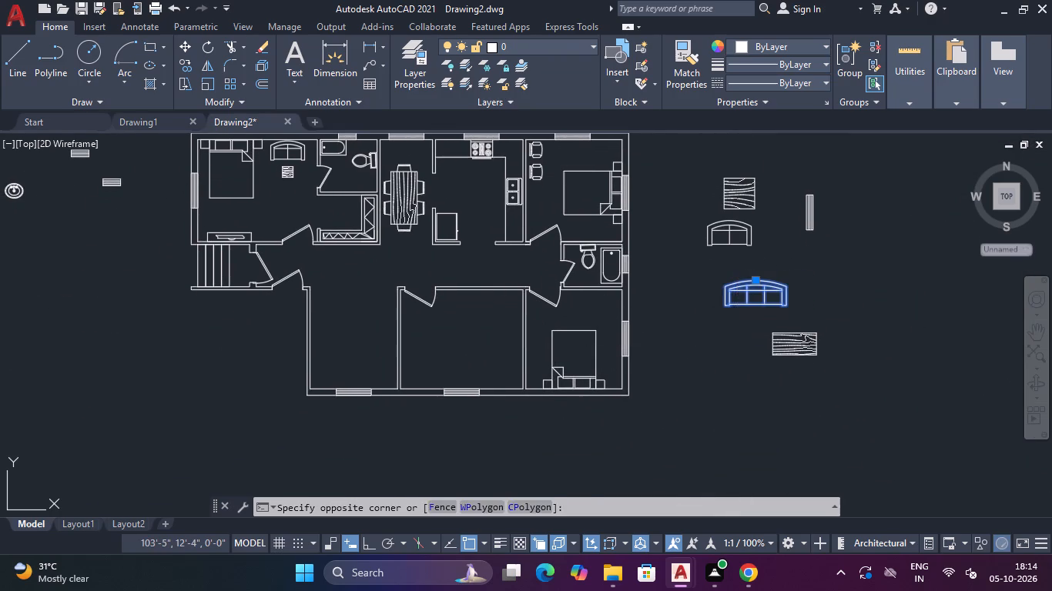
text(ro)
key(space)
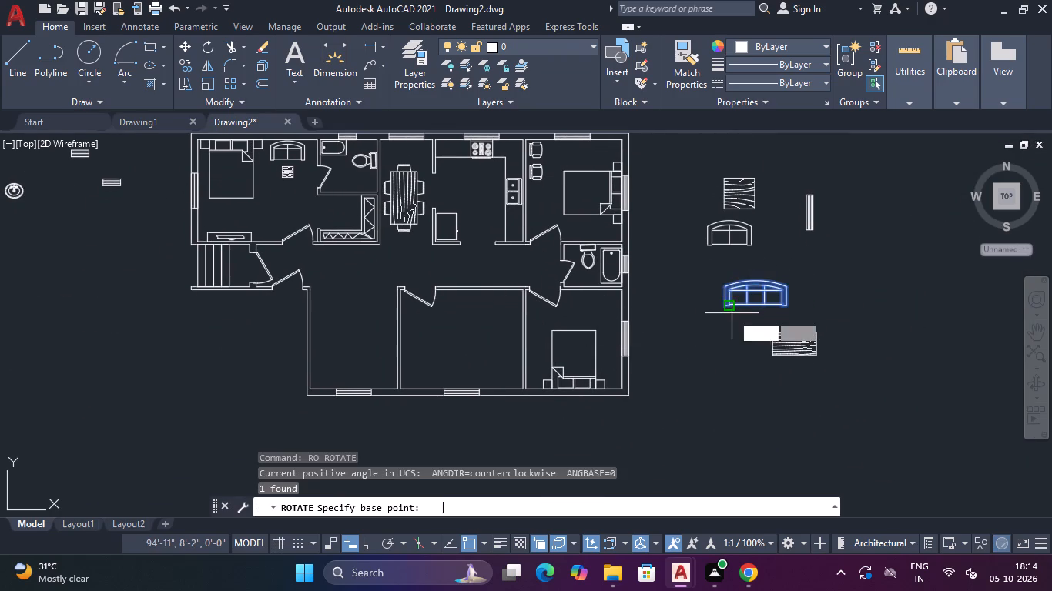
click(769, 289)
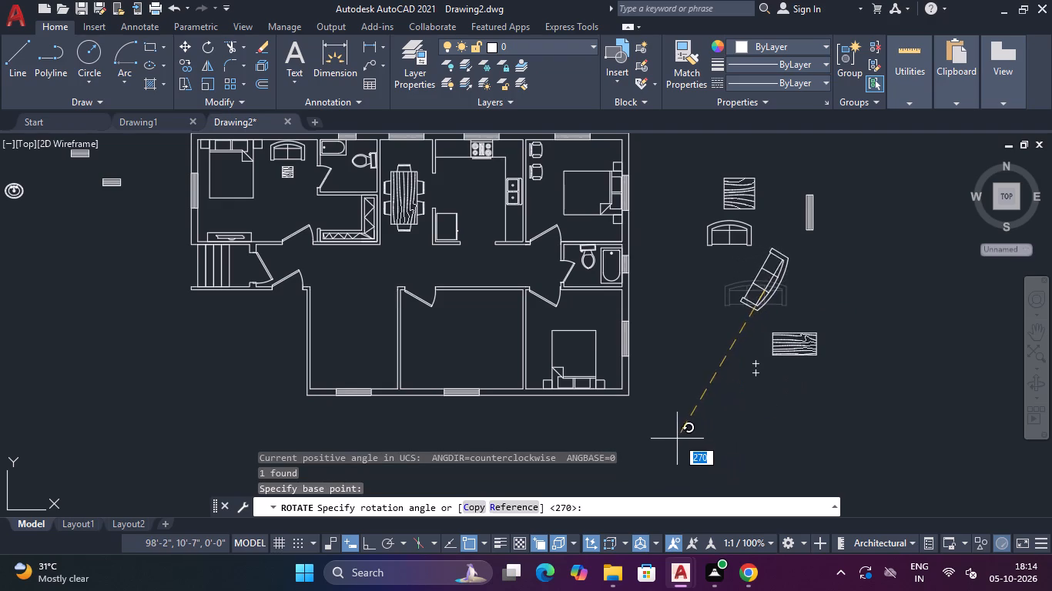
key(F8)
click(719, 456)
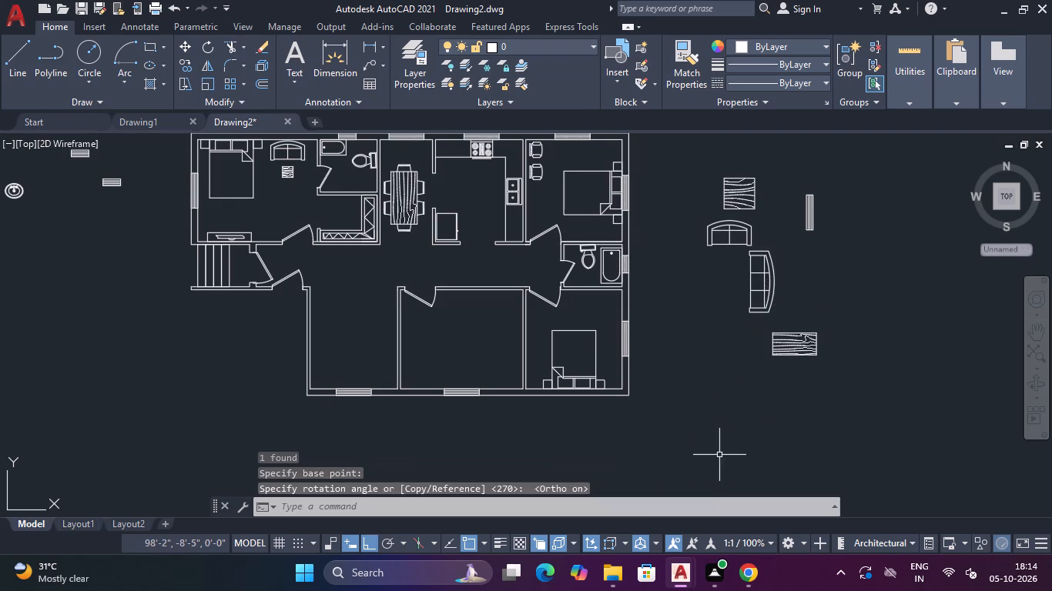
Copy the rotated three-seat sofa into the south-middle room, with its back against the east wall.
click(799, 269)
click(728, 301)
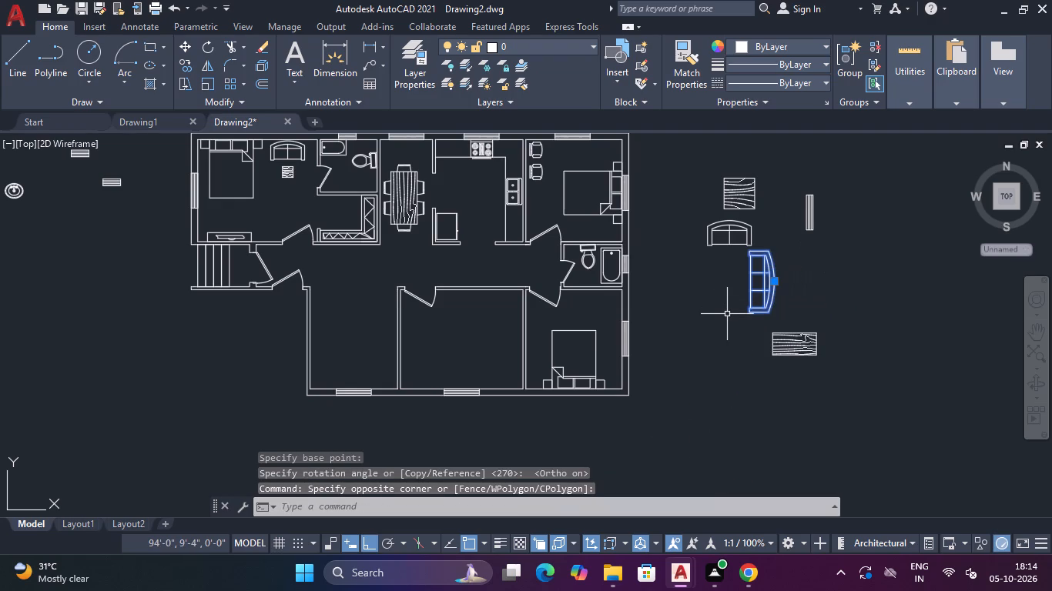
text(co)
key(space)
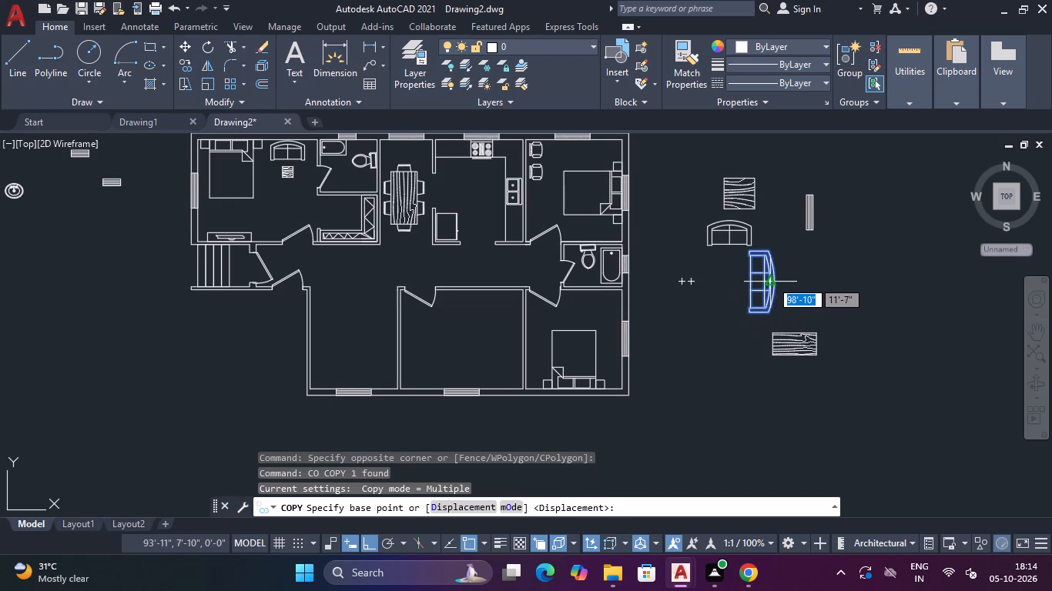
click(771, 280)
key(F9)
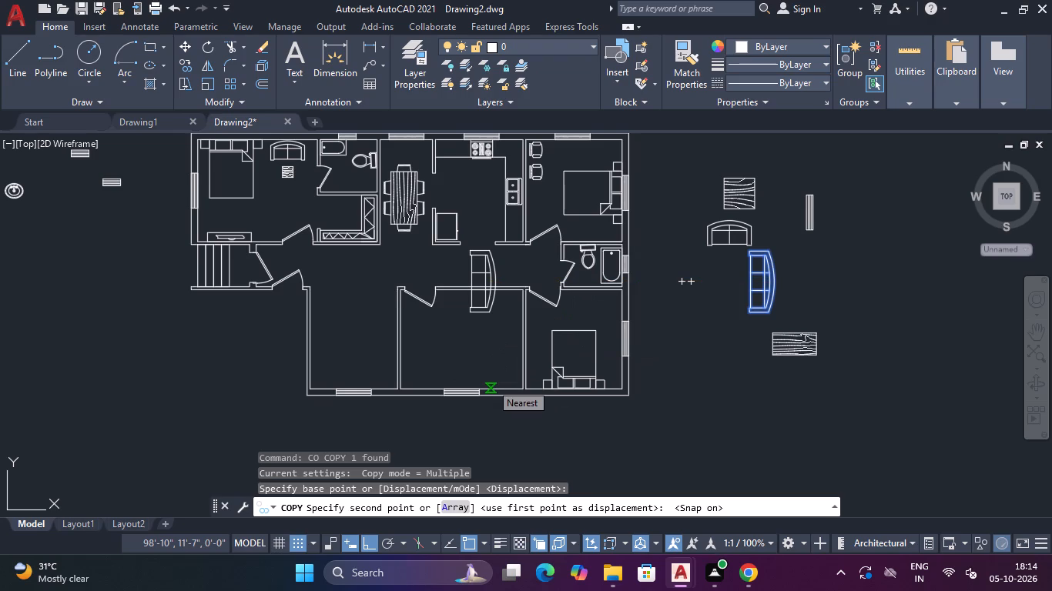
key(F8)
key(F9)
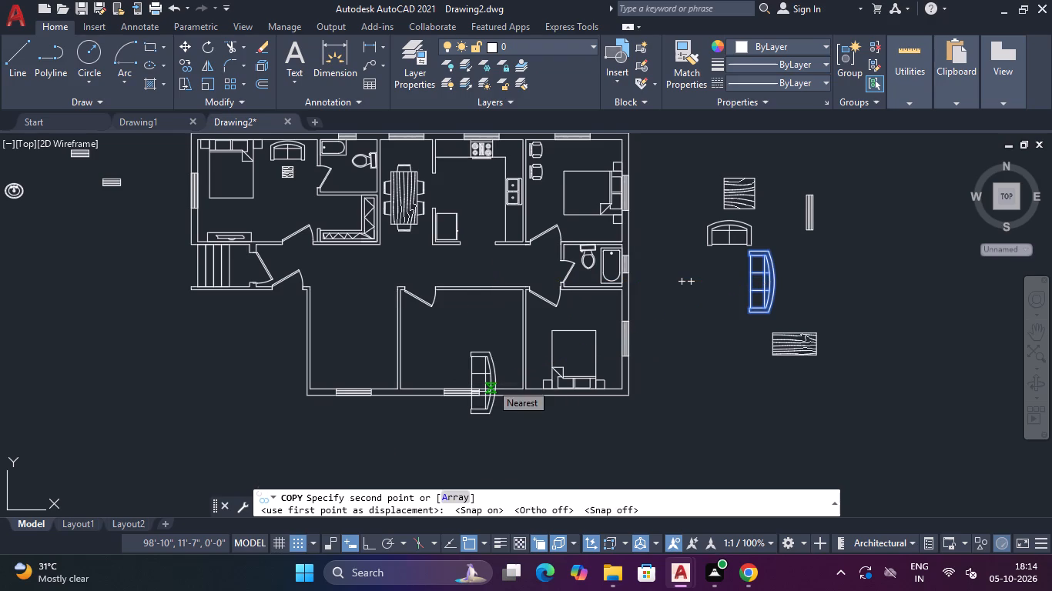
scroll(512, 337, up, 2)
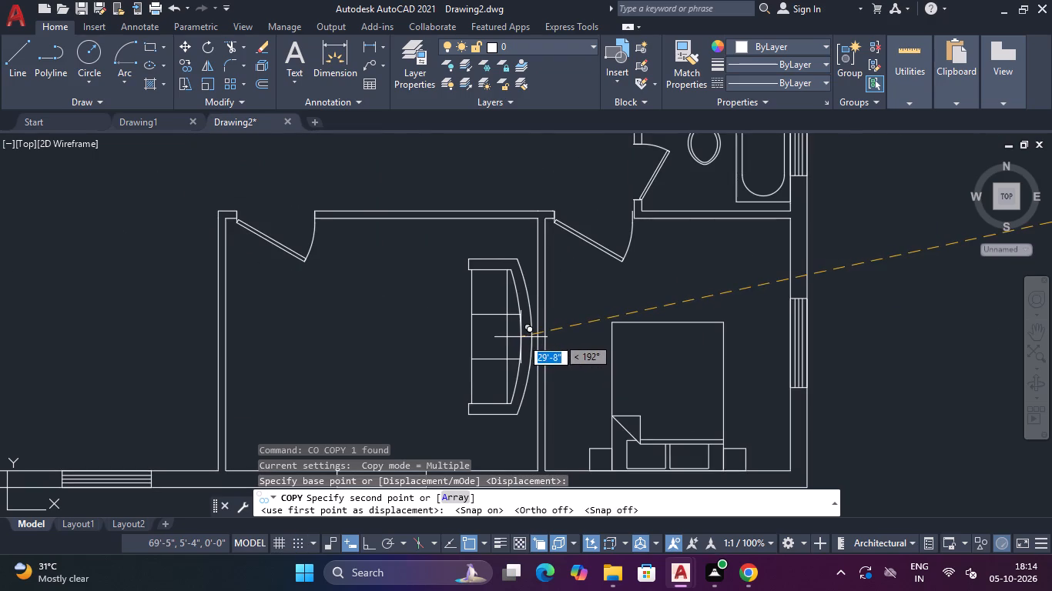
click(522, 339)
Place another copy of the three-seat sofa in the open space south of the plan.
middle_drag(446, 363, 561, 292)
scroll(585, 259, down, 2)
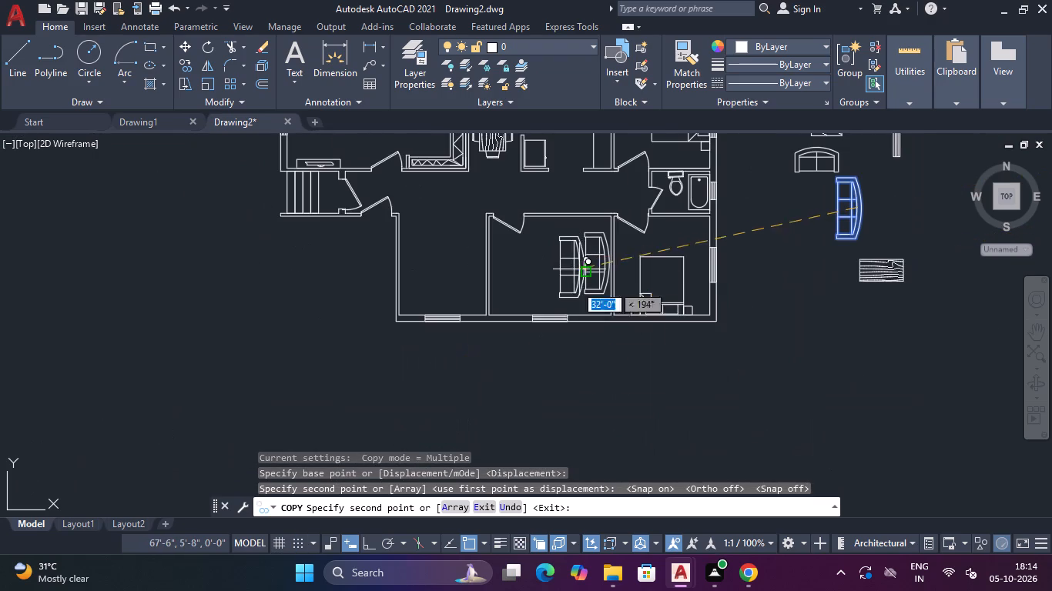
click(601, 396)
key(Escape)
Rotate the sofa copy south of the plan 270° so its curved back faces south.
click(628, 362)
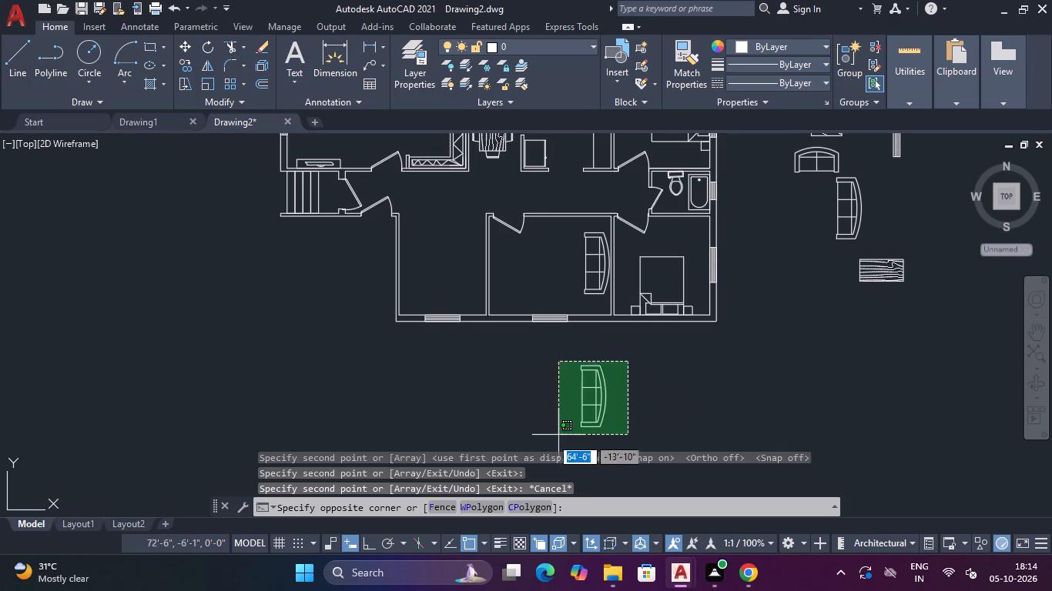
click(528, 442)
text(ro)
key(space)
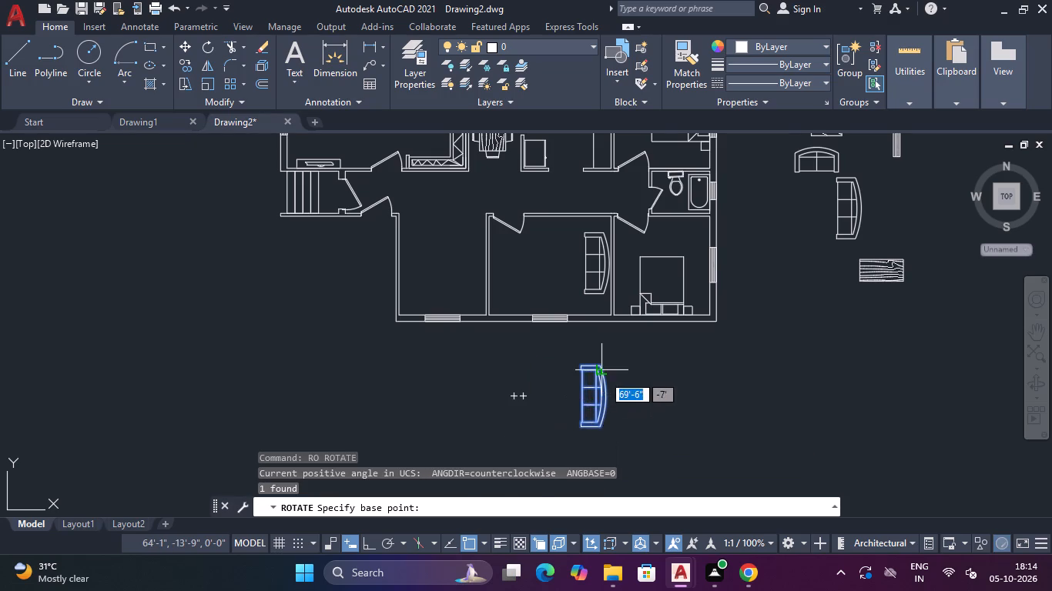
click(598, 373)
key(F8)
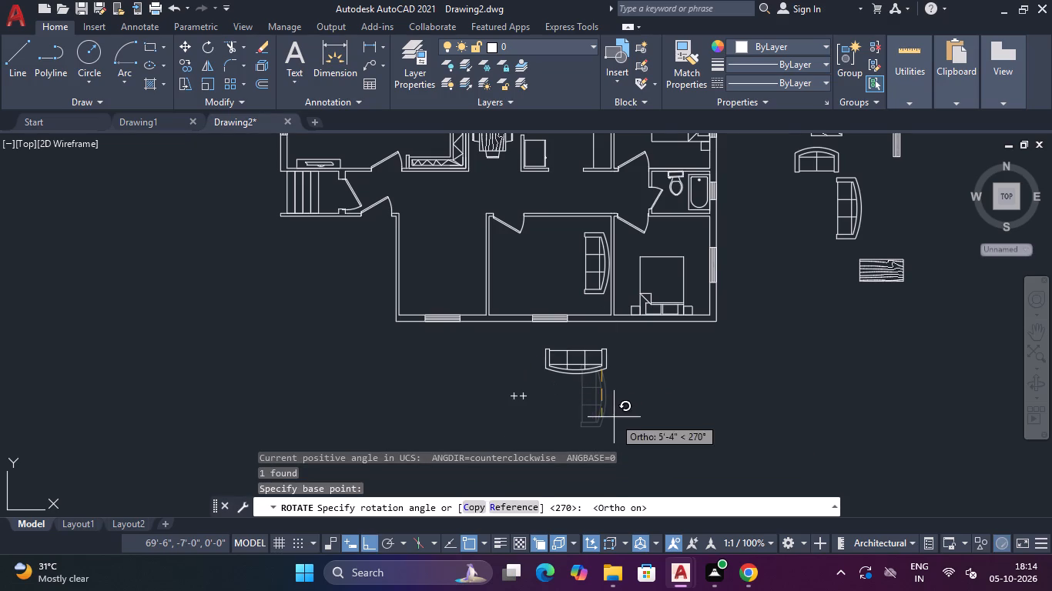
click(614, 417)
key(Escape)
key(Escape)
Copy the south-facing-back sofa into the south-middle room, against the south wall in front of the window.
drag(633, 356, 625, 355)
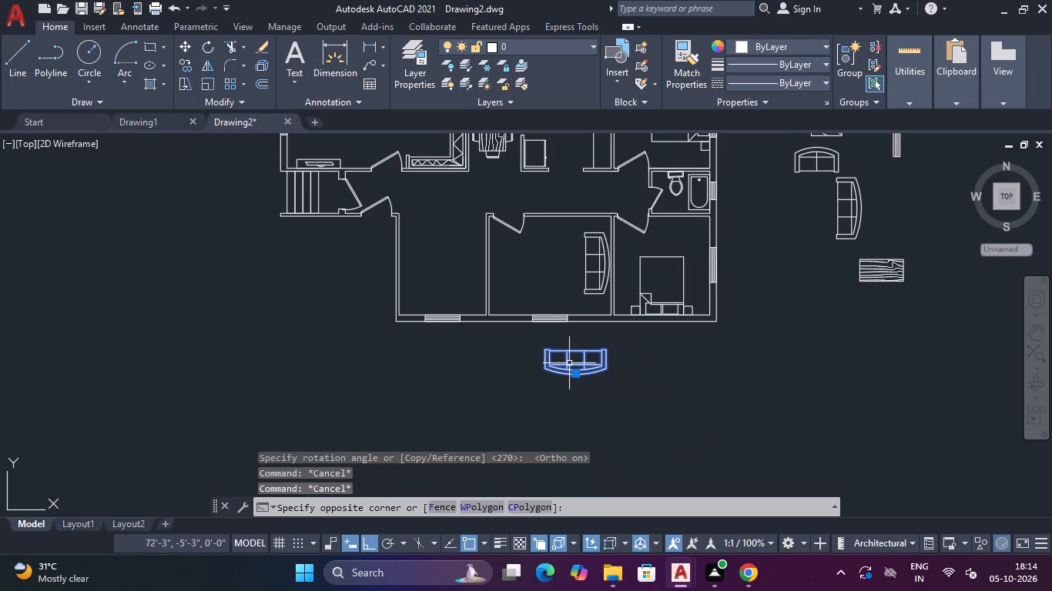
click(569, 363)
key(r)
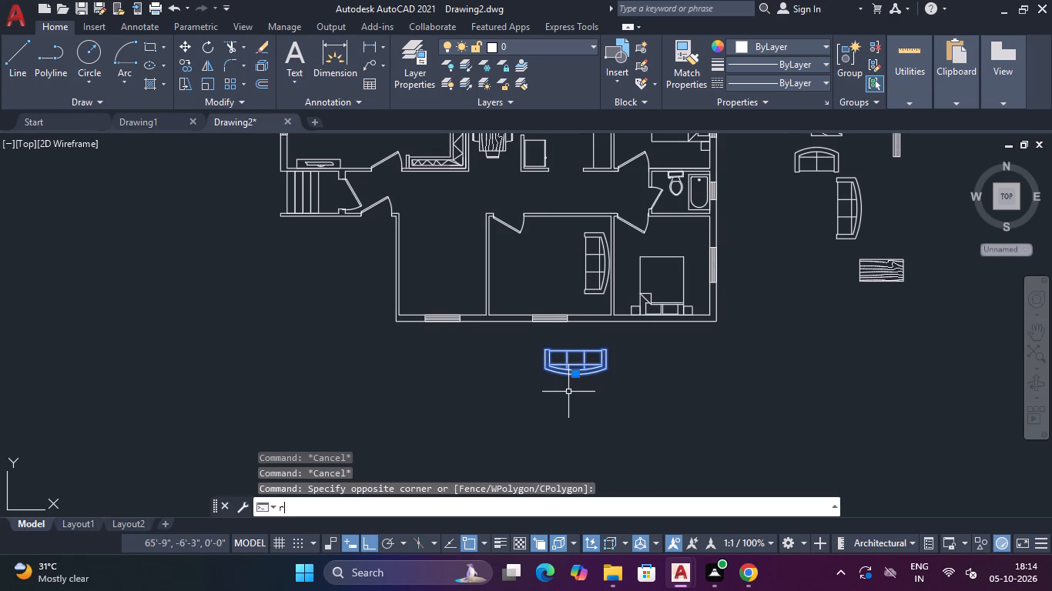
key(BackSpace)
text(co)
key(space)
click(583, 375)
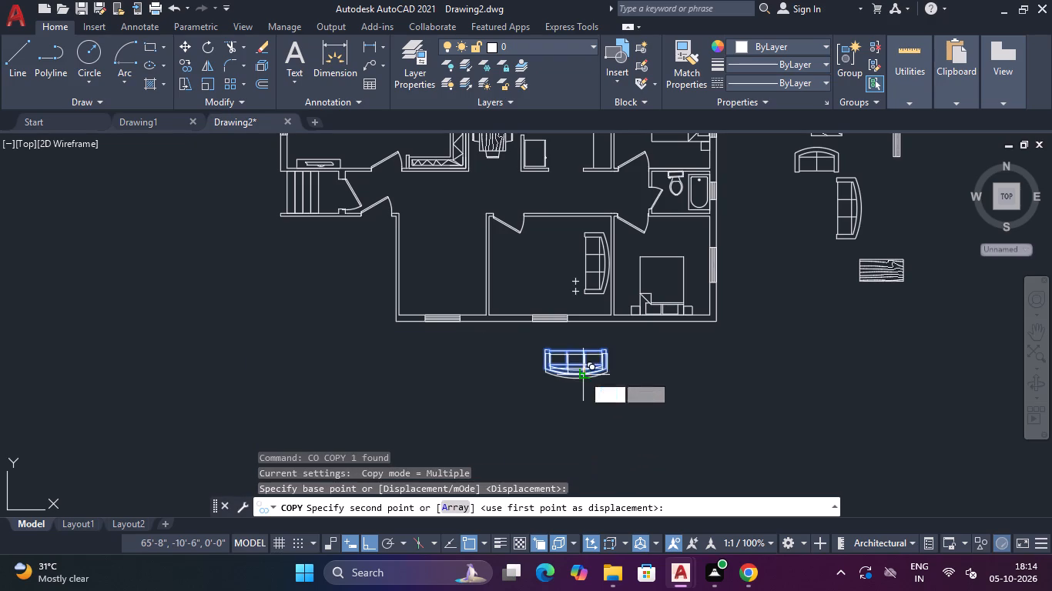
scroll(554, 309, up, 3)
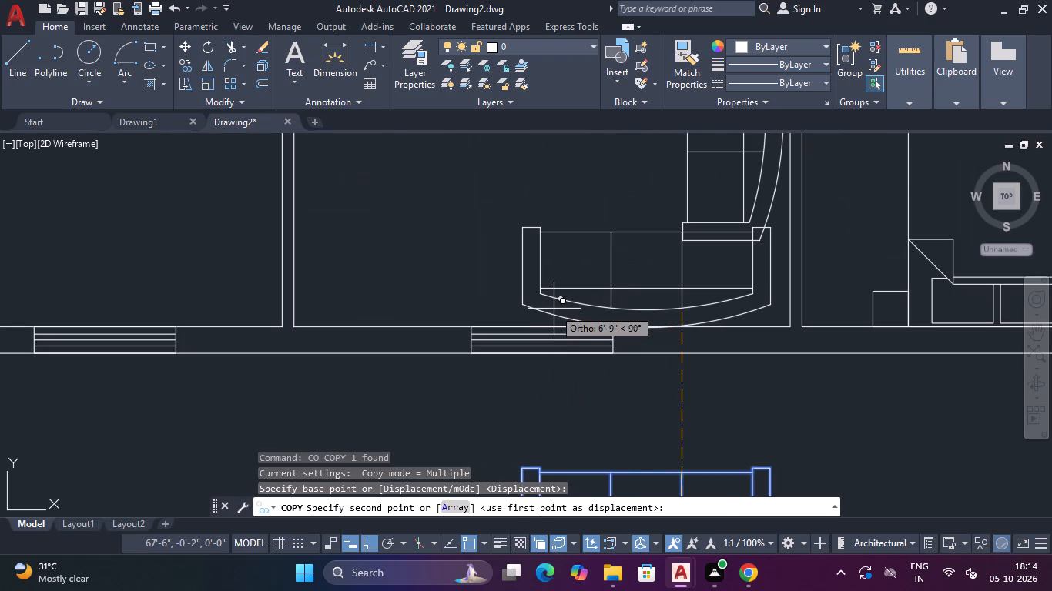
key(F8)
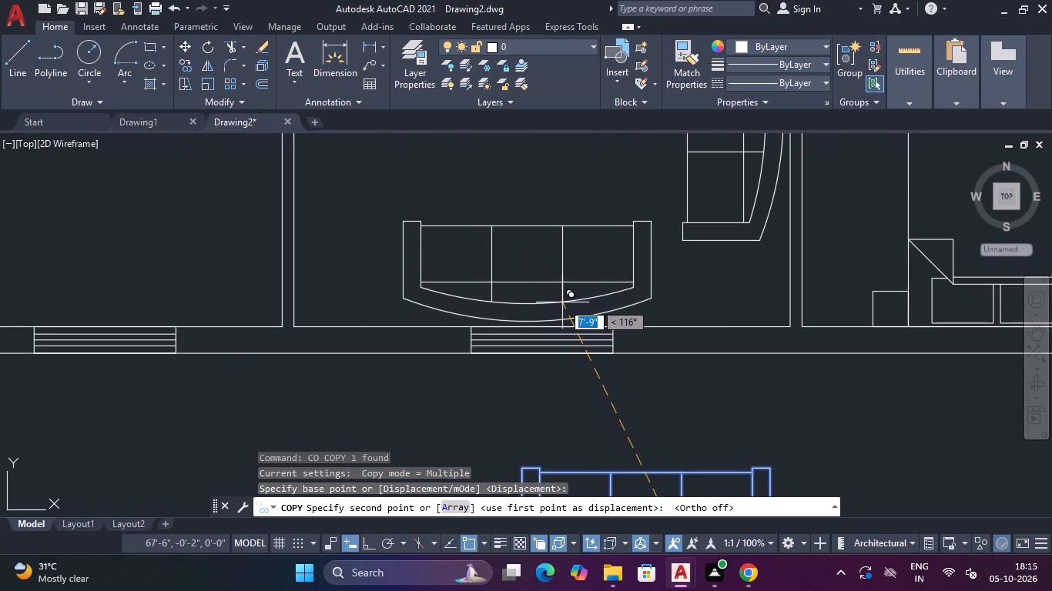
click(562, 302)
middle_drag(563, 302, 563, 414)
scroll(585, 383, down, 3)
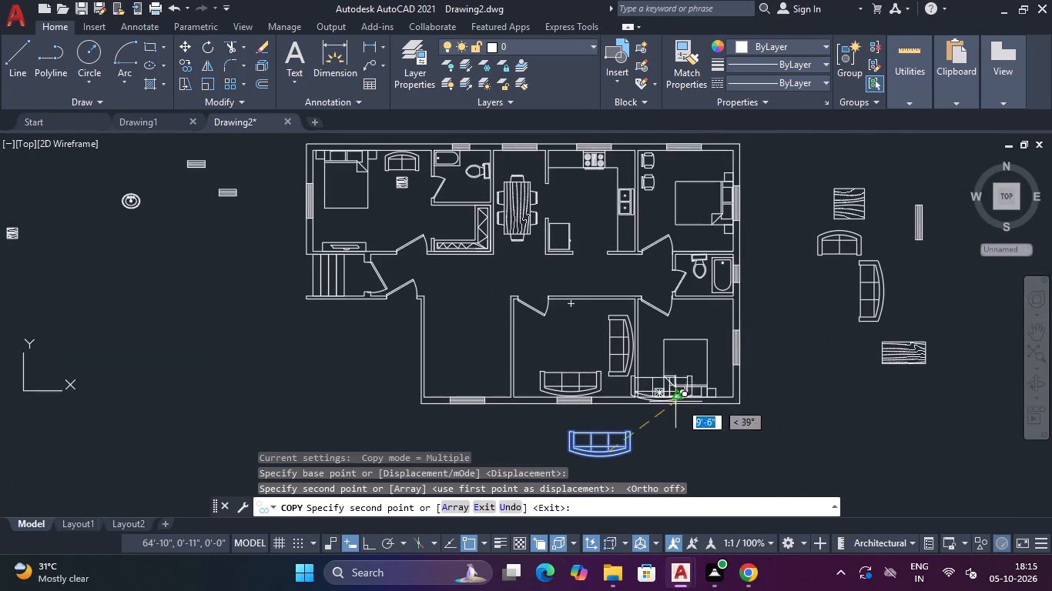
Copy the rectangular wood-grain table from east of the plan into the south-middle room, in front of the two sofas.
key(Escape)
middle_drag(713, 432, 642, 383)
drag(890, 269, 875, 270)
click(833, 320)
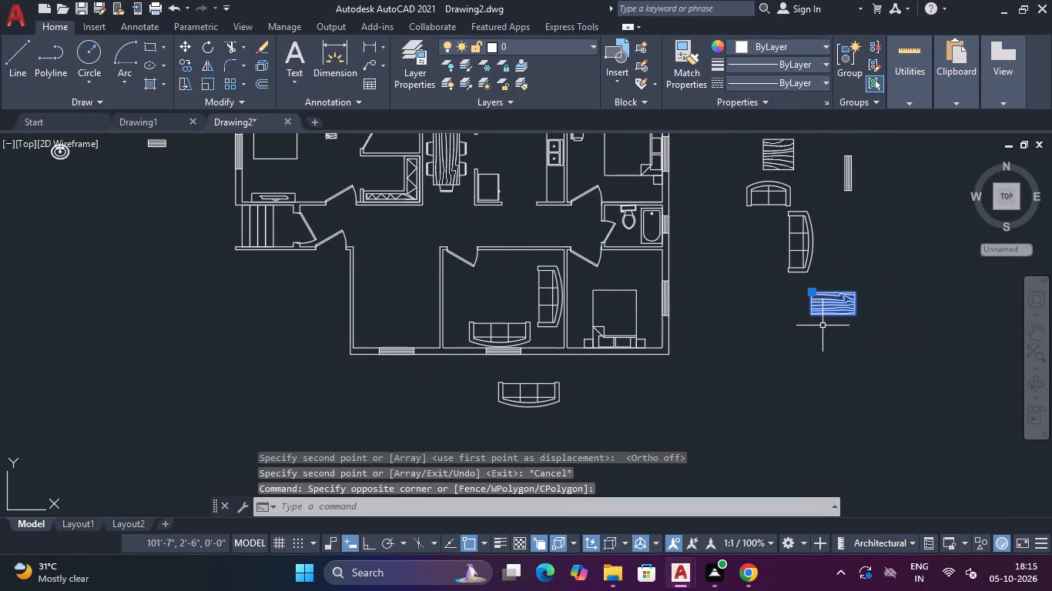
key(c)
text(o)
key(space)
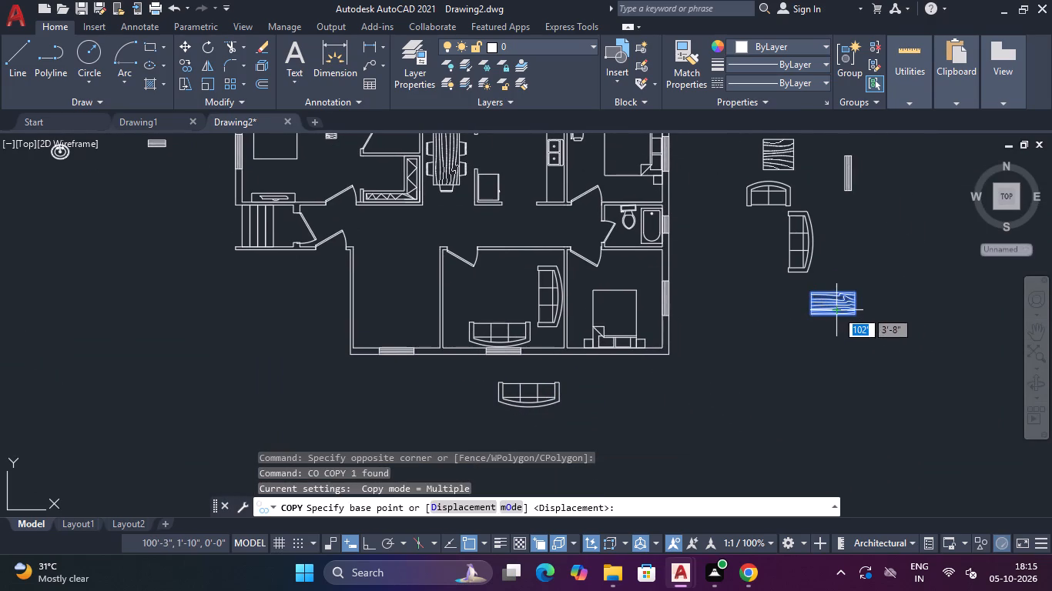
click(834, 300)
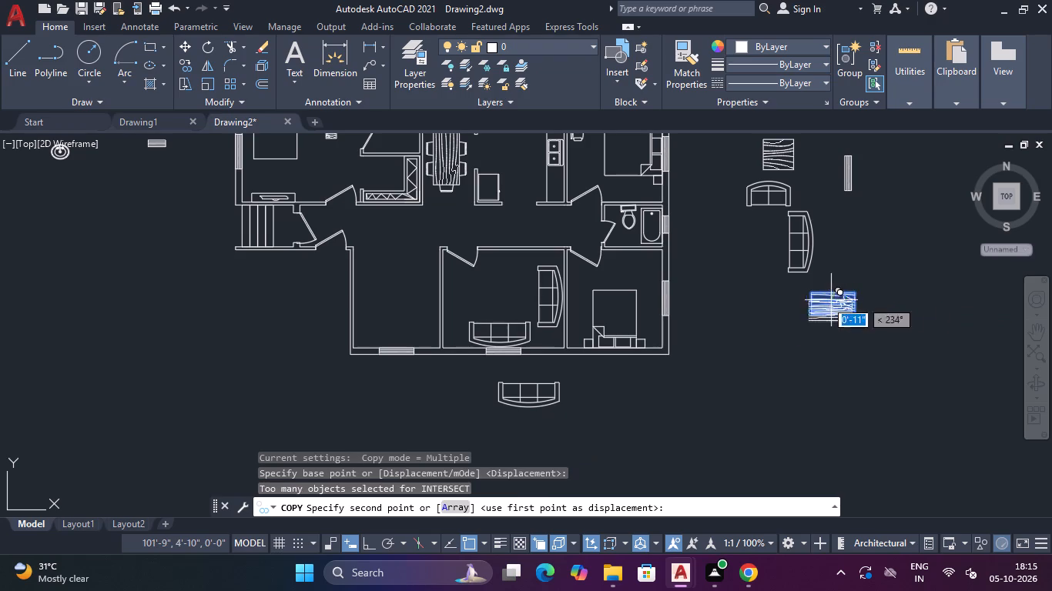
click(504, 283)
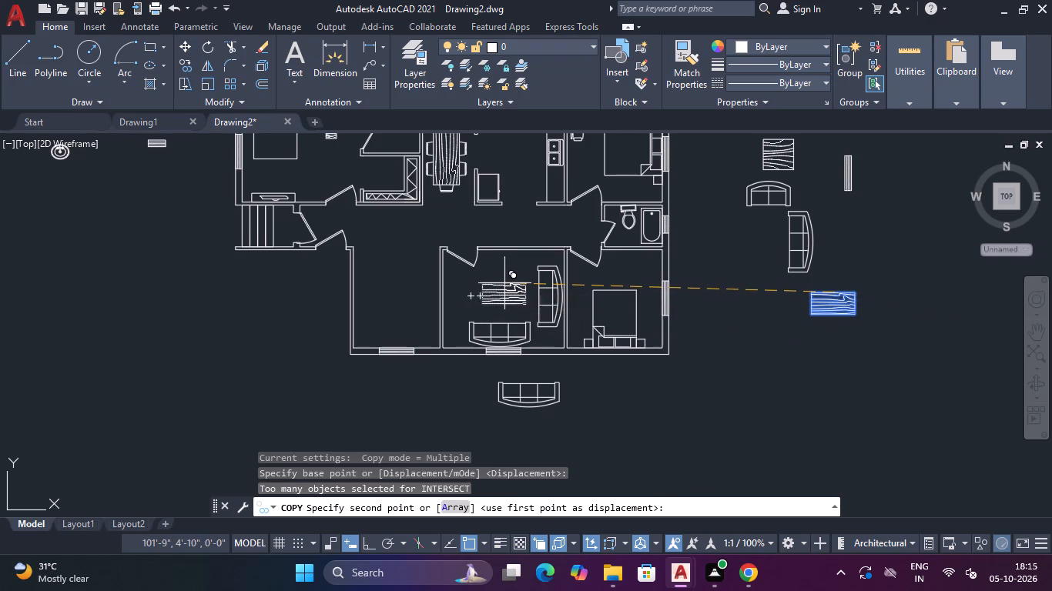
key(Escape)
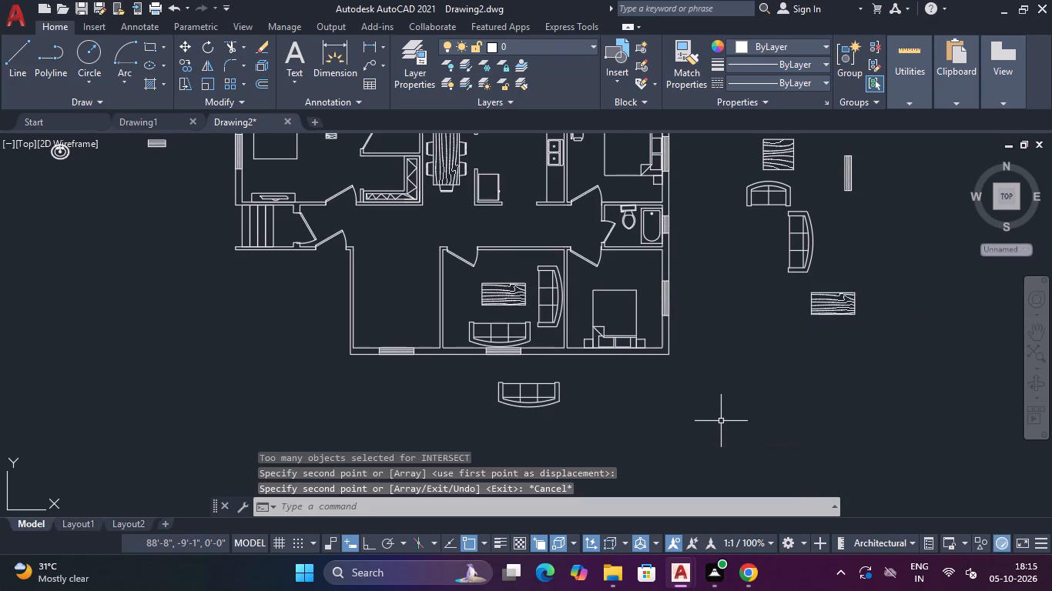
Copy the three-seat sofa south of the plan into the south-west room, against the south wall in front of the window.
middle_drag(685, 432, 745, 432)
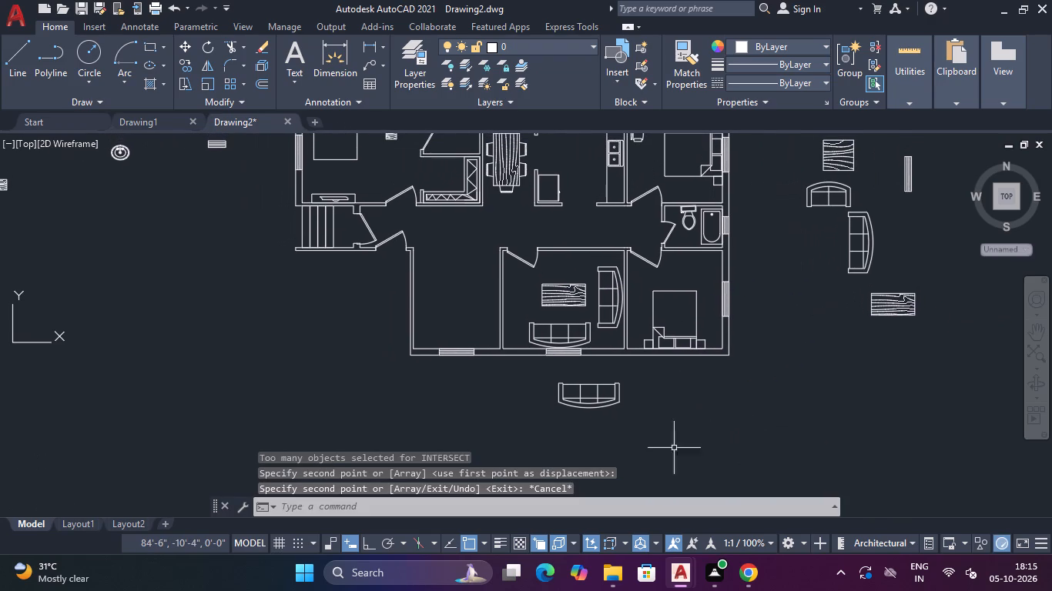
middle_drag(471, 318, 643, 389)
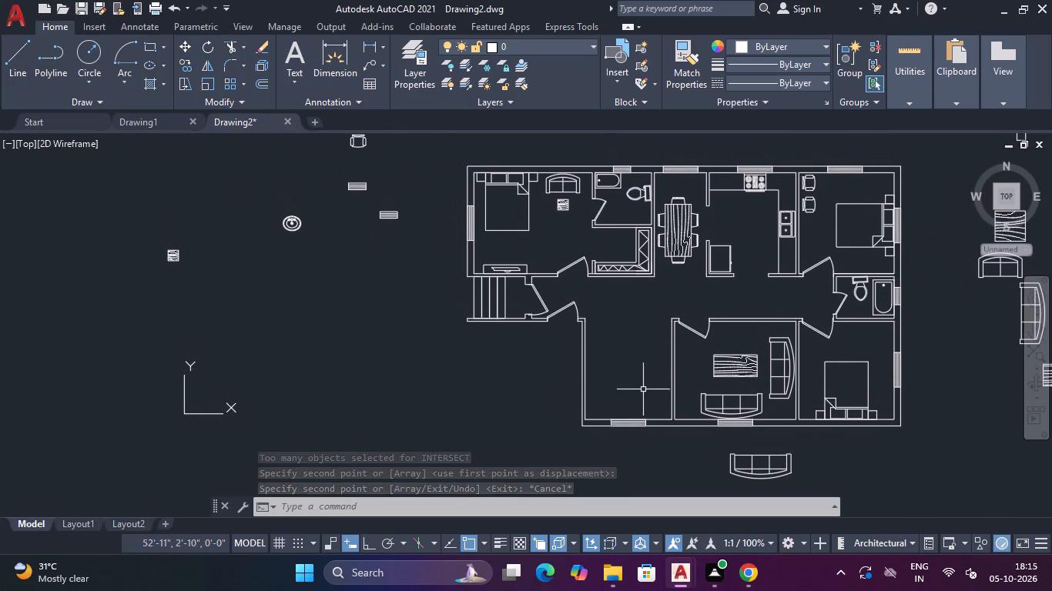
scroll(655, 374, up, 1)
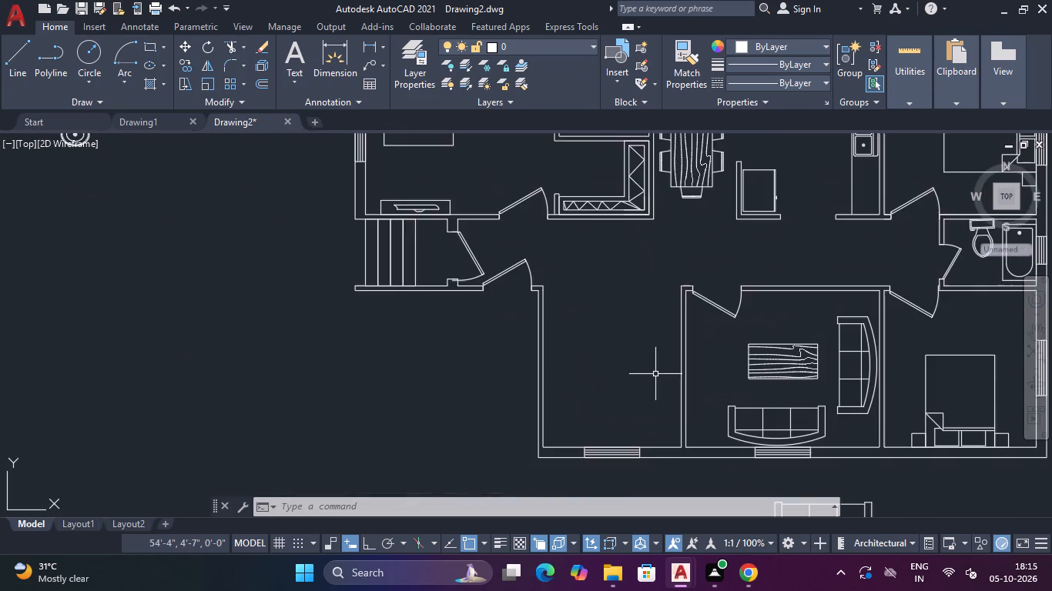
scroll(655, 374, down, 3)
scroll(655, 377, up, 2)
middle_drag(655, 377, 564, 446)
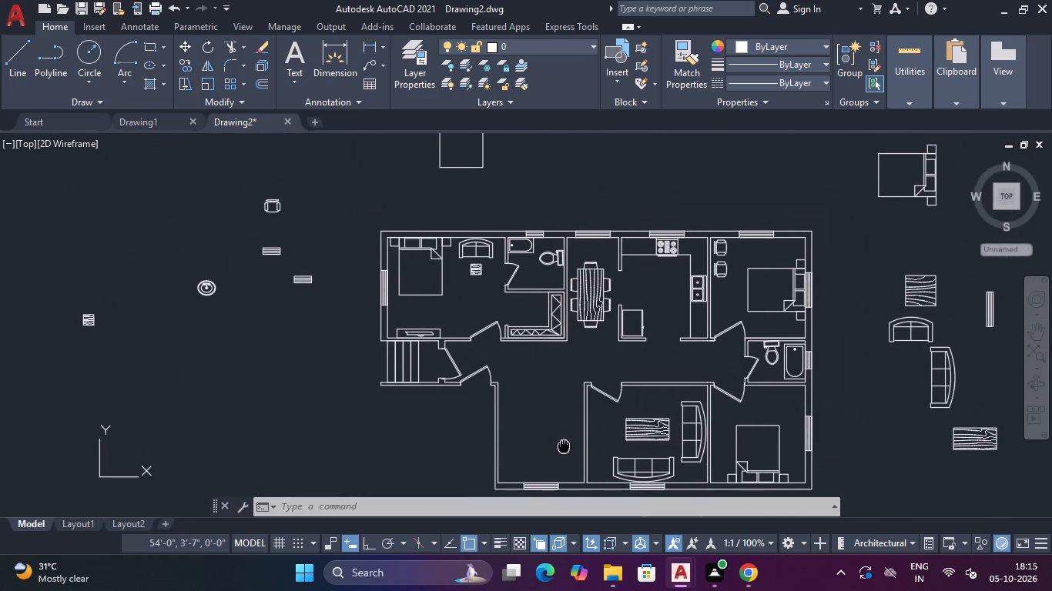
middle_drag(564, 446, 605, 339)
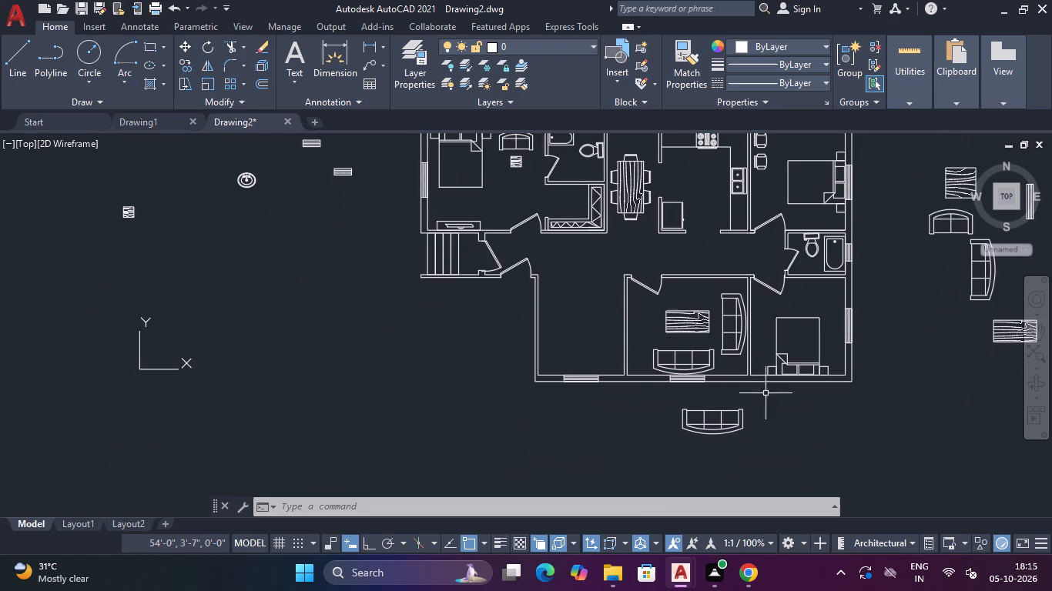
click(790, 429)
click(664, 432)
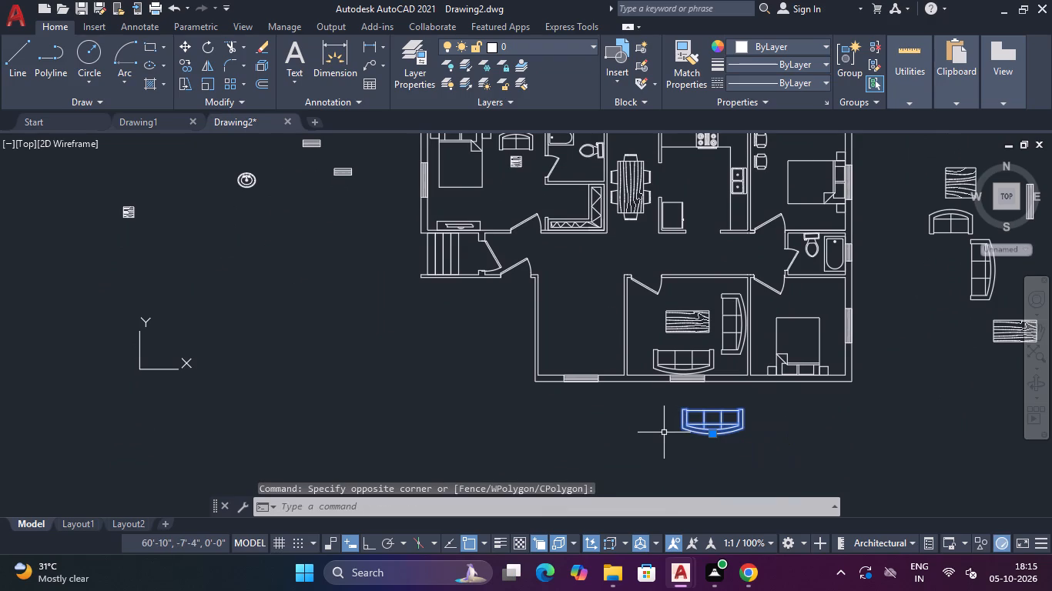
text(co)
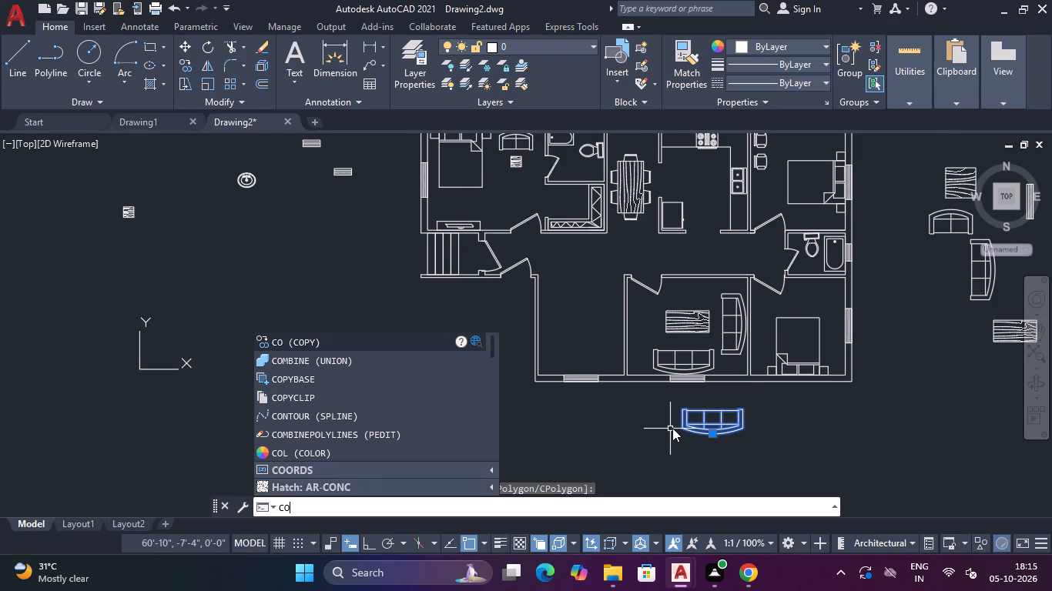
key(space)
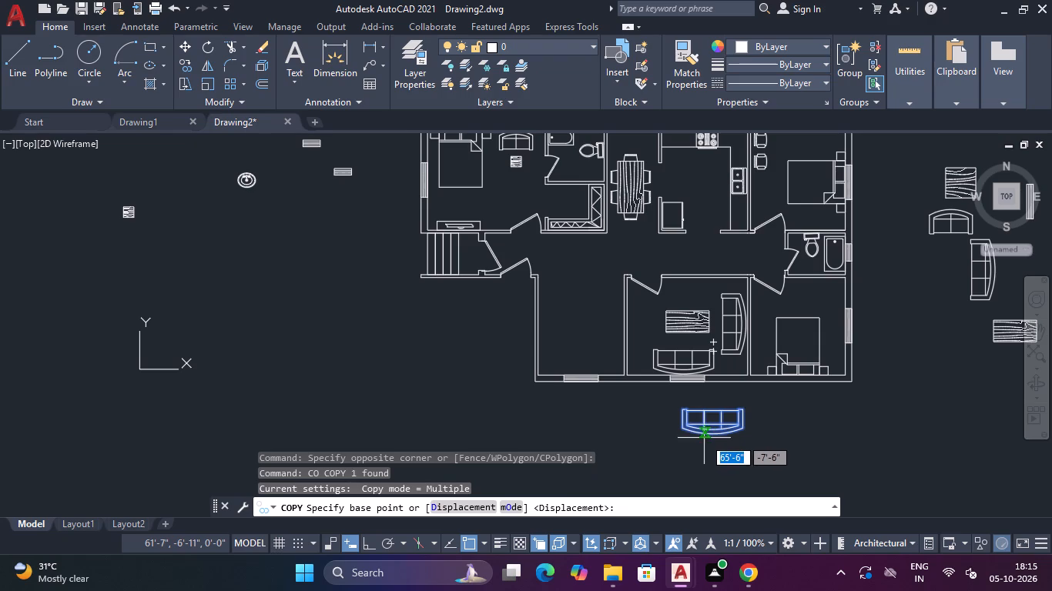
click(712, 439)
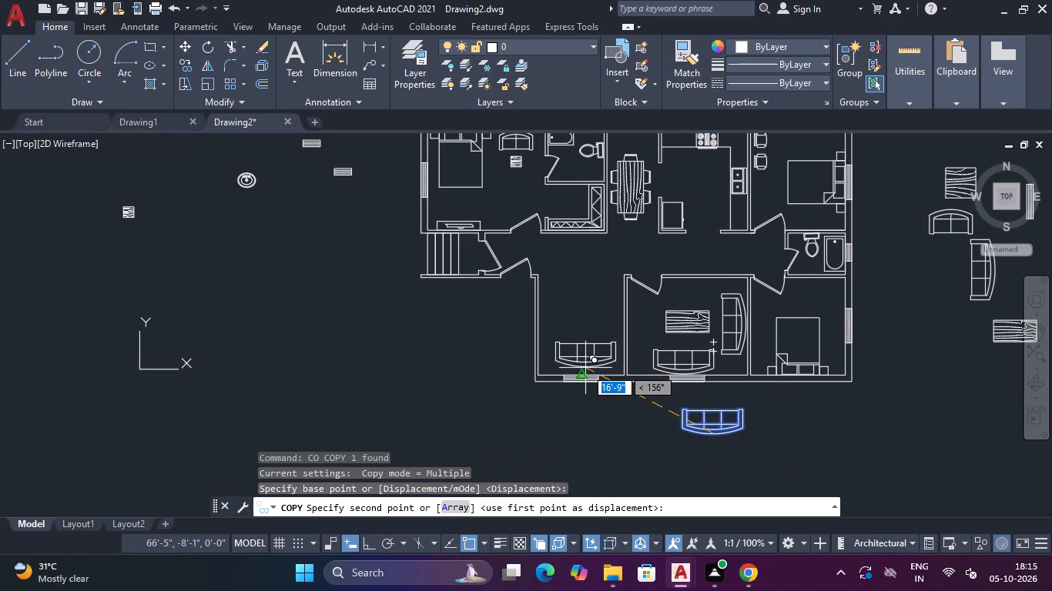
scroll(585, 368, up, 2)
click(577, 379)
scroll(588, 371, down, 2)
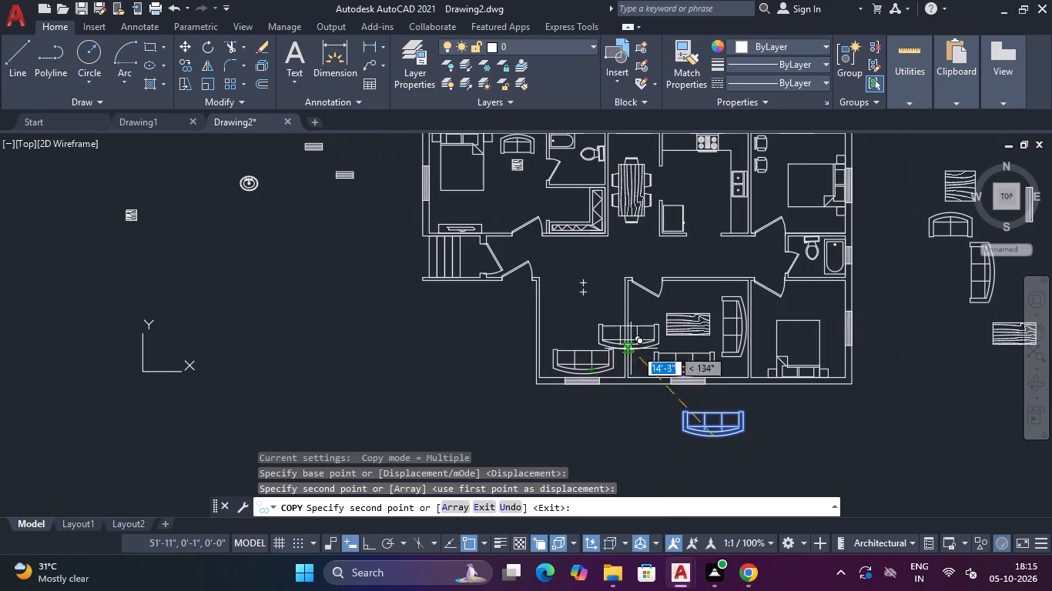
key(Escape)
Rotate the loose chair northwest of the plan 270° so its back faces east.
middle_drag(882, 348, 800, 529)
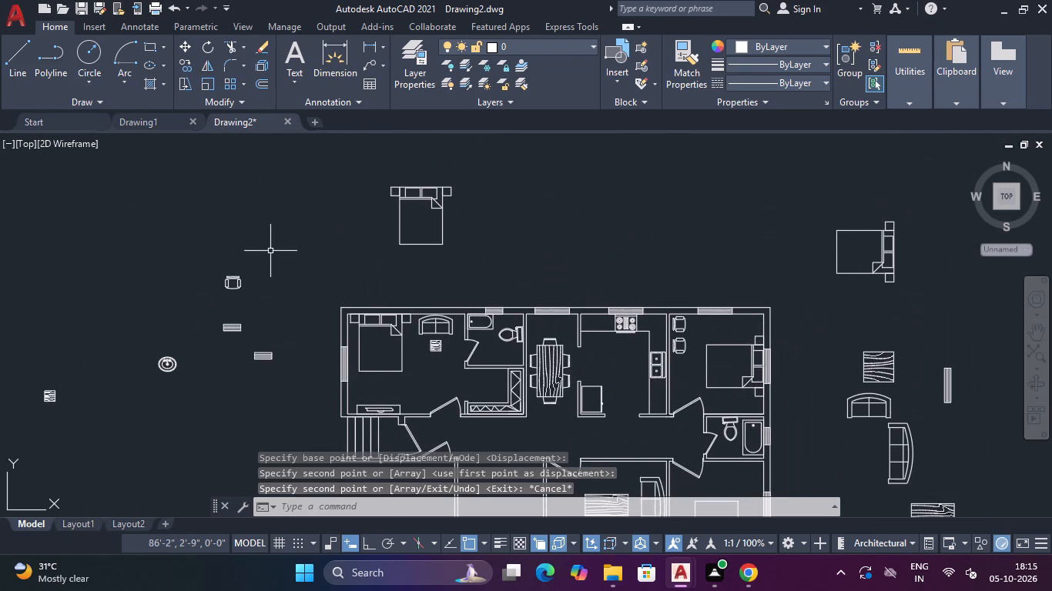
drag(270, 251, 262, 253)
click(208, 288)
key(r)
key(o)
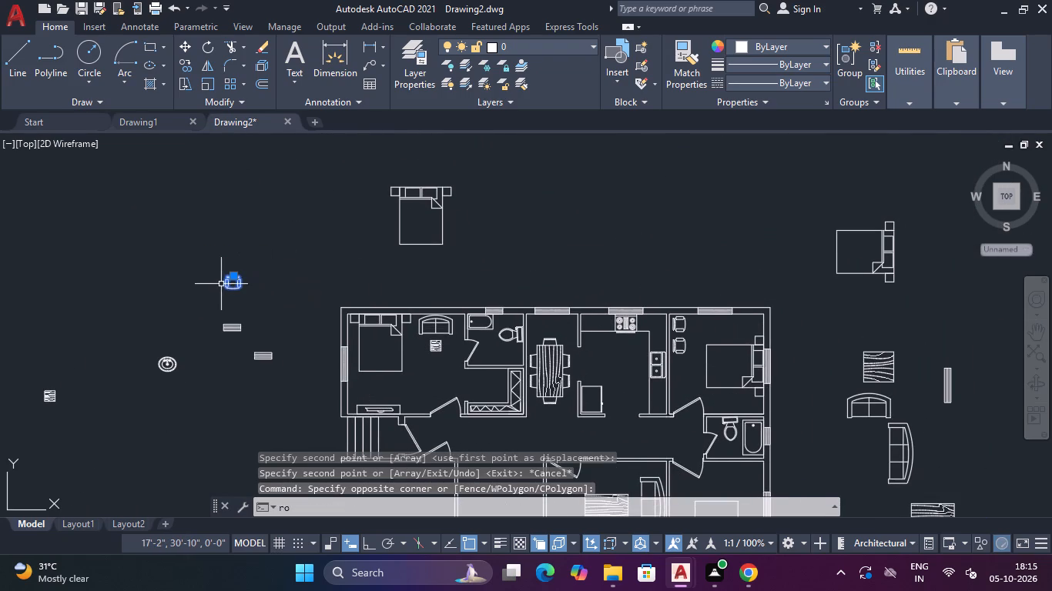
key(space)
click(240, 274)
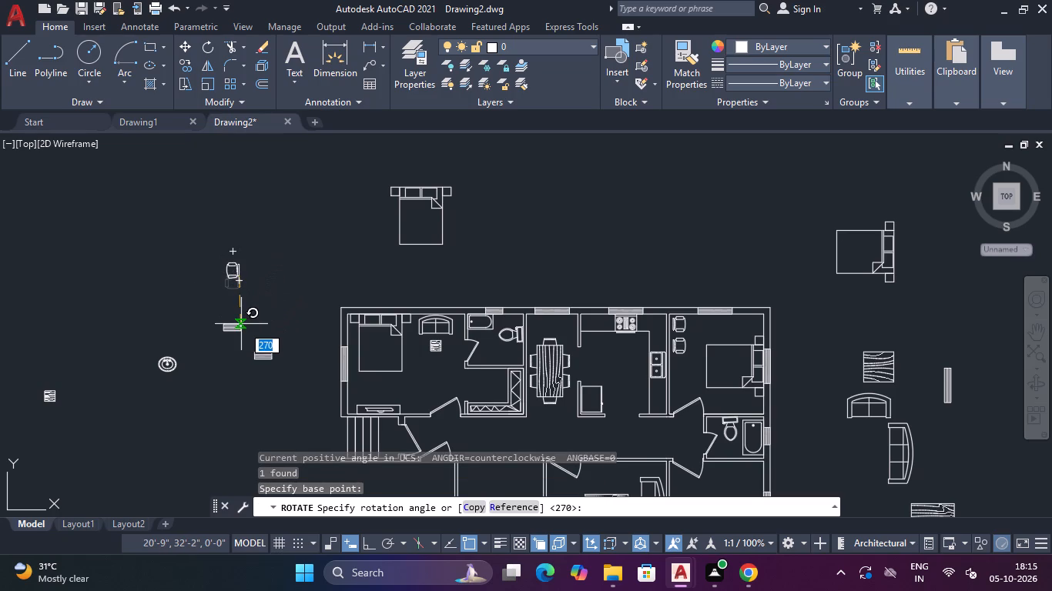
key(F8)
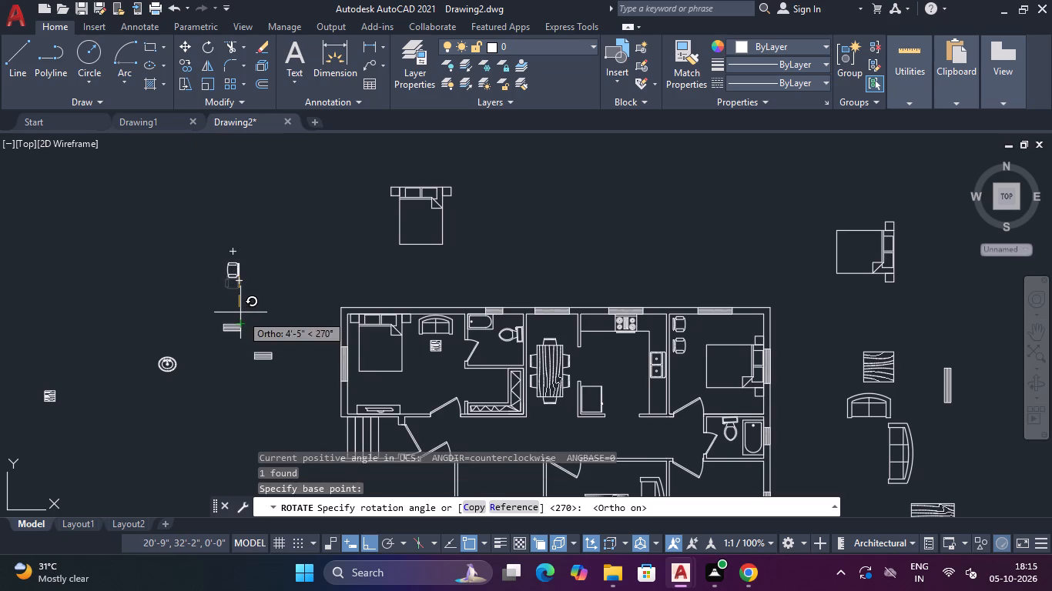
click(240, 312)
key(Escape)
Place two copies of the rotated chair in the south-west room, one above the other along its east wall.
drag(270, 251, 260, 252)
click(206, 287)
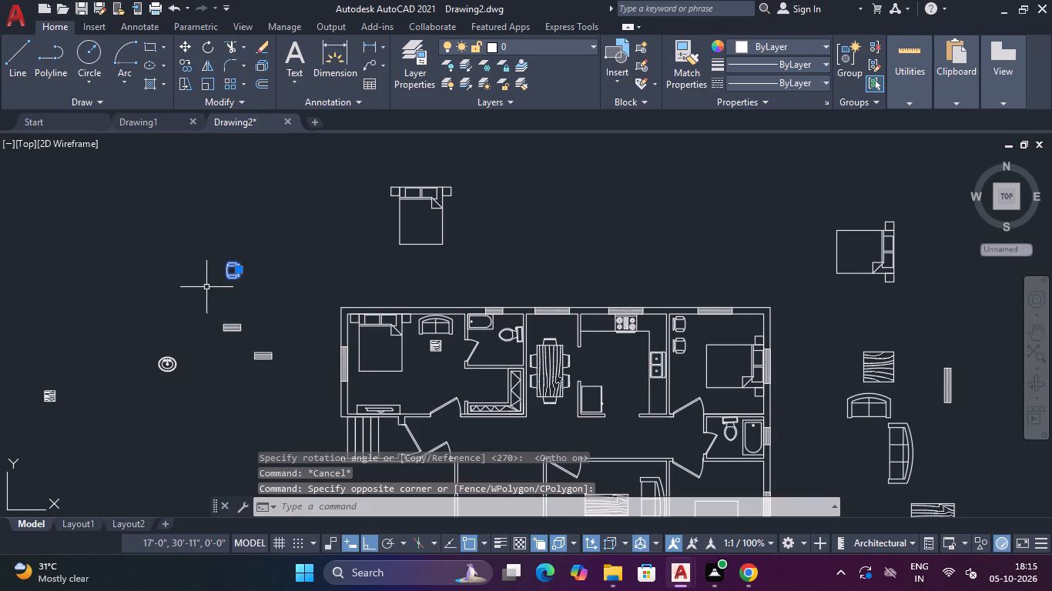
text(co)
key(space)
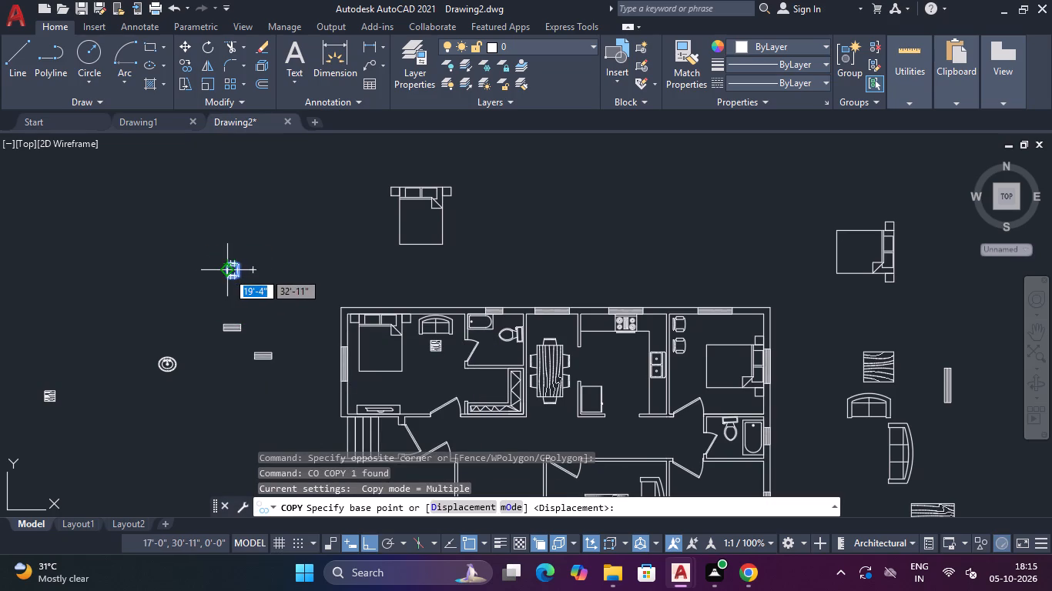
click(227, 272)
scroll(260, 329, down, 2)
middle_drag(260, 332, 335, 181)
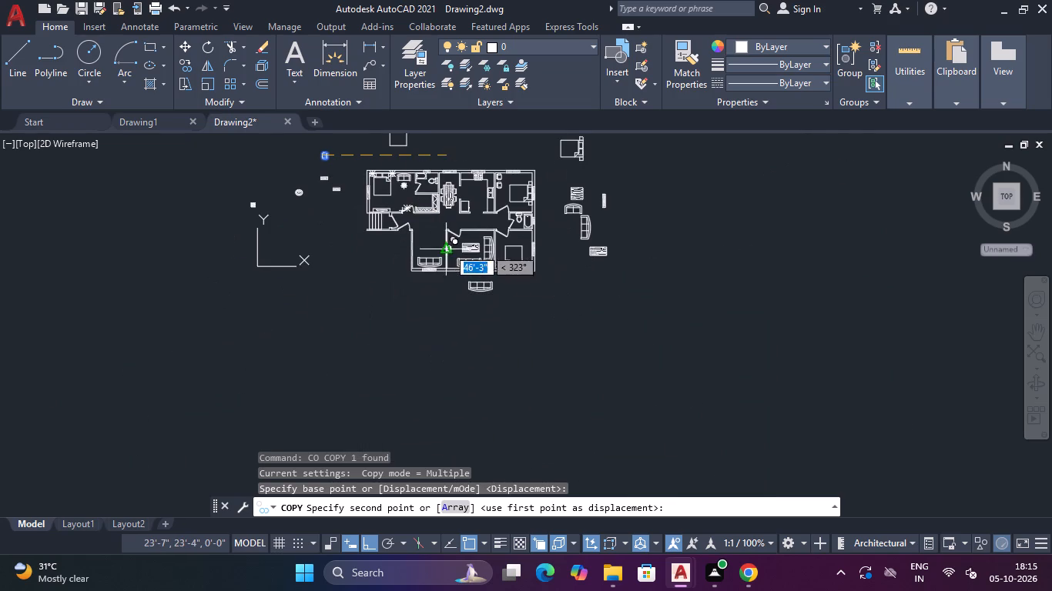
key(F8)
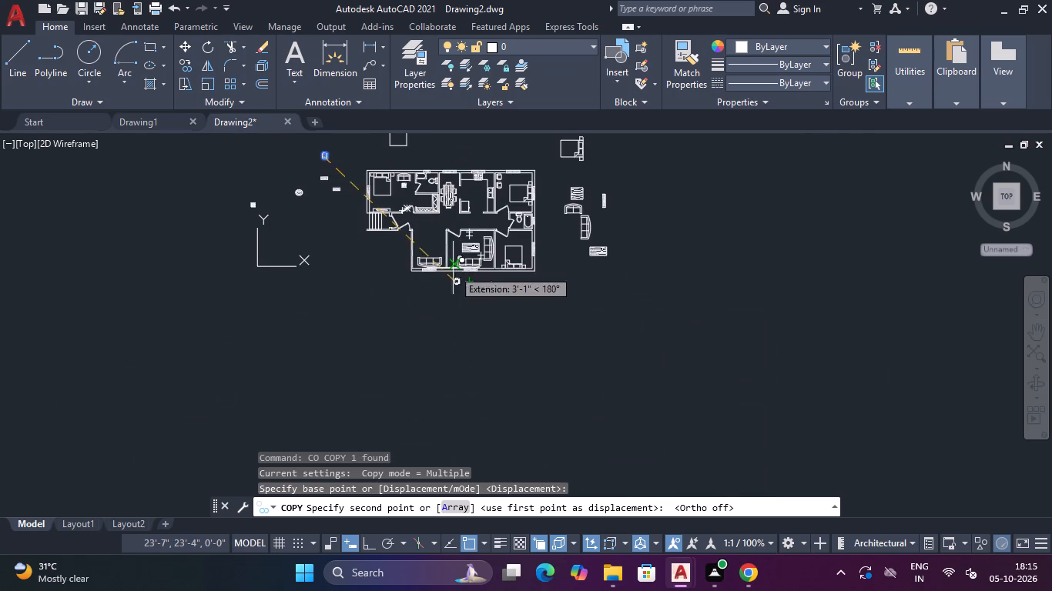
scroll(450, 255, up, 3)
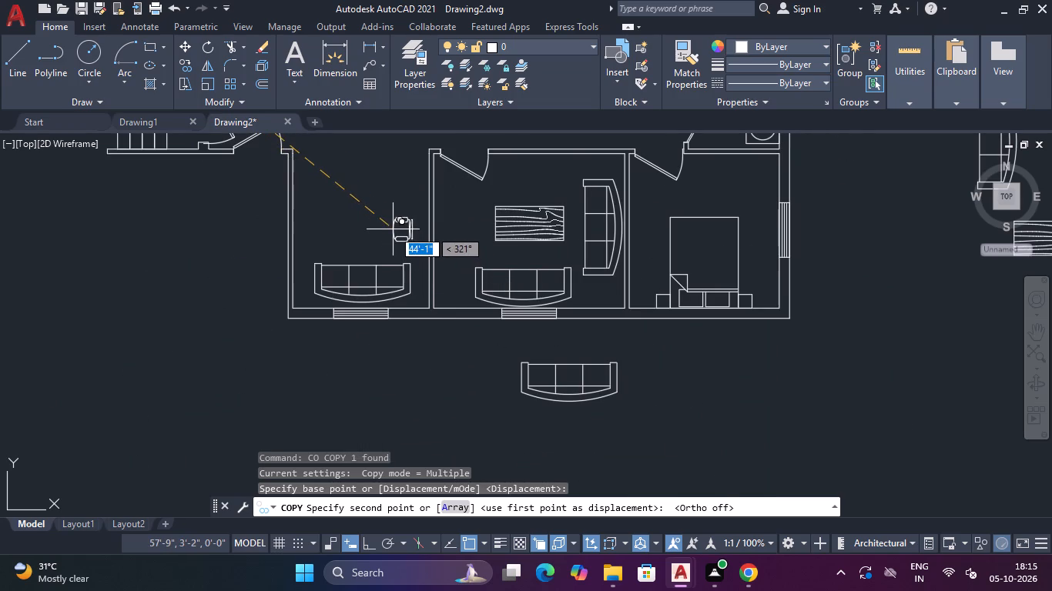
click(402, 231)
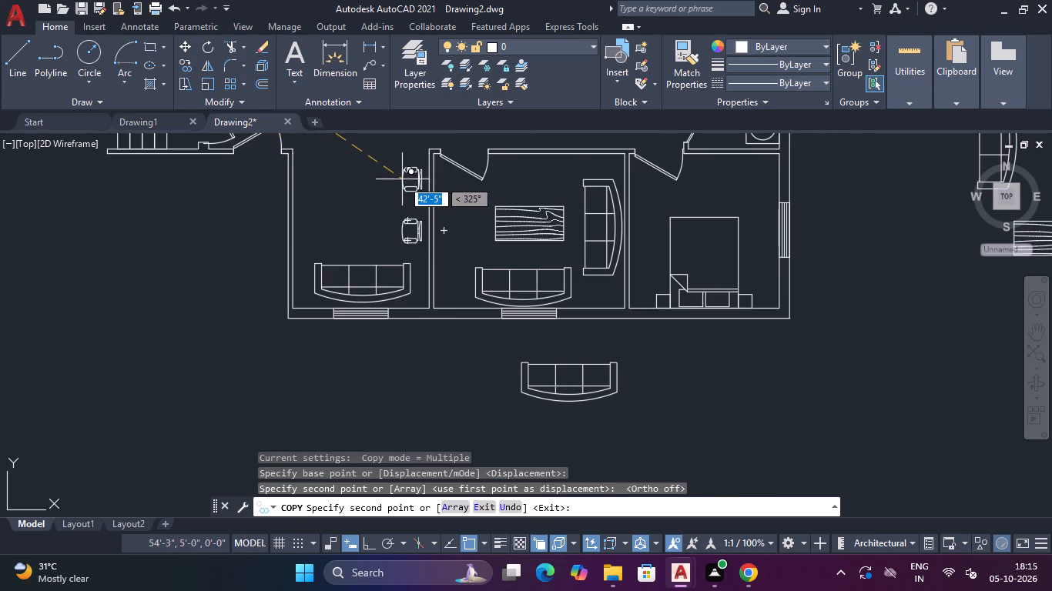
click(401, 177)
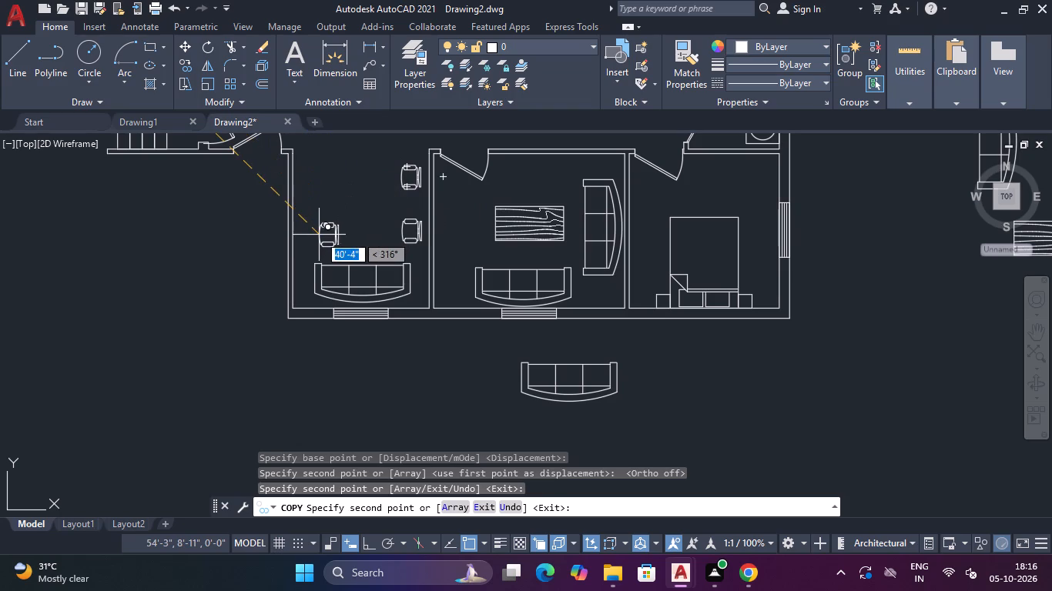
key(Escape)
Rotate the loose chair northwest of the plan 180° so its back faces west.
middle_drag(241, 238, 515, 199)
scroll(501, 203, down, 2)
middle_drag(484, 211, 481, 445)
scroll(400, 309, up, 2)
drag(396, 188, 380, 200)
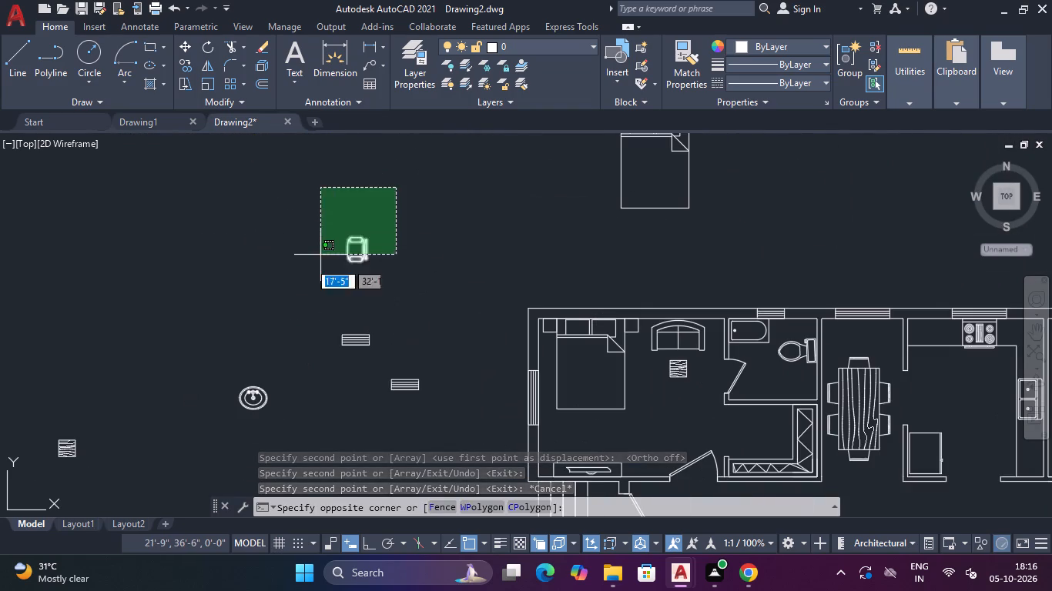
click(298, 271)
text(ro)
key(space)
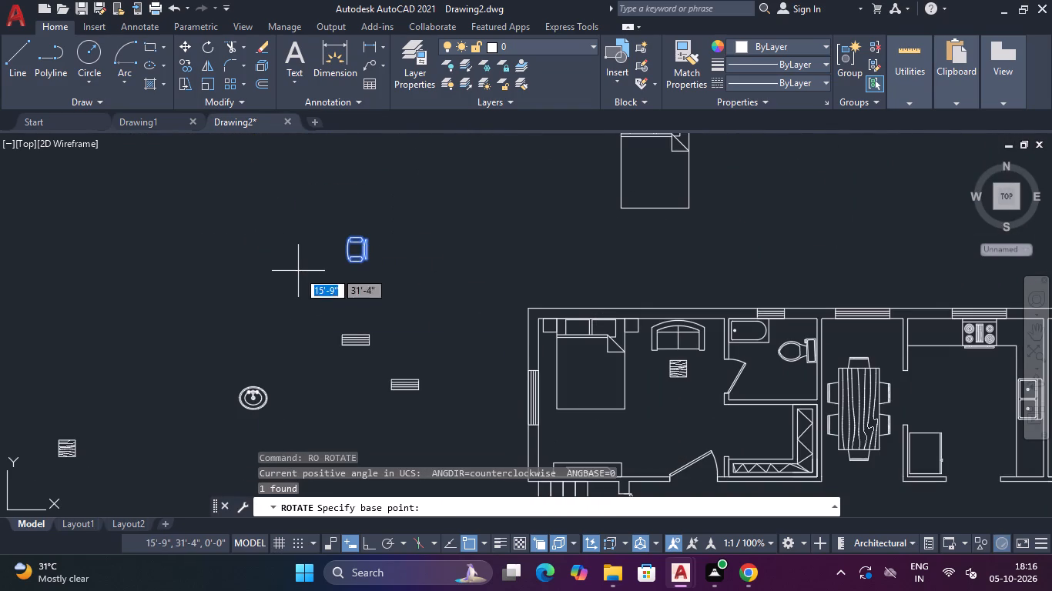
click(364, 249)
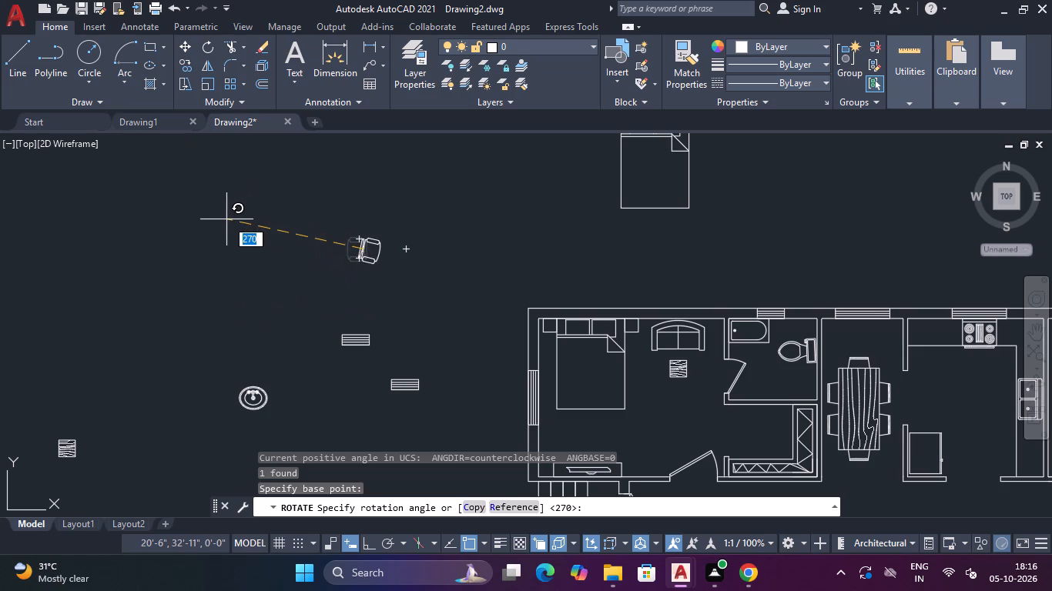
key(F8)
click(226, 219)
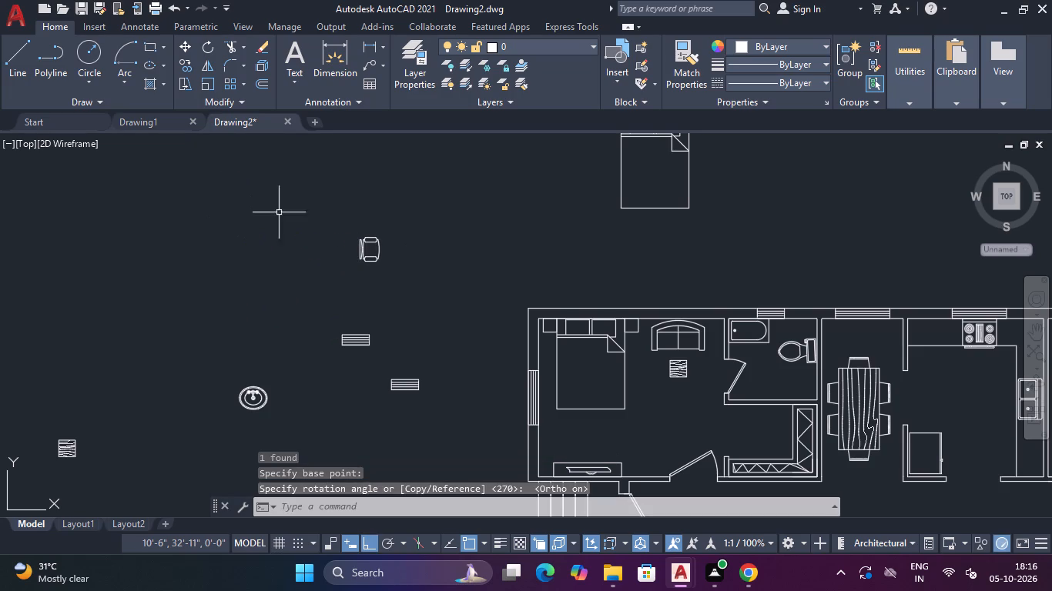
key(Escape)
Rotate the loose chair northwest of the plan to a diagonal angle so its back faces northwest.
drag(410, 222, 402, 225)
click(362, 255)
key(r)
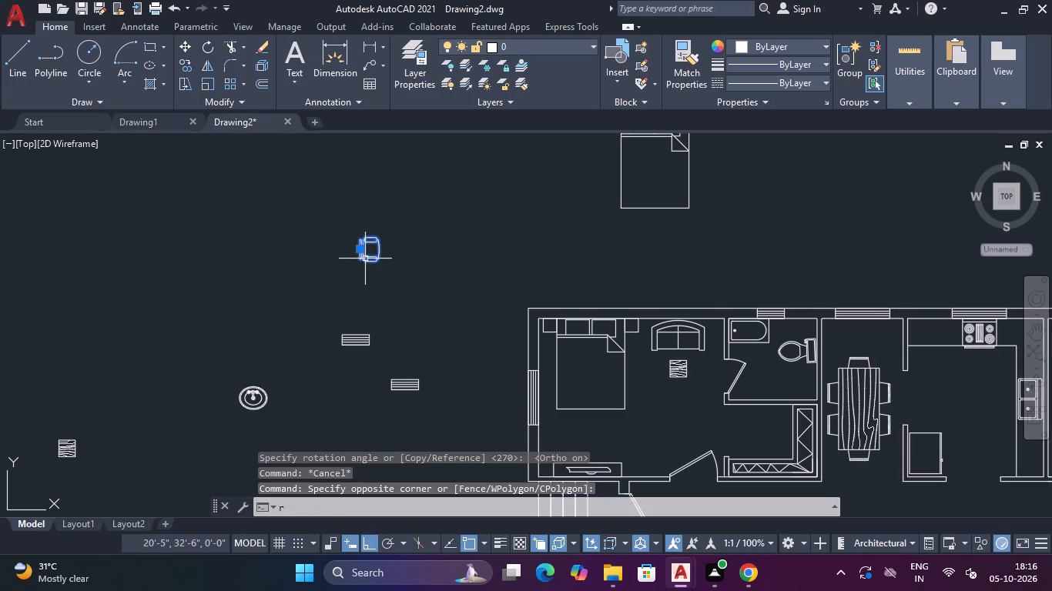
key(o)
key(space)
click(364, 251)
scroll(380, 256, down, 3)
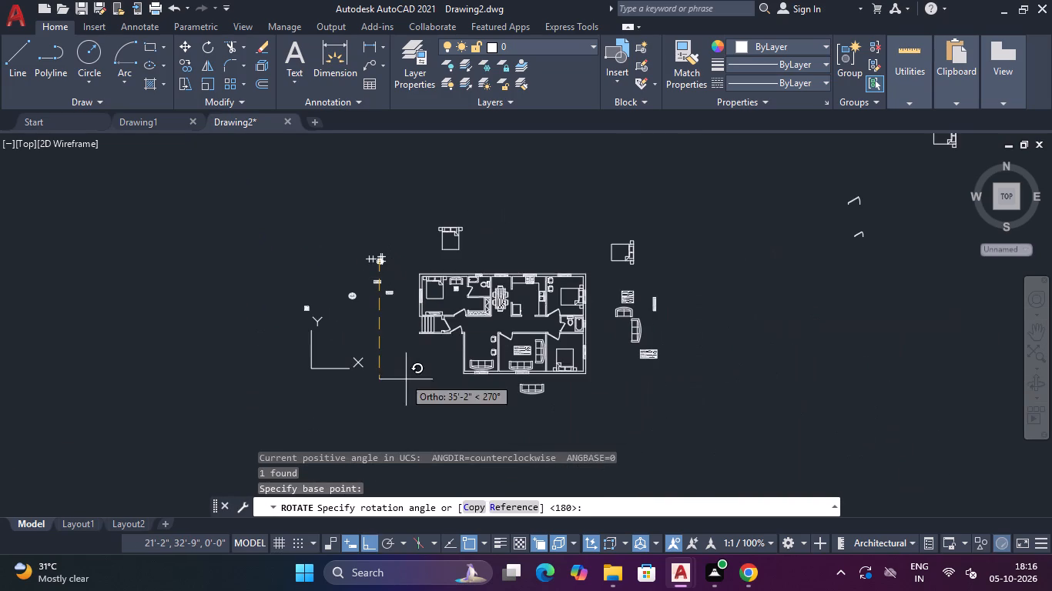
scroll(483, 348, up, 4)
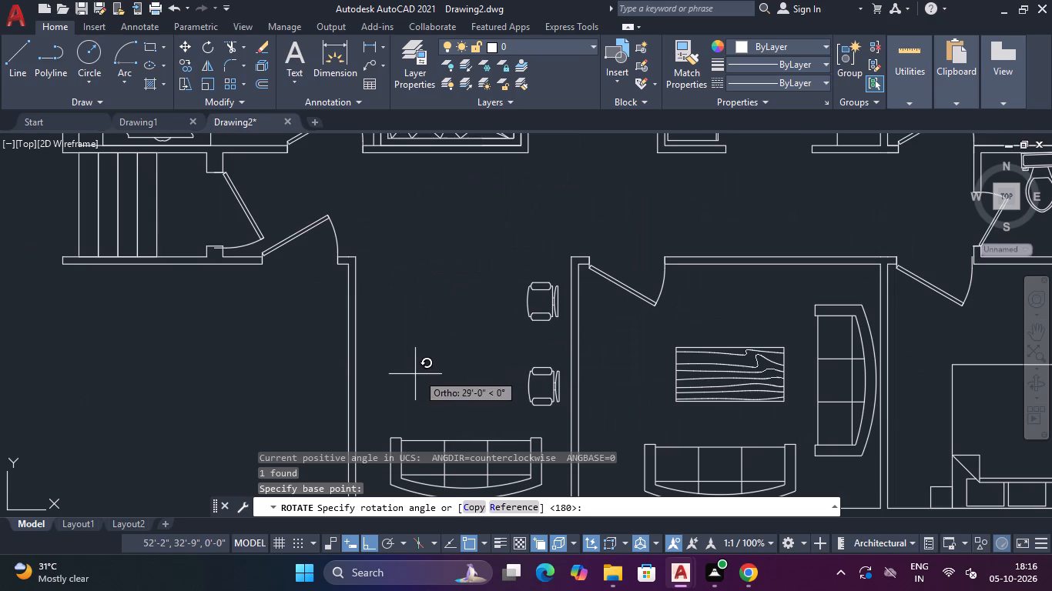
scroll(426, 356, down, 3)
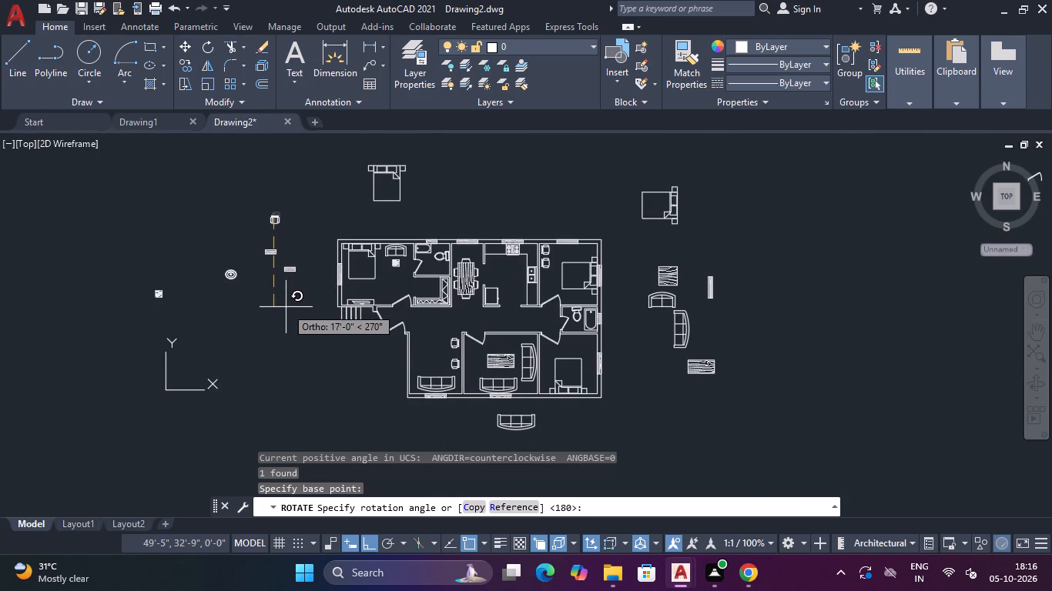
key(F8)
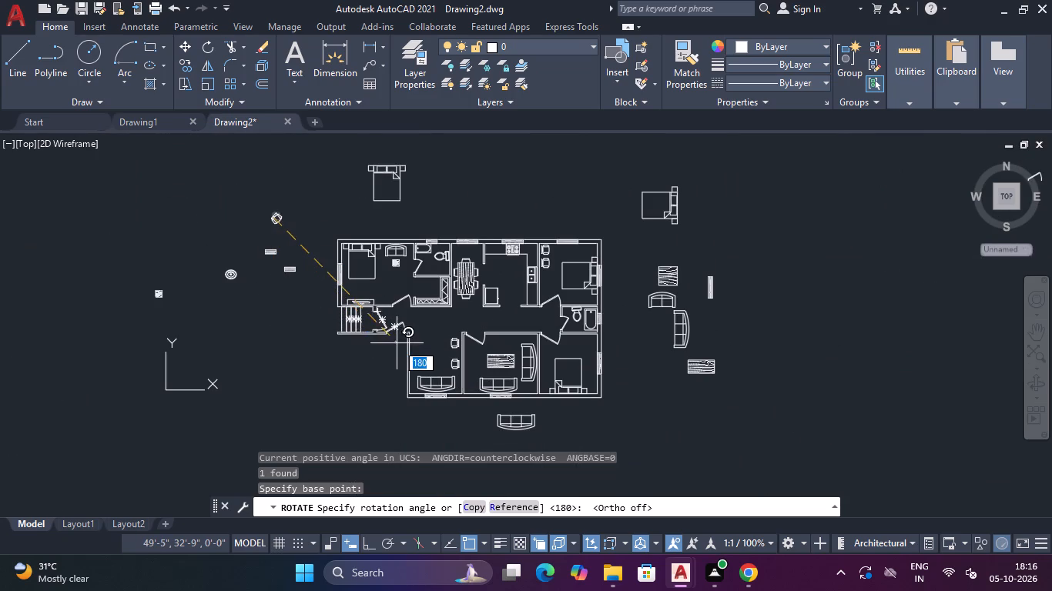
scroll(420, 350, up, 2)
middle_drag(417, 369, 487, 312)
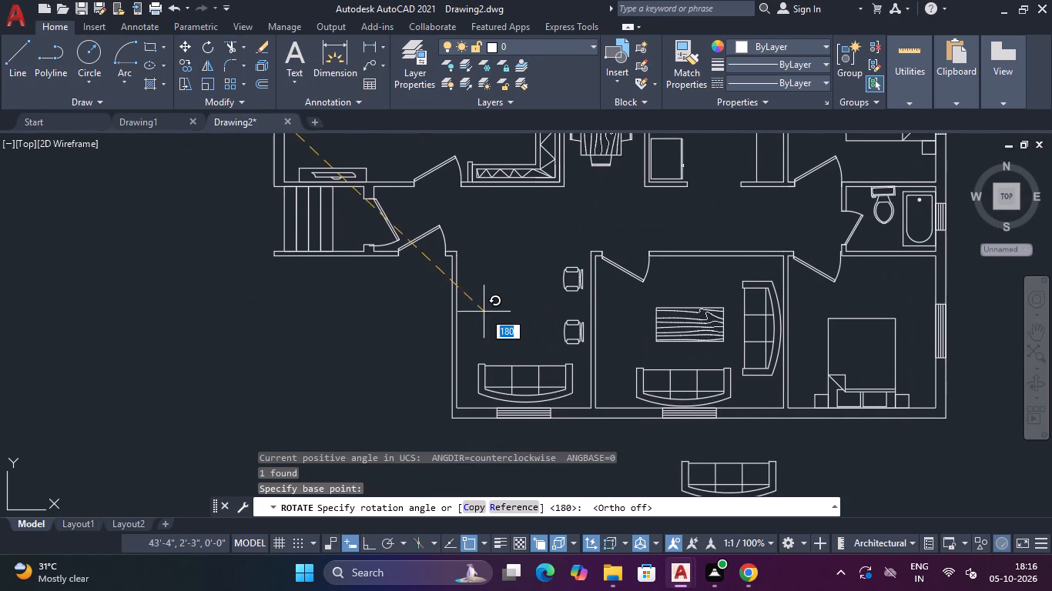
click(467, 281)
Place two copies of the diagonal chair in the south-west room, one above the other along its west wall.
scroll(364, 316, down, 4)
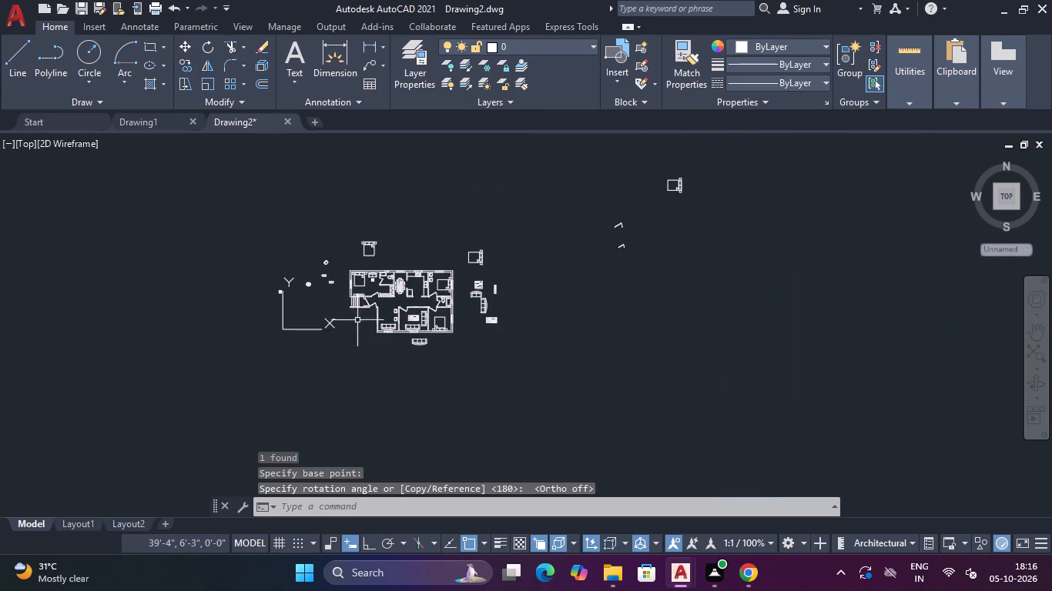
middle_drag(328, 340, 368, 340)
scroll(375, 255, up, 3)
click(374, 256)
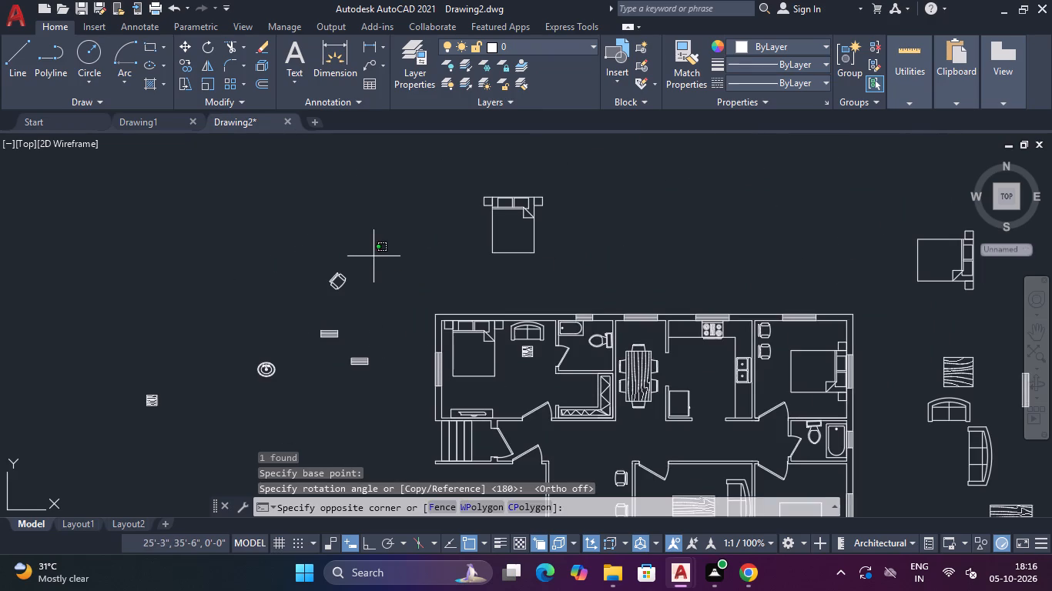
click(320, 299)
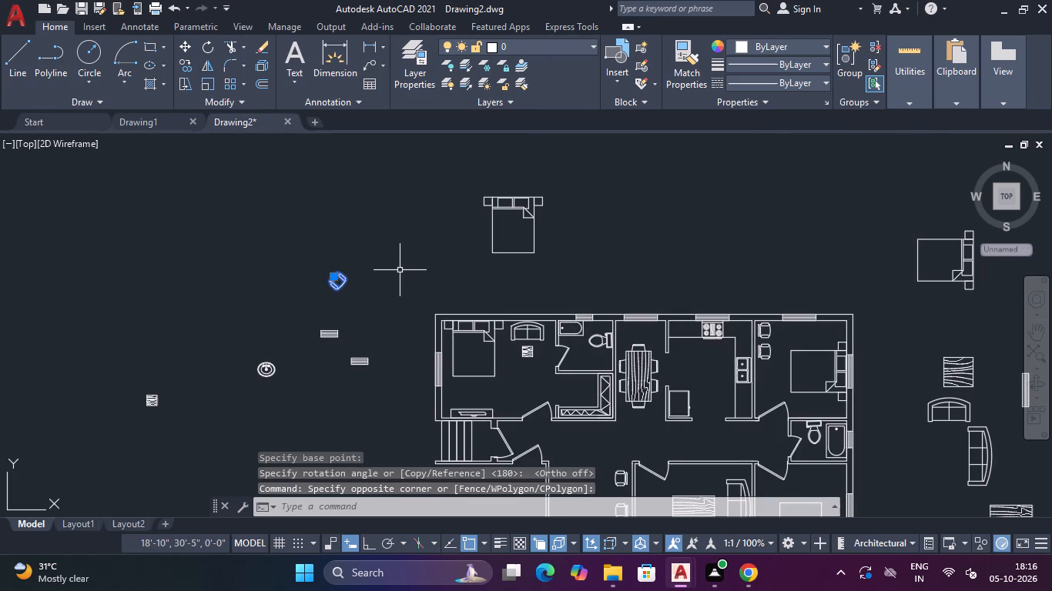
key(c)
key(o)
key(space)
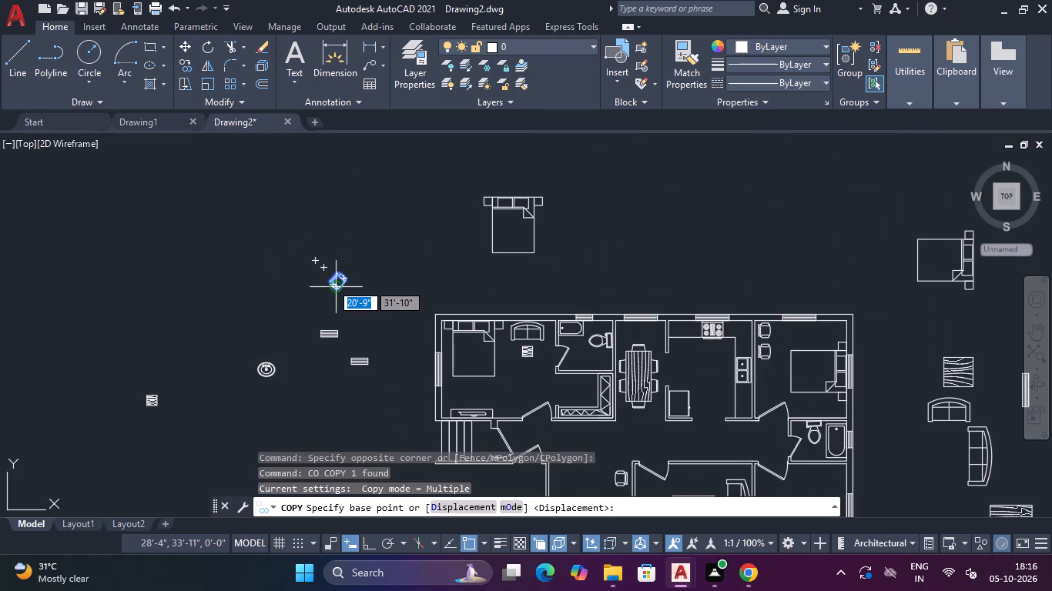
click(331, 278)
scroll(394, 321, down, 2)
middle_drag(415, 345, 404, 215)
scroll(456, 264, up, 4)
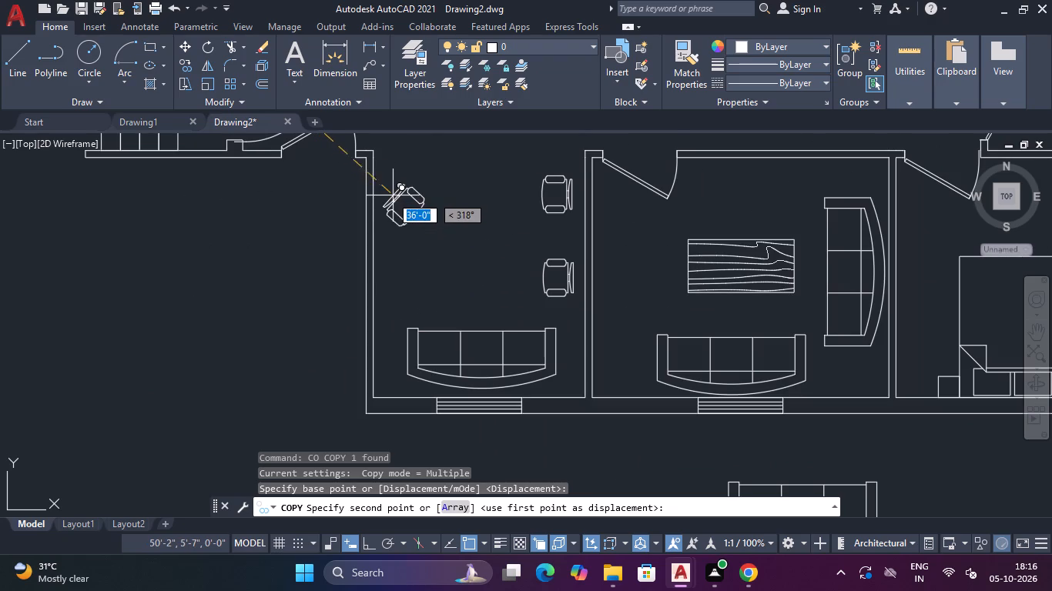
click(387, 185)
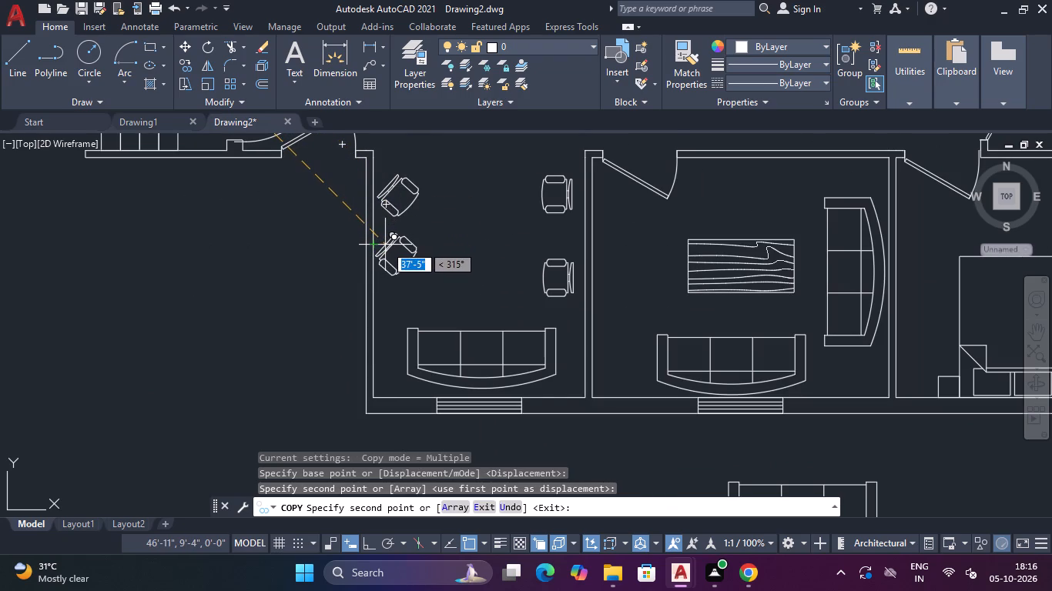
click(386, 244)
key(Escape)
Examine the furnished rooms of the plan and the loose furniture around it.
scroll(456, 212, down, 1)
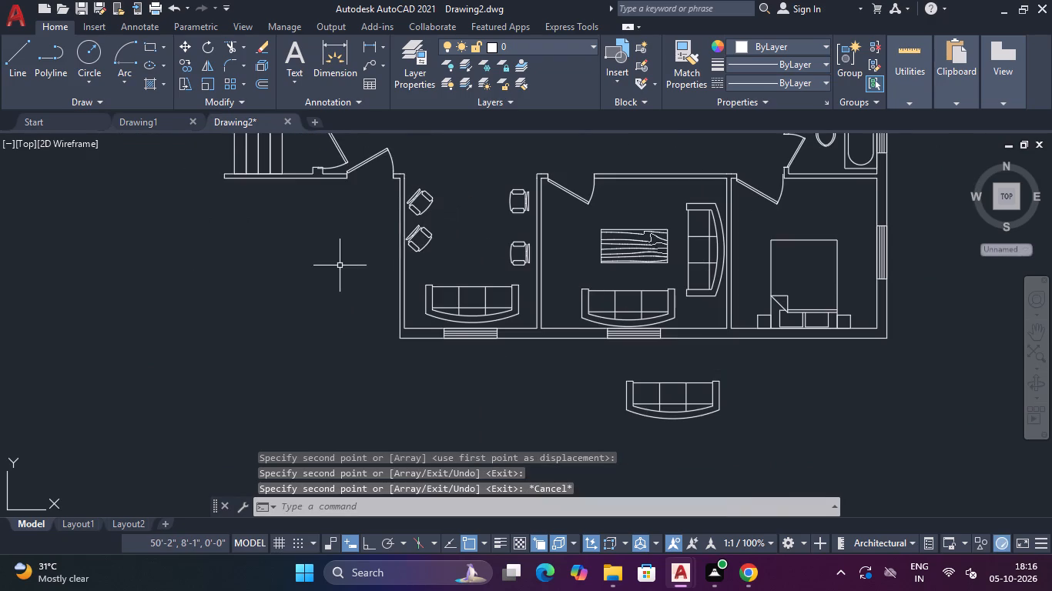
scroll(340, 265, down, 3)
middle_drag(343, 265, 439, 259)
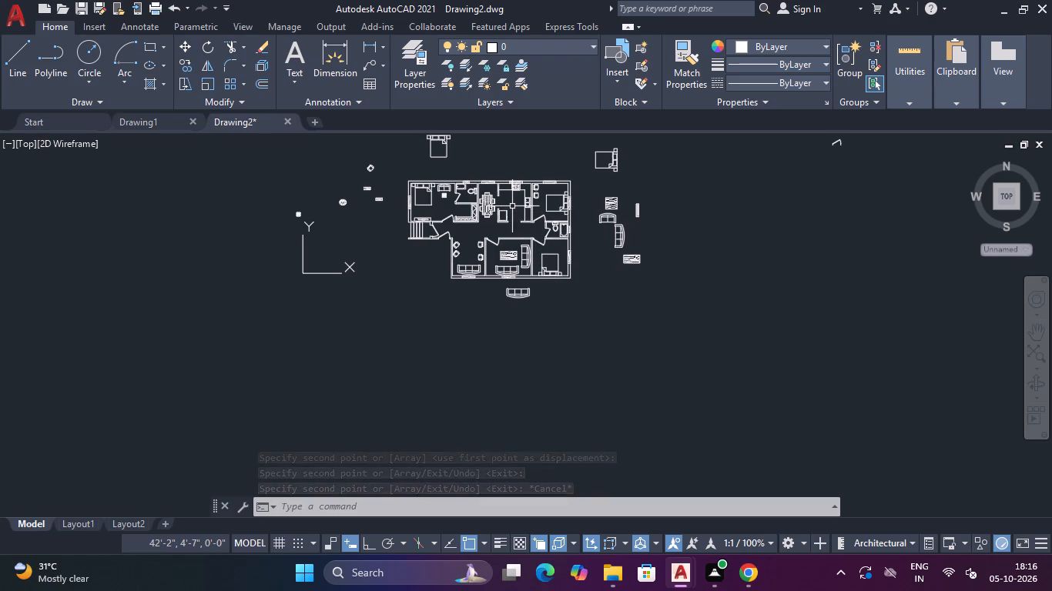
scroll(574, 249, up, 2)
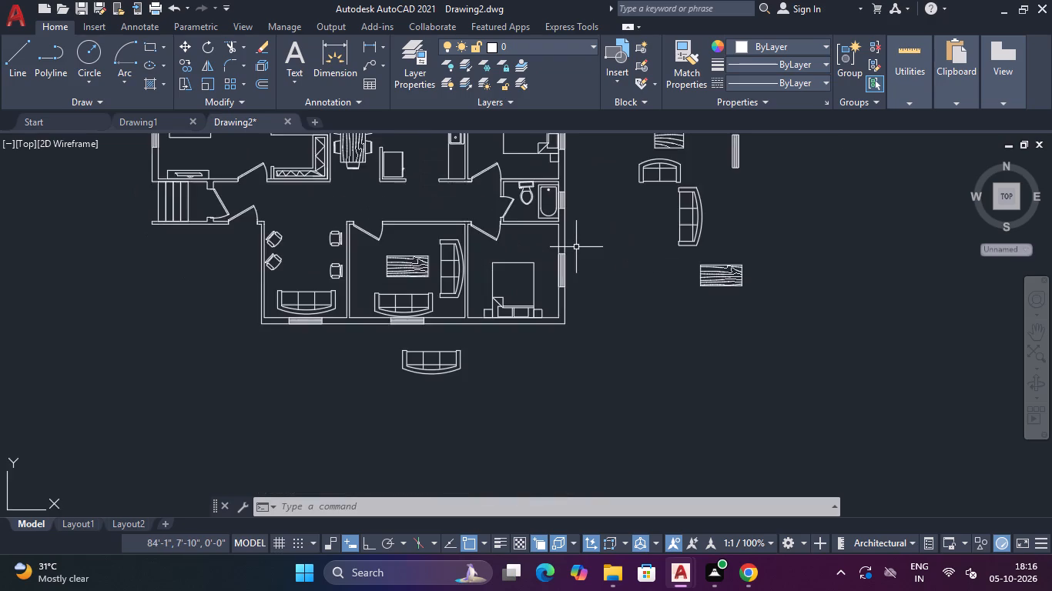
scroll(576, 247, down, 3)
scroll(538, 216, up, 3)
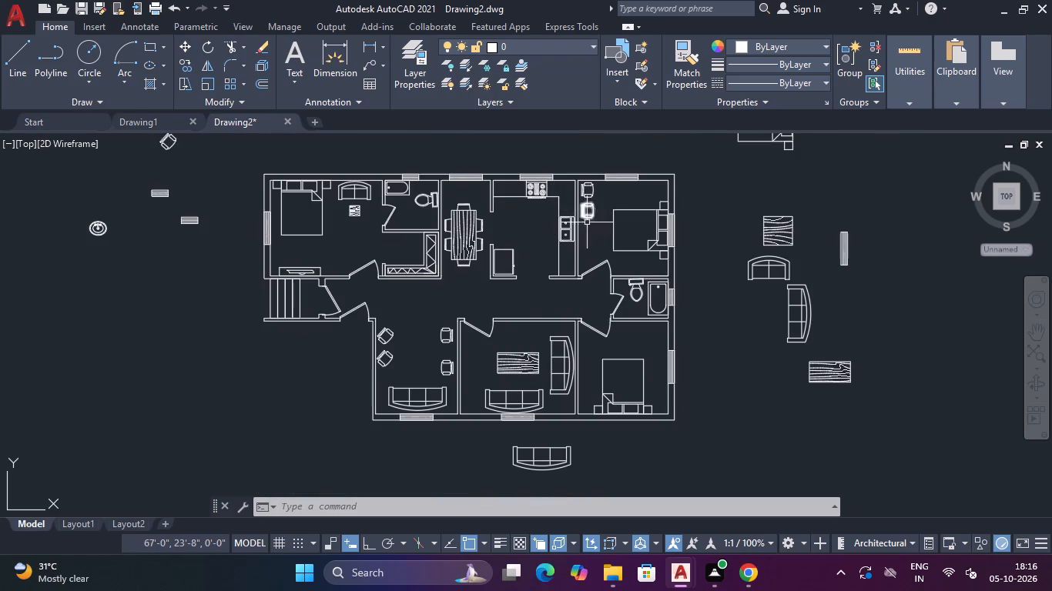
scroll(513, 289, down, 1)
middle_drag(504, 293, 635, 229)
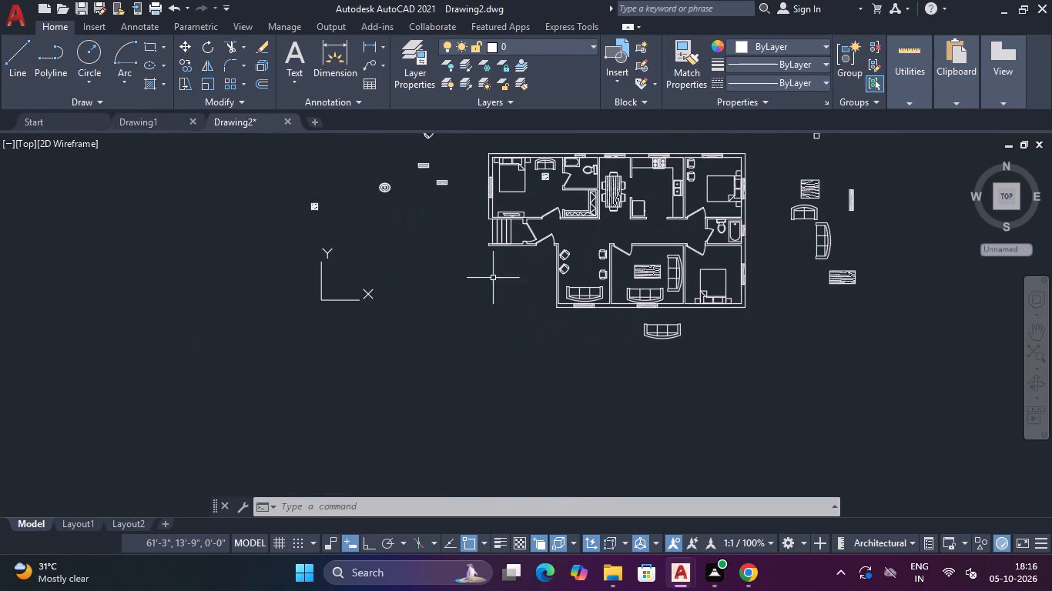
scroll(462, 288, up, 2)
scroll(462, 288, down, 2)
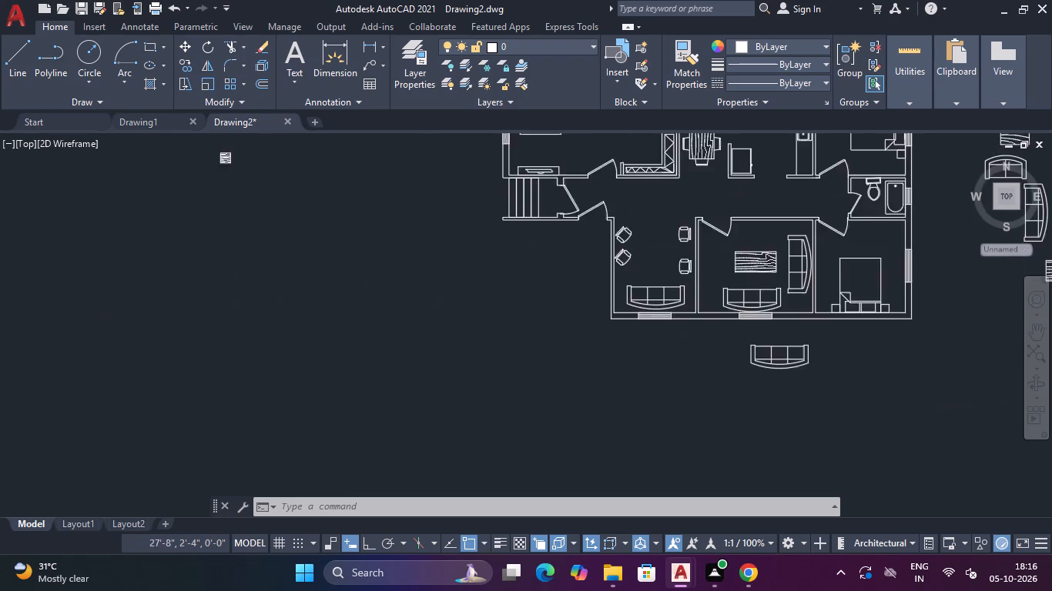
scroll(462, 288, up, 2)
scroll(462, 288, down, 3)
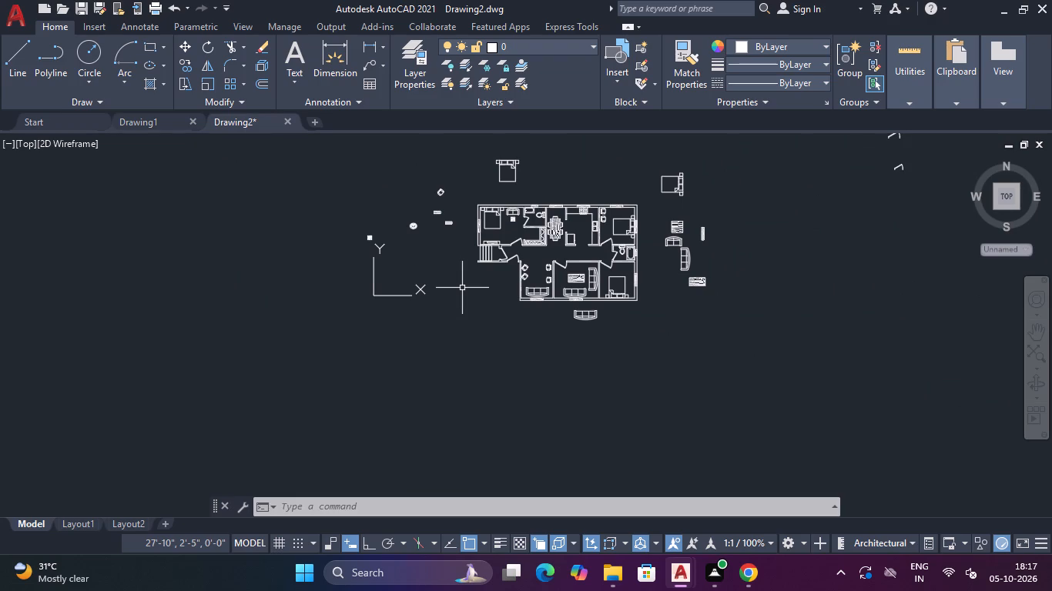
Draw a 9" thick wall outline running 13'-3" west from the plan's south-west corner, ending in line with the entrance steps' west end.
scroll(478, 289, up, 2)
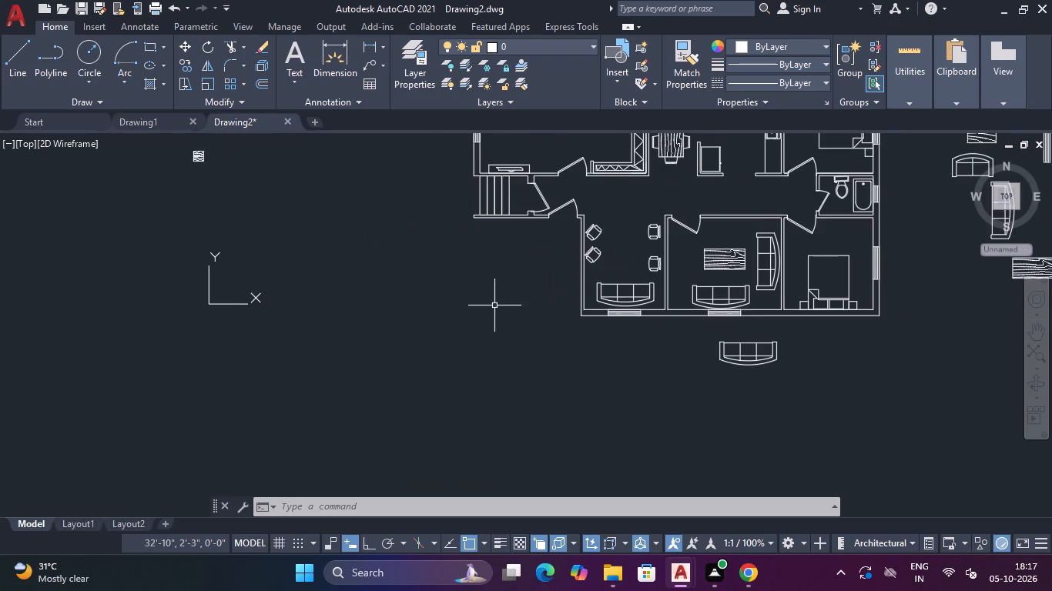
middle_drag(497, 308, 522, 304)
text(l)
key(space)
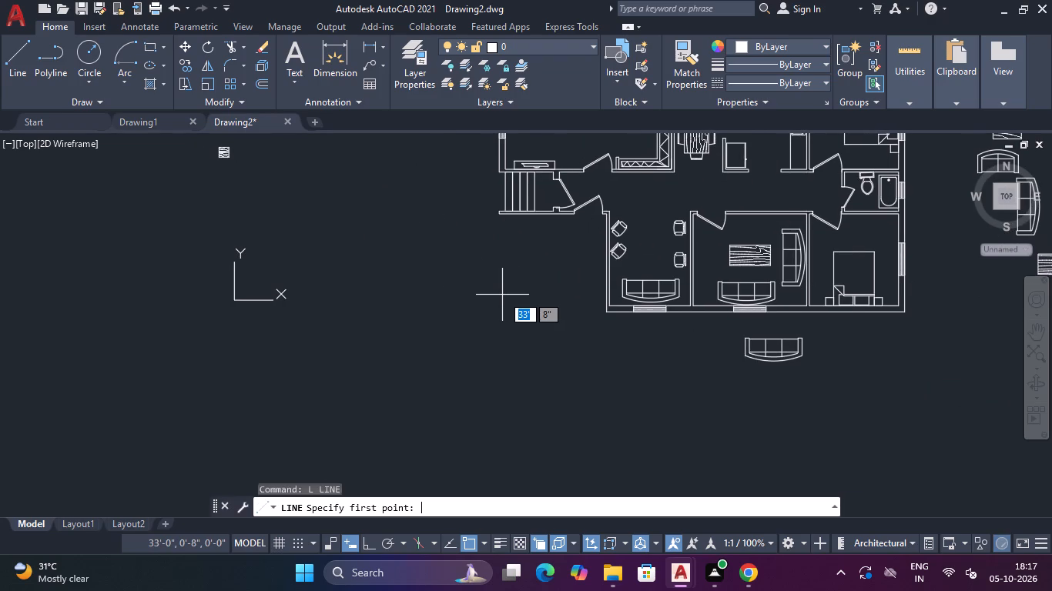
click(606, 316)
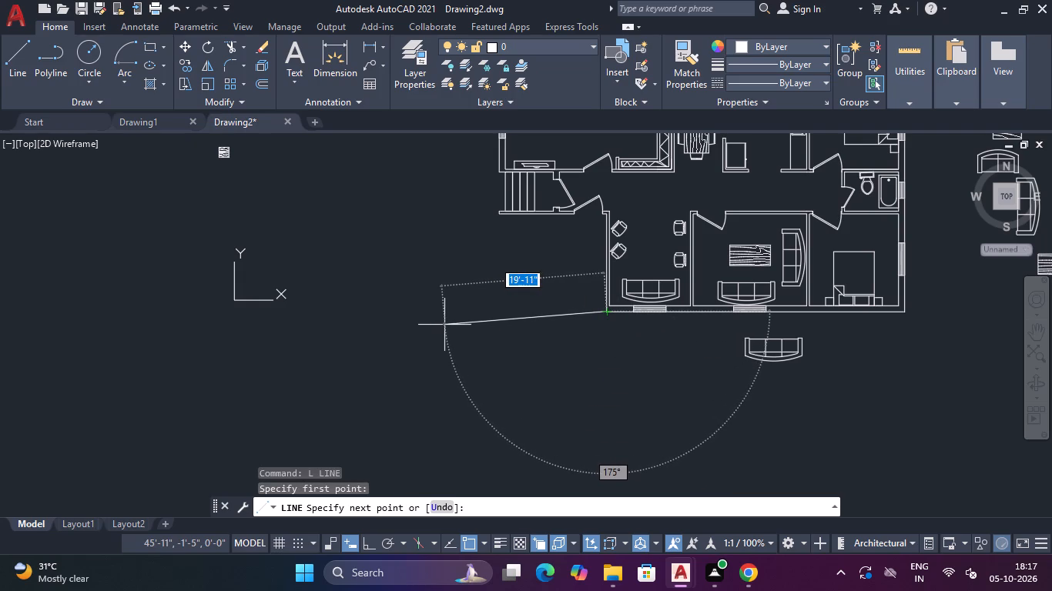
key(F8)
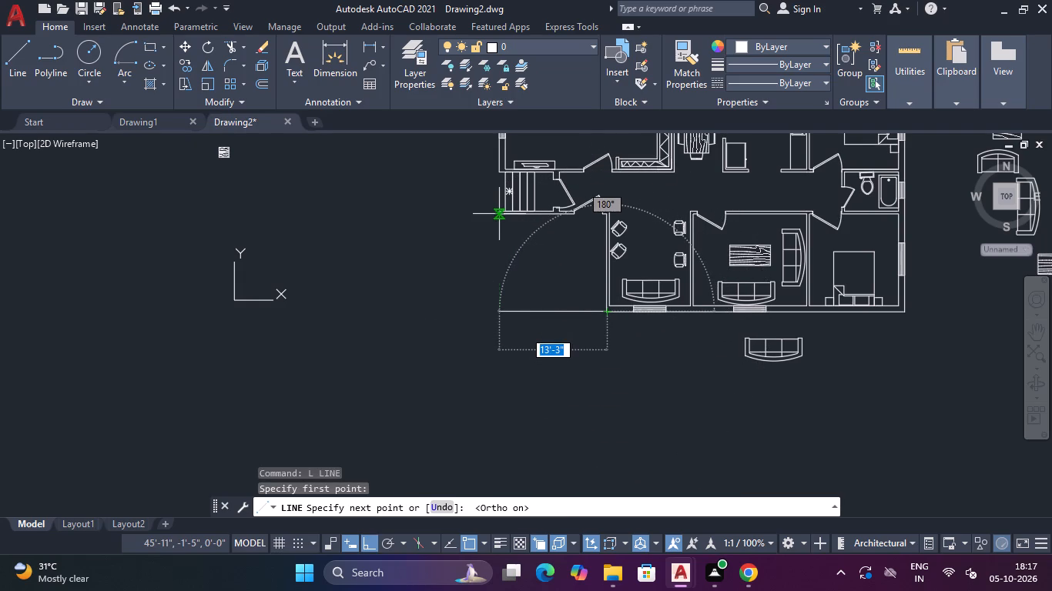
click(499, 315)
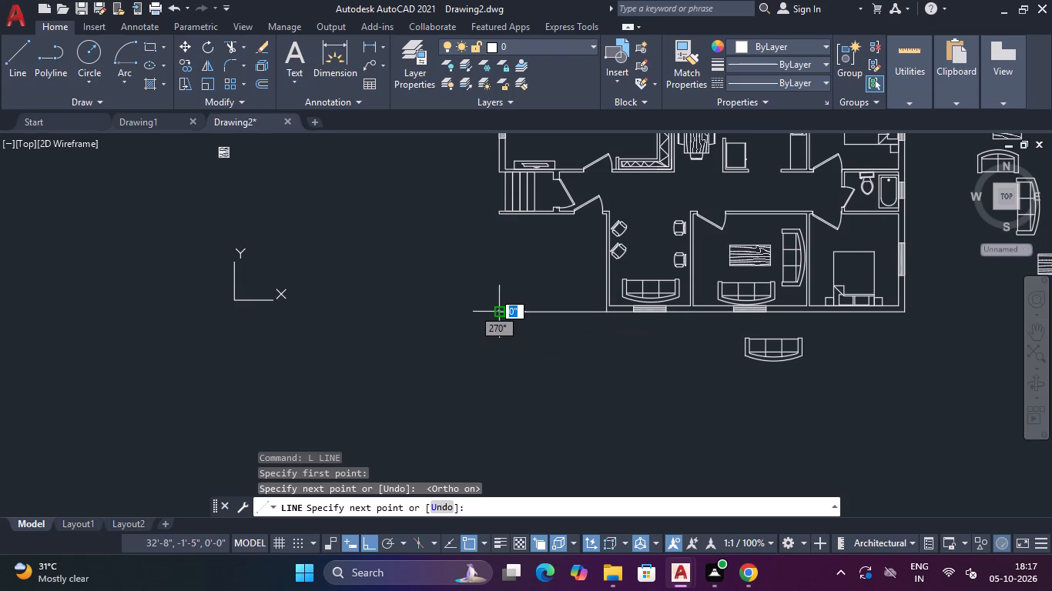
text(9")
key(Return)
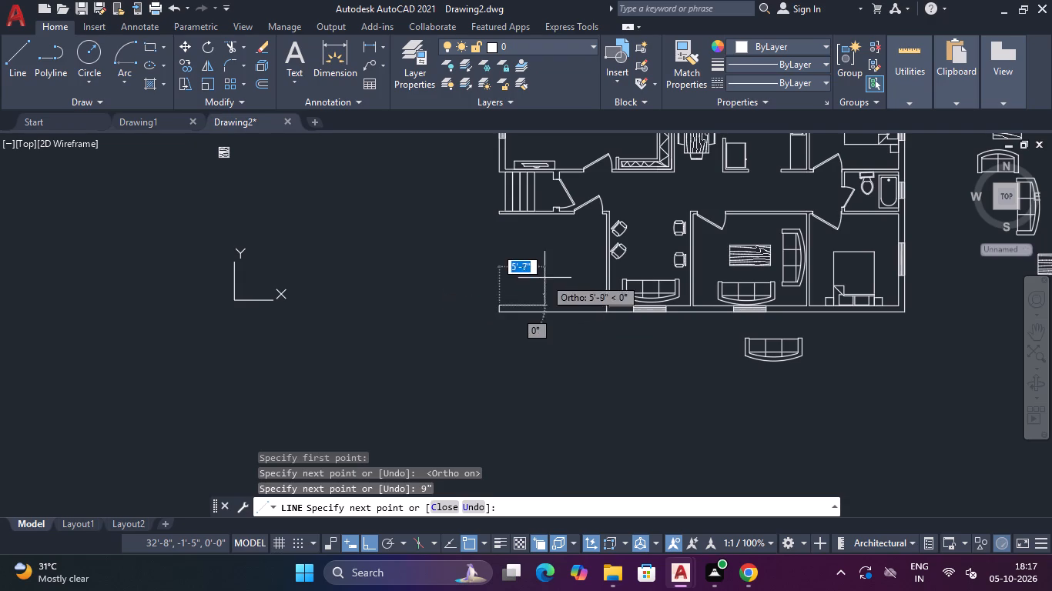
click(603, 306)
key(Escape)
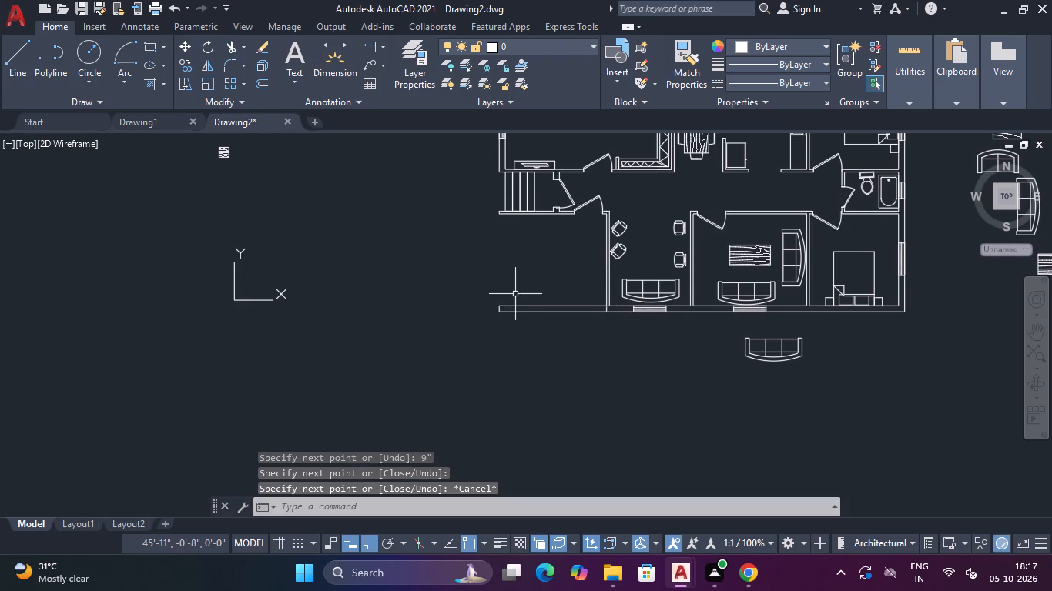
Draw a block outline 9" wide and 6" high on the north side of the new wall, at its west end.
scroll(508, 286, up, 2)
scroll(512, 283, down, 3)
middle_drag(512, 283, 534, 275)
scroll(525, 277, up, 2)
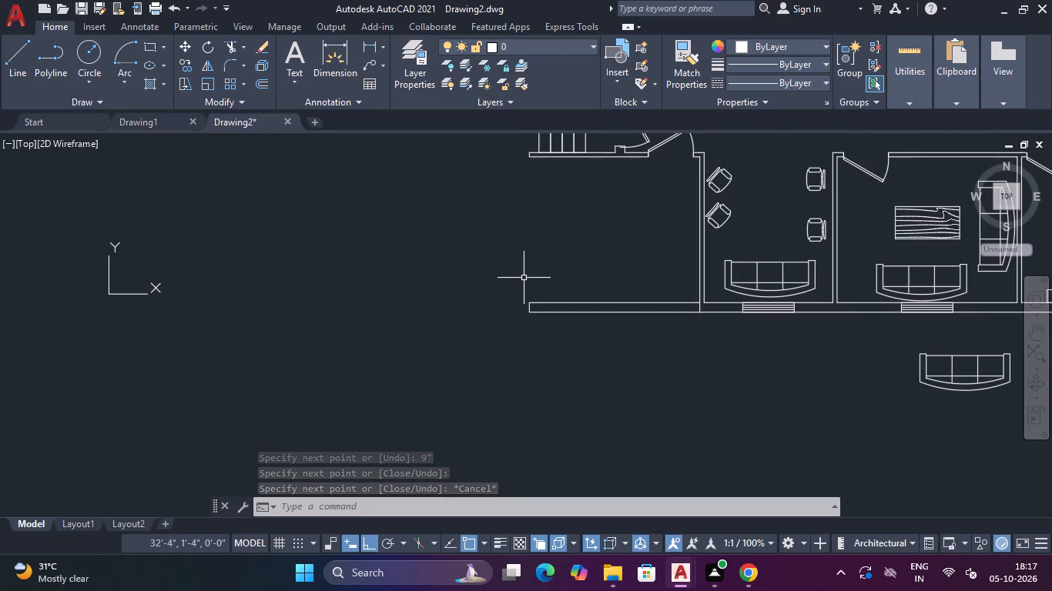
scroll(524, 278, up, 2)
scroll(524, 278, down, 2)
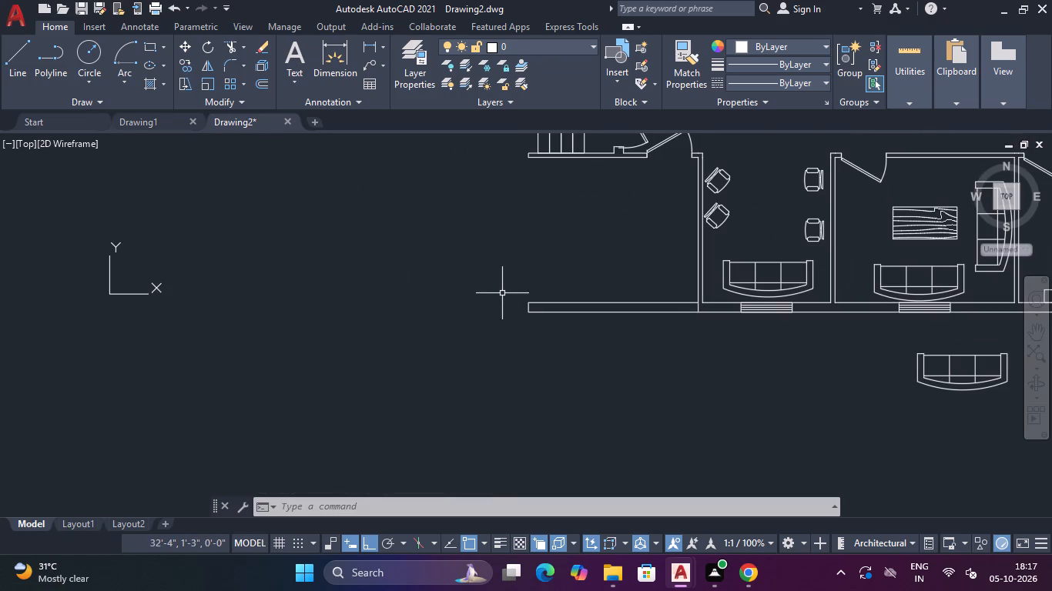
text(l)
key(space)
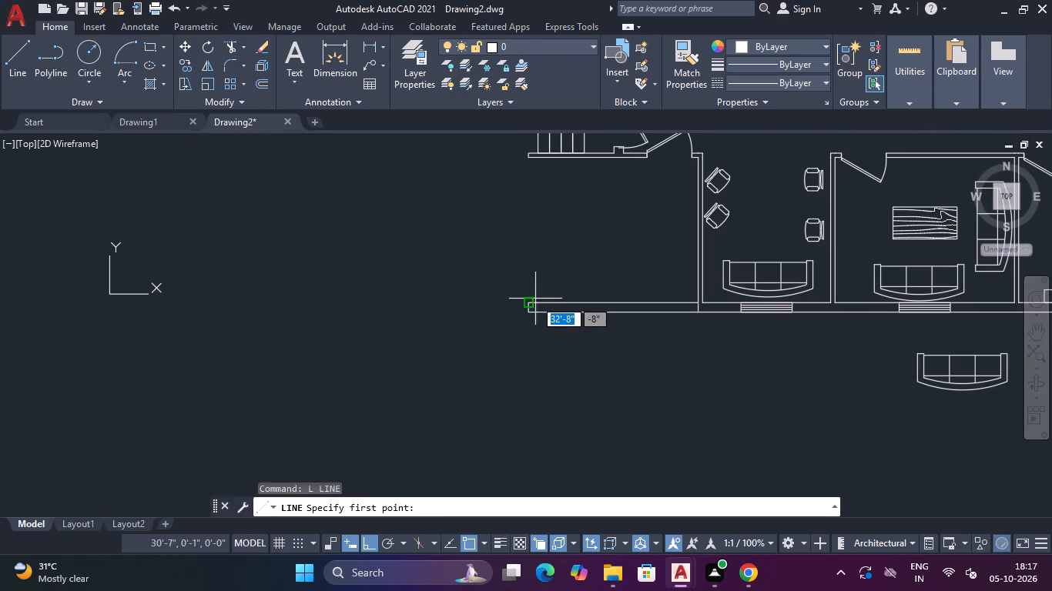
click(524, 304)
text(6")
key(Return)
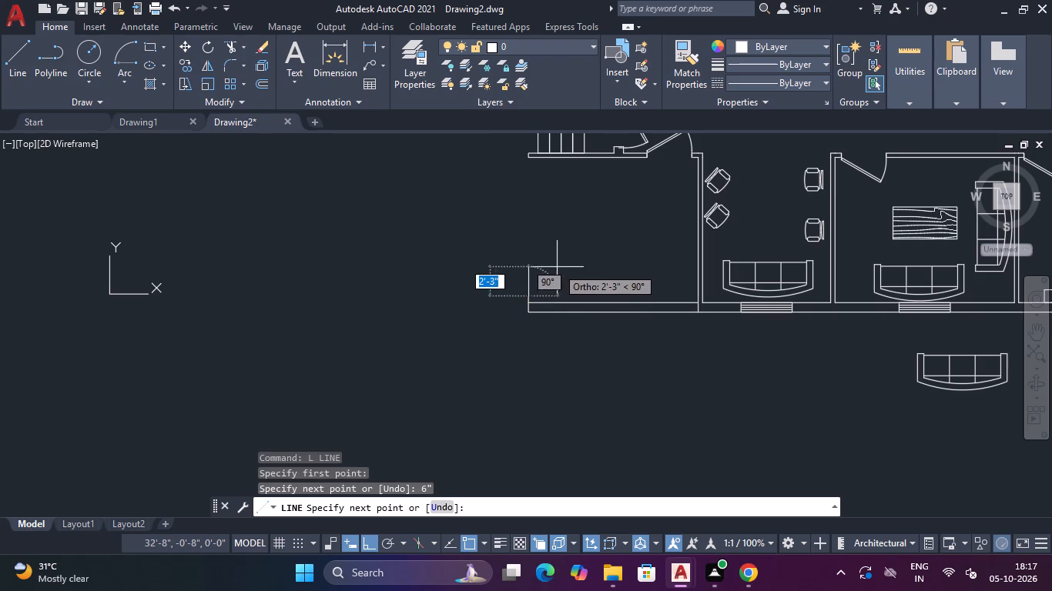
scroll(534, 271, up, 3)
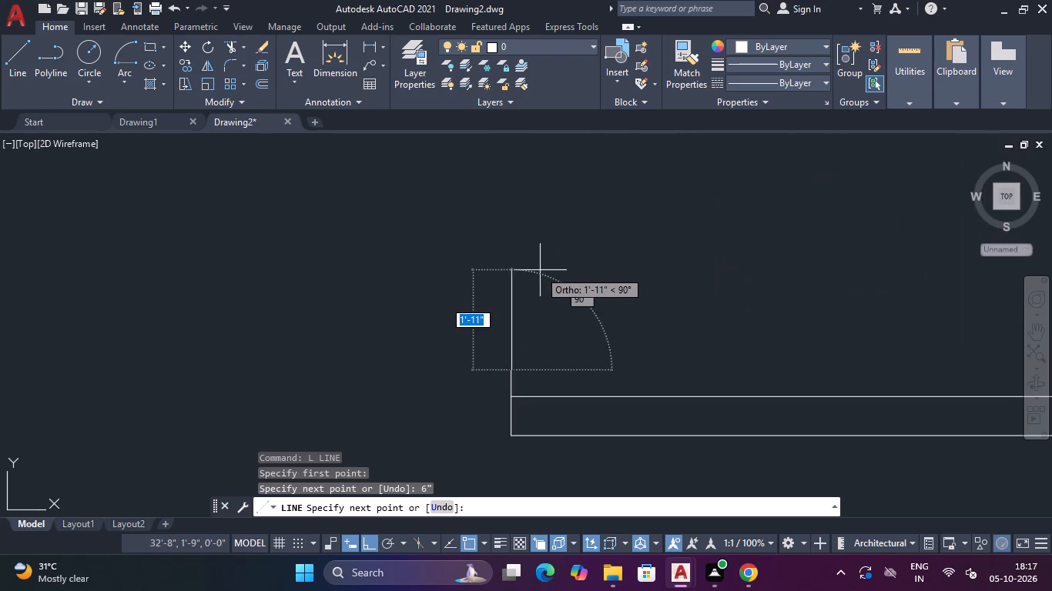
middle_drag(554, 278, 585, 179)
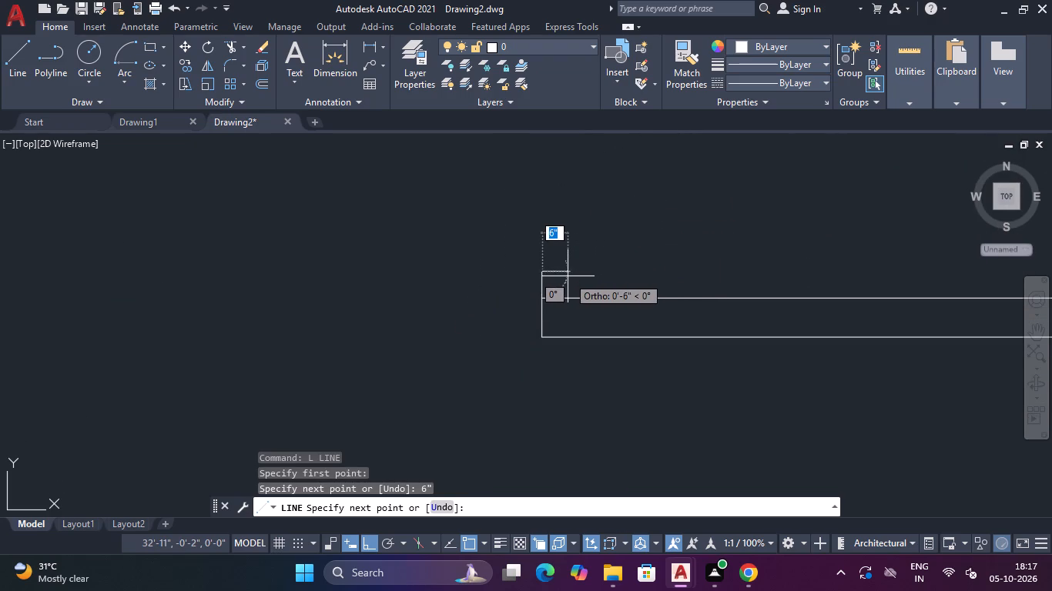
text(9")
key(Return)
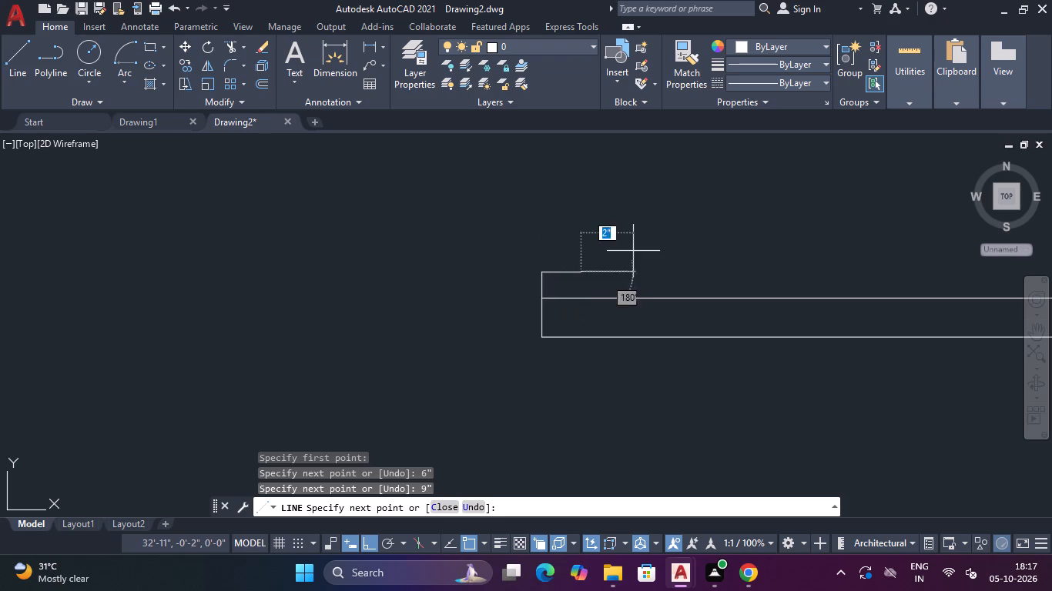
click(577, 299)
key(Escape)
Delete the 9" by 6" block outline on the north side of the new wall's west end.
scroll(571, 295, up, 4)
scroll(571, 295, down, 3)
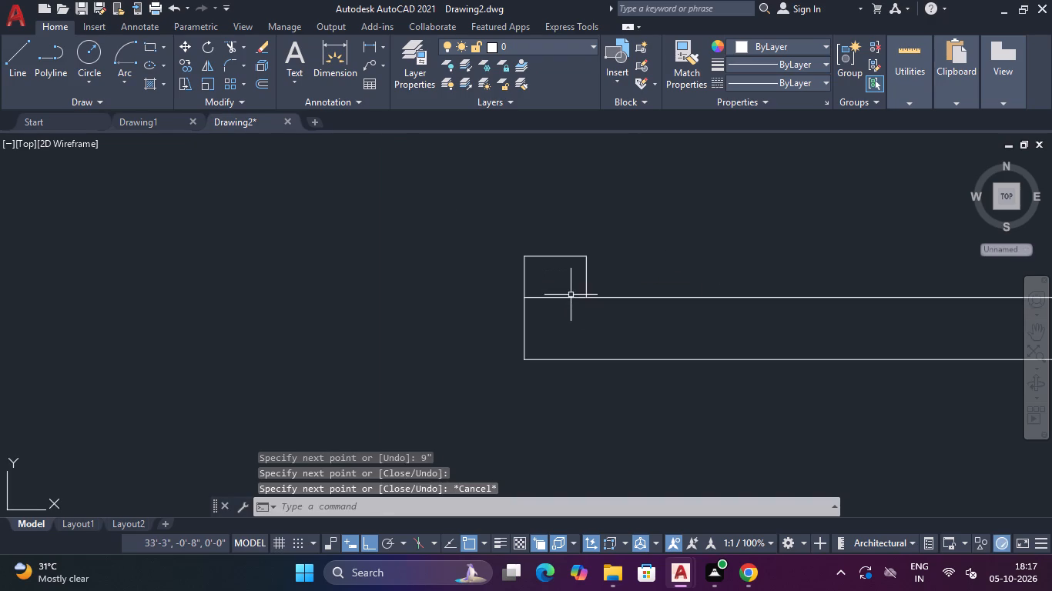
drag(631, 234, 620, 238)
click(528, 268)
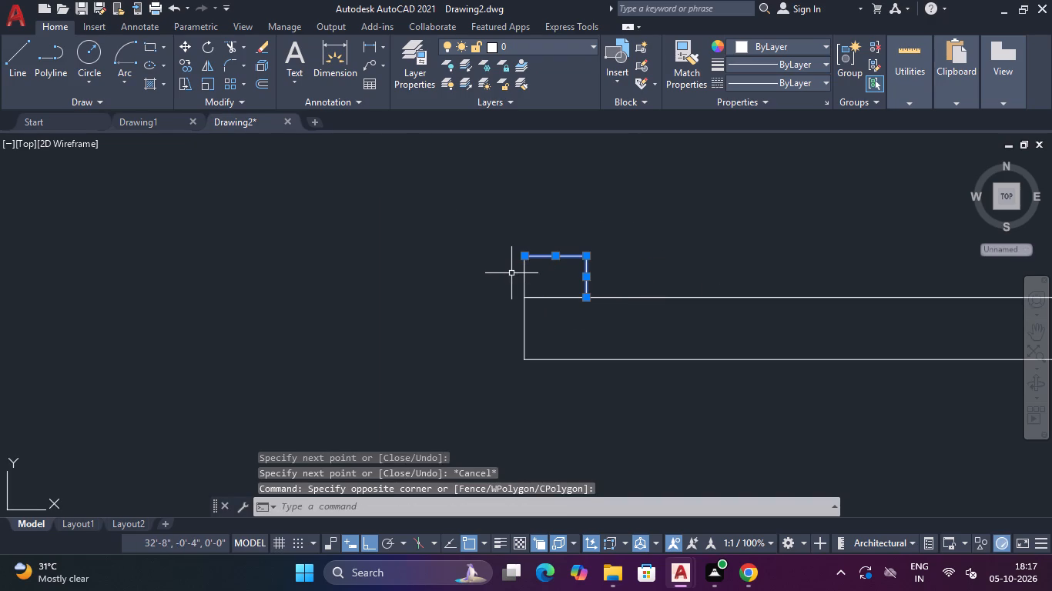
key(BackSpace)
key(Delete)
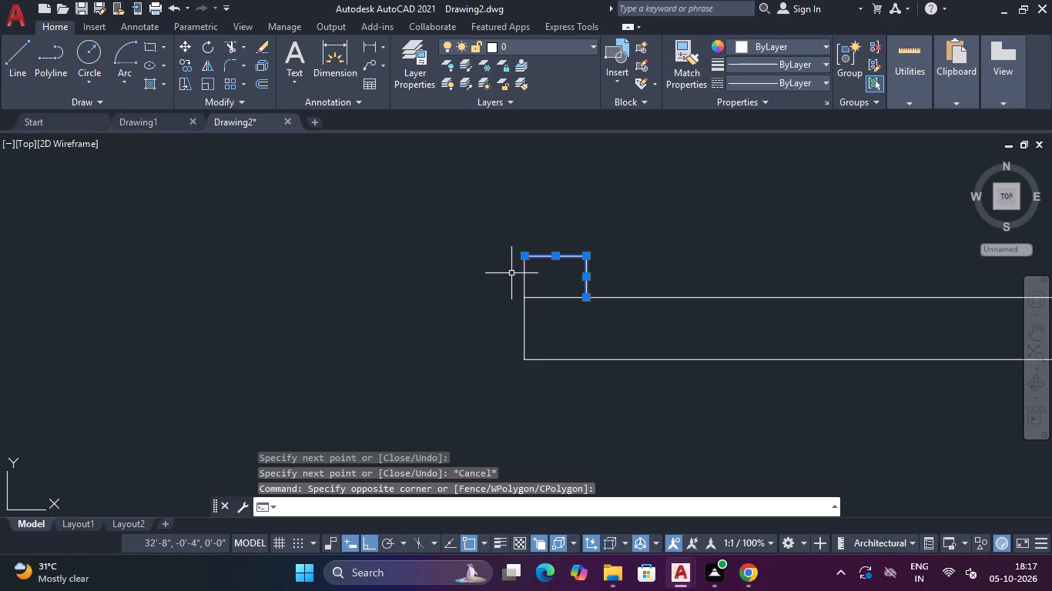
key(Delete)
key(Page_Down)
key(Delete)
key(Delete)
key(Escape)
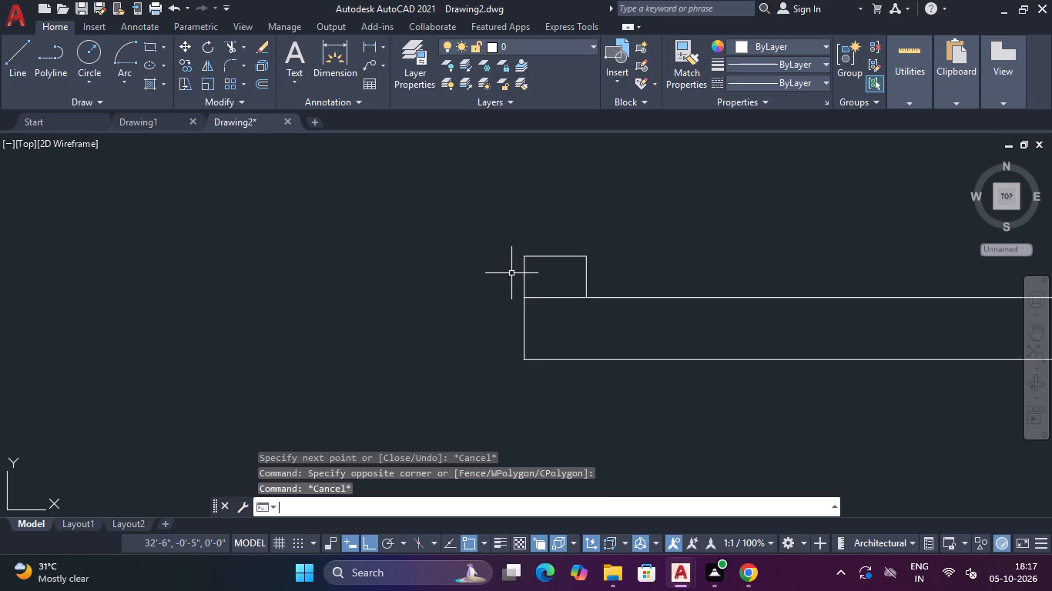
click(600, 235)
click(481, 282)
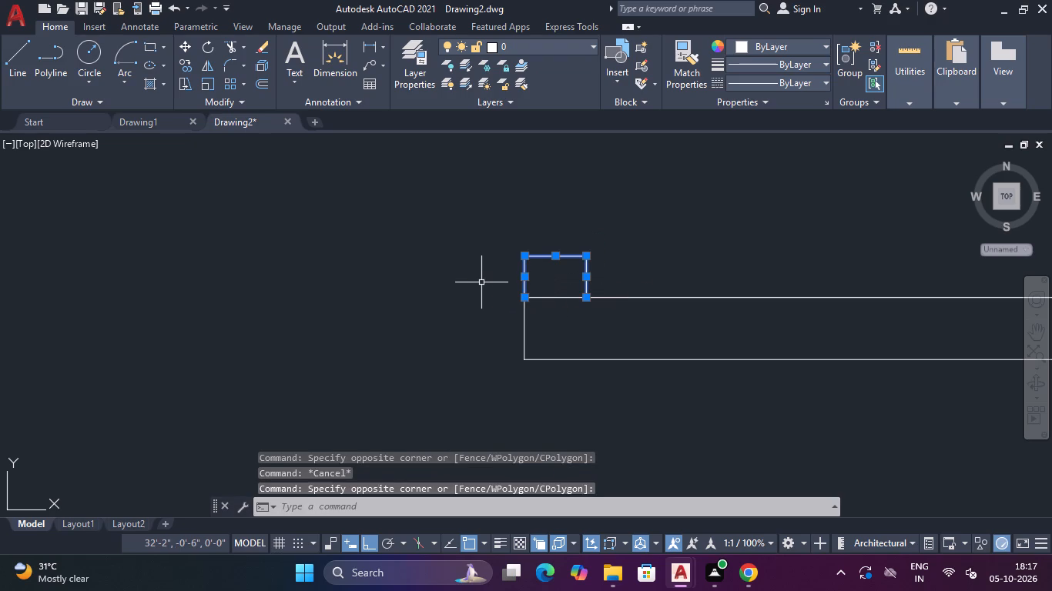
key(Delete)
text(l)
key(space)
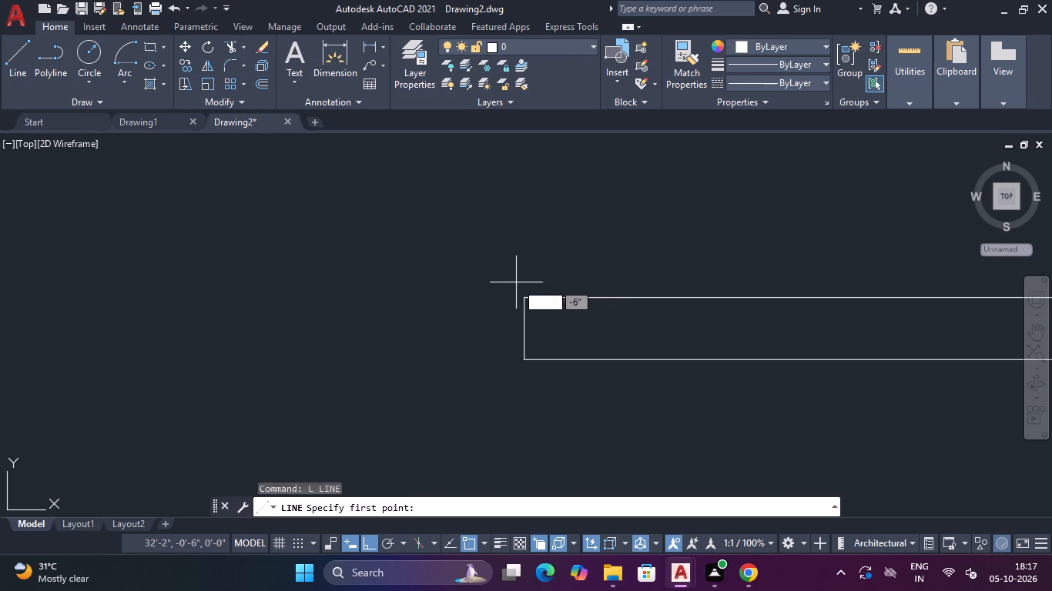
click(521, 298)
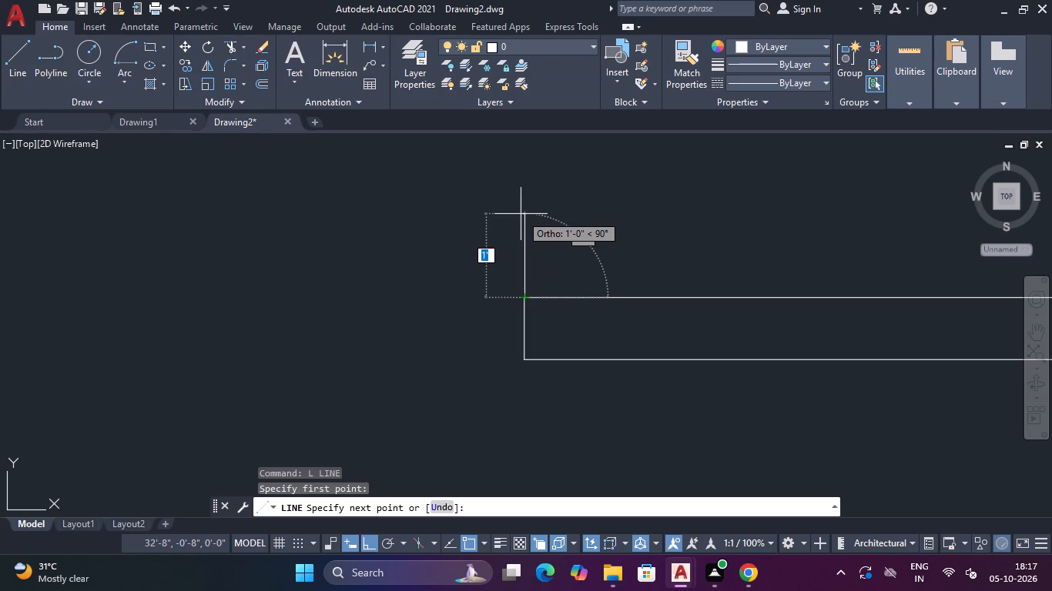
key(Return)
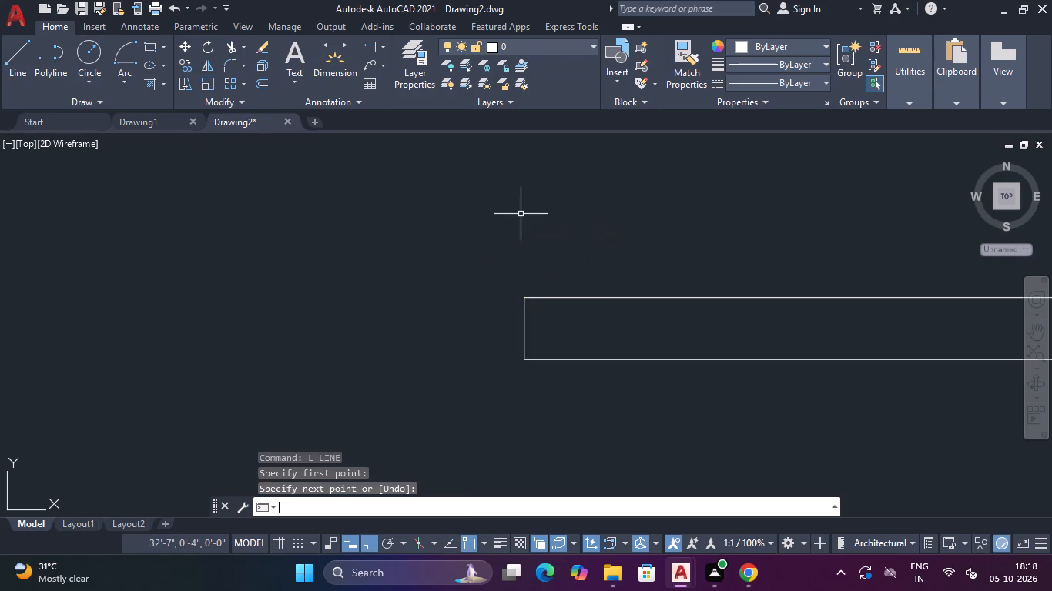
Draw a block outline 1' high and 9" wide on the north side of the new wall, flush with its west end.
text(l)
key(space)
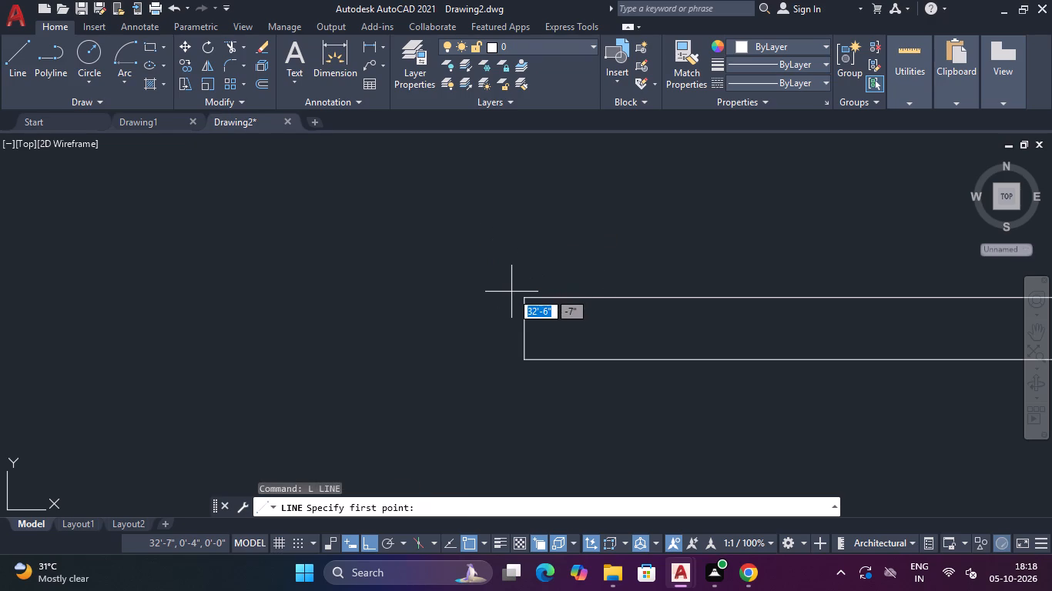
click(520, 296)
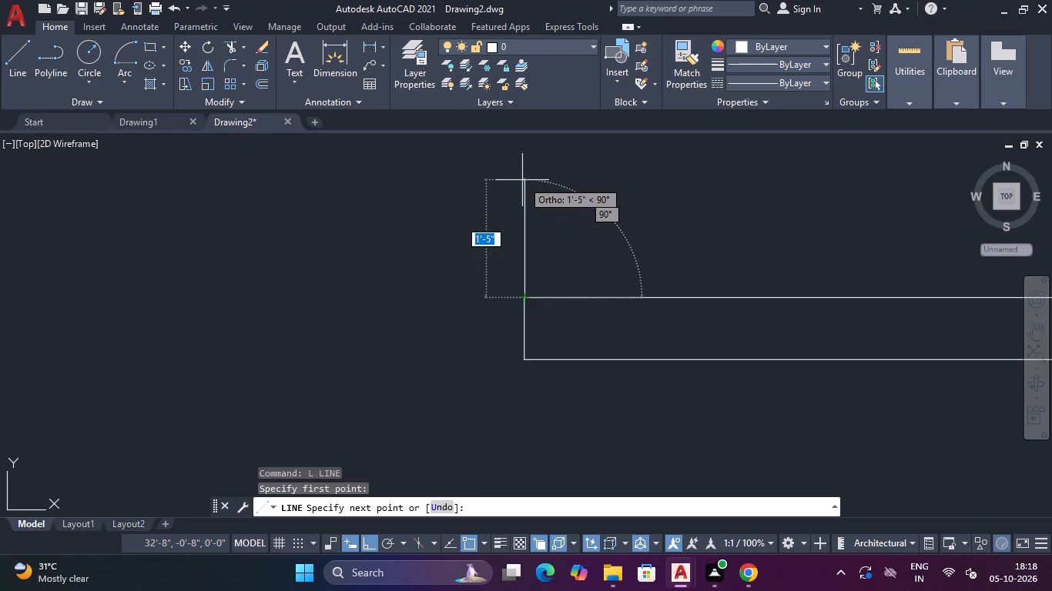
text(1')
key(Return)
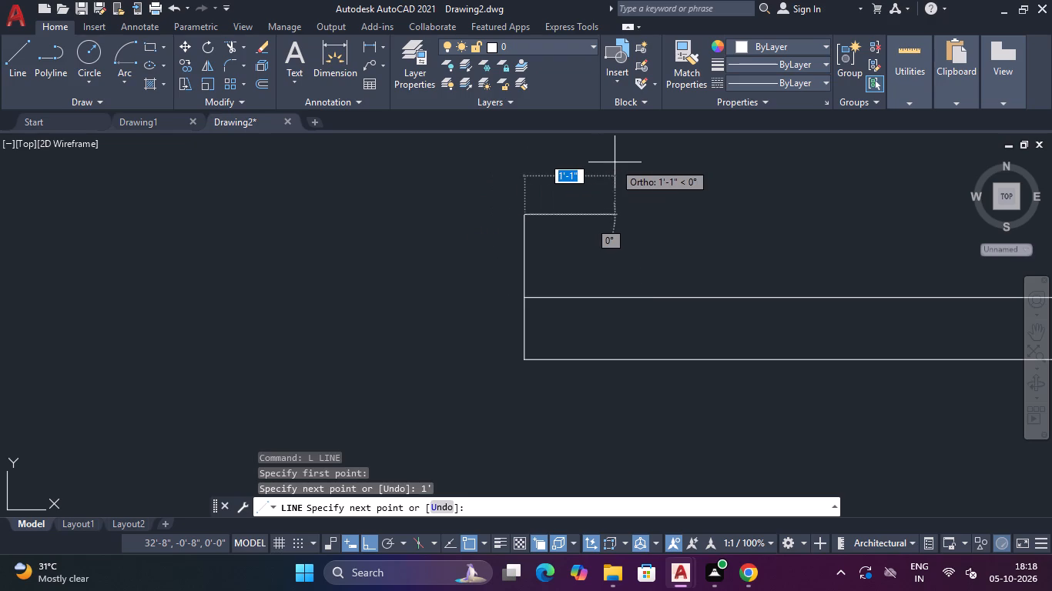
text(9")
key(Return)
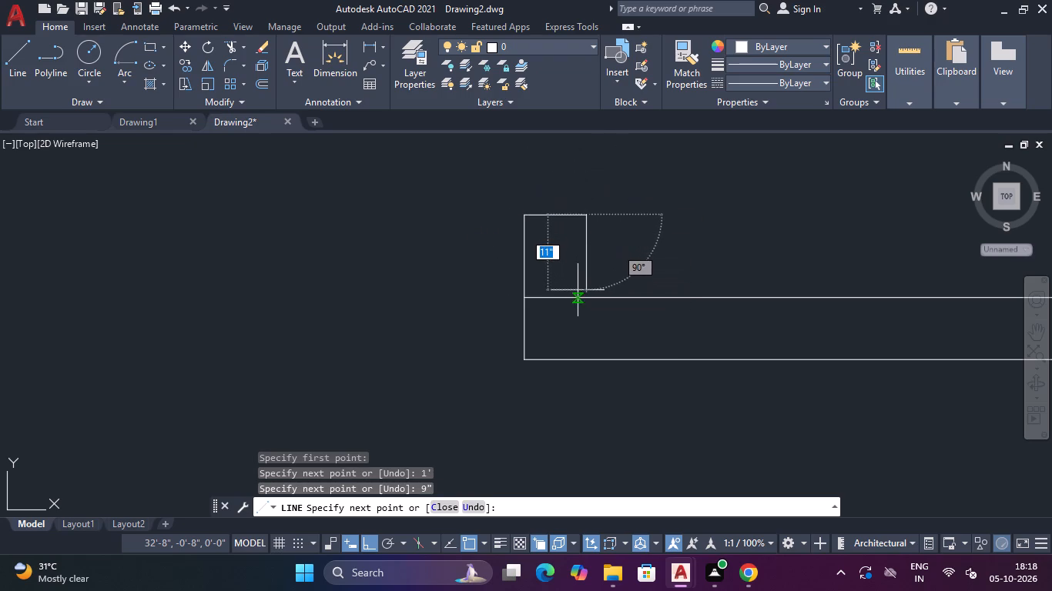
click(588, 298)
key(Escape)
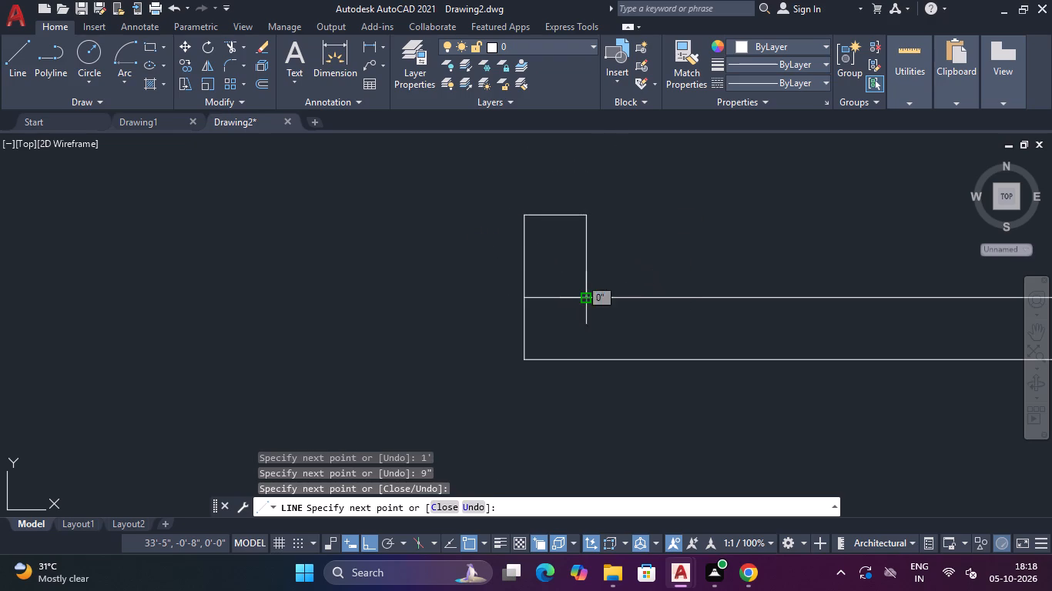
Draw a matching block outline 1' deep and 9" wide below the wall south of the entrance steps, flush with its west end.
scroll(660, 202, down, 3)
middle_drag(667, 197, 659, 440)
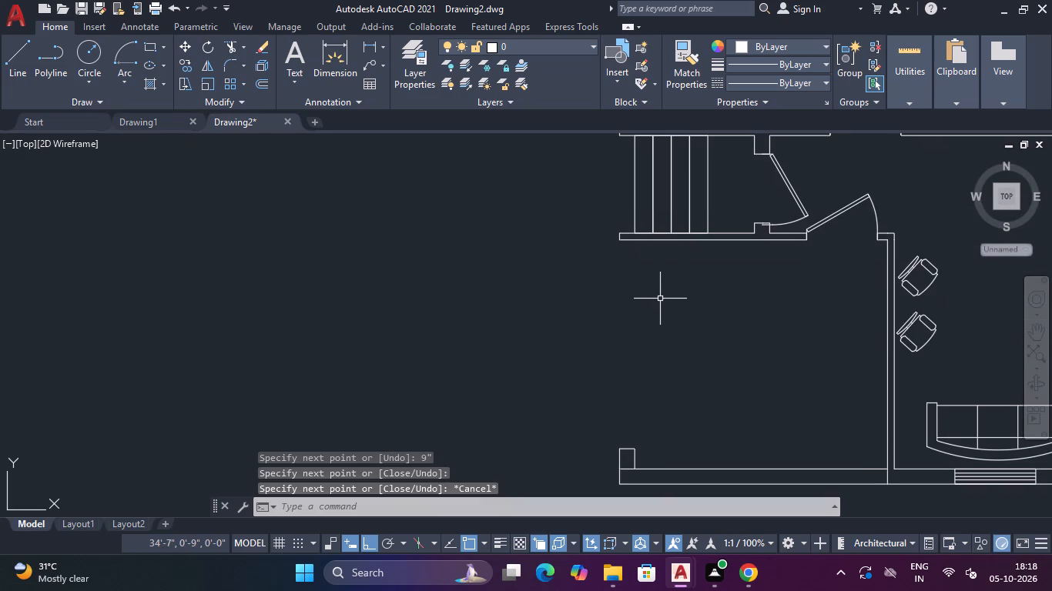
key(space)
scroll(618, 255, up, 3)
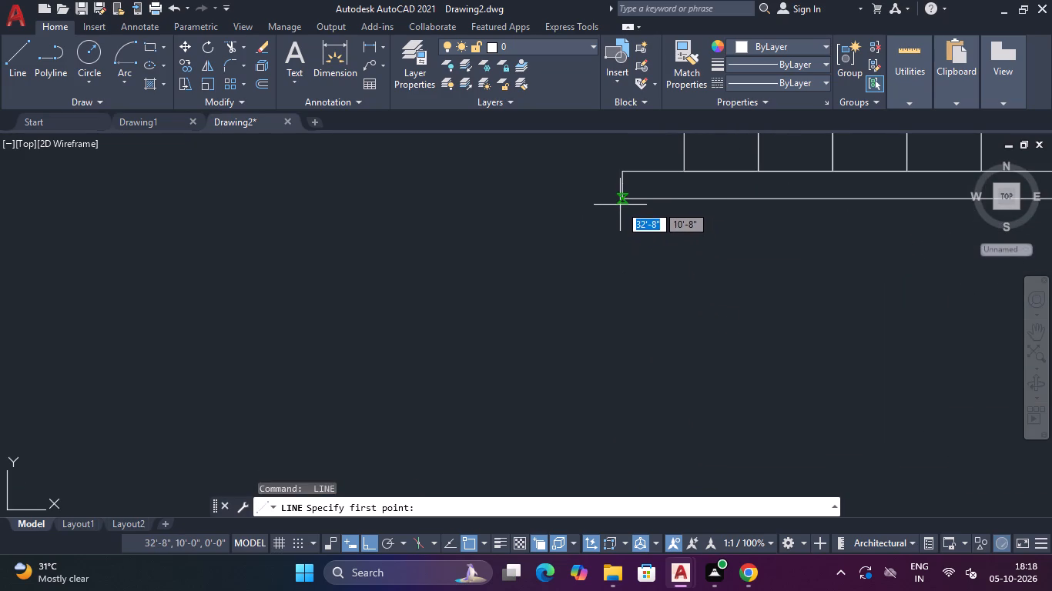
click(620, 202)
text(1')
key(Return)
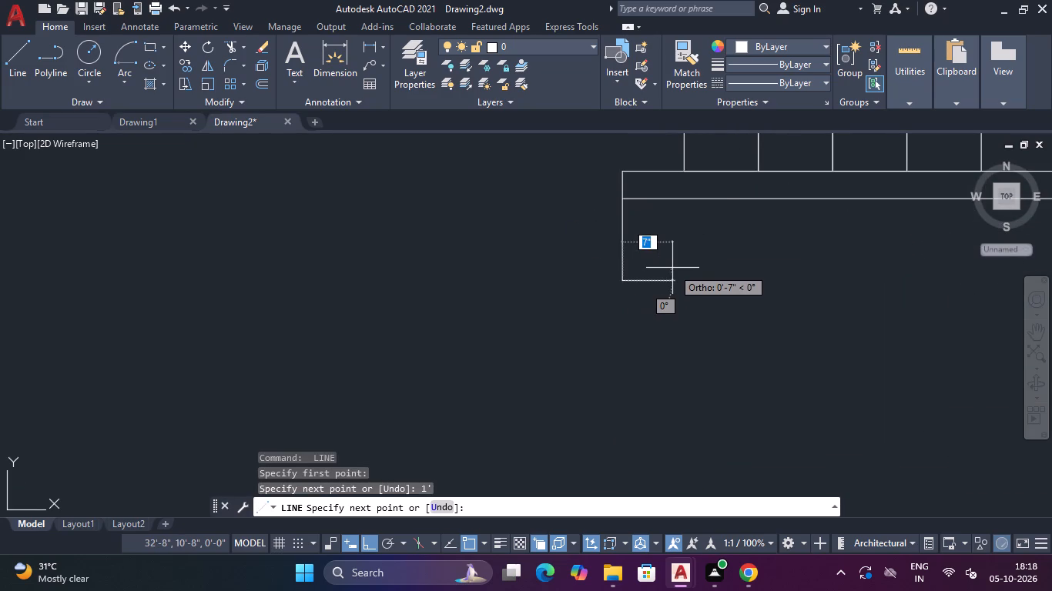
text(9")
key(Return)
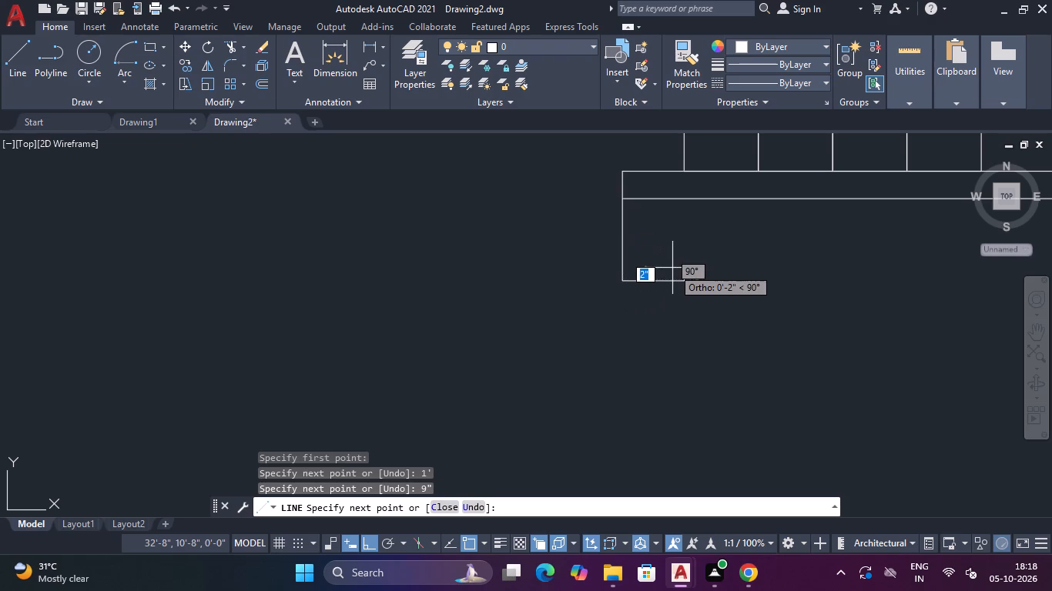
click(688, 199)
key(Escape)
Trim the wall lines separating the two 9" wide blocks from their walls.
text(tr)
key(space)
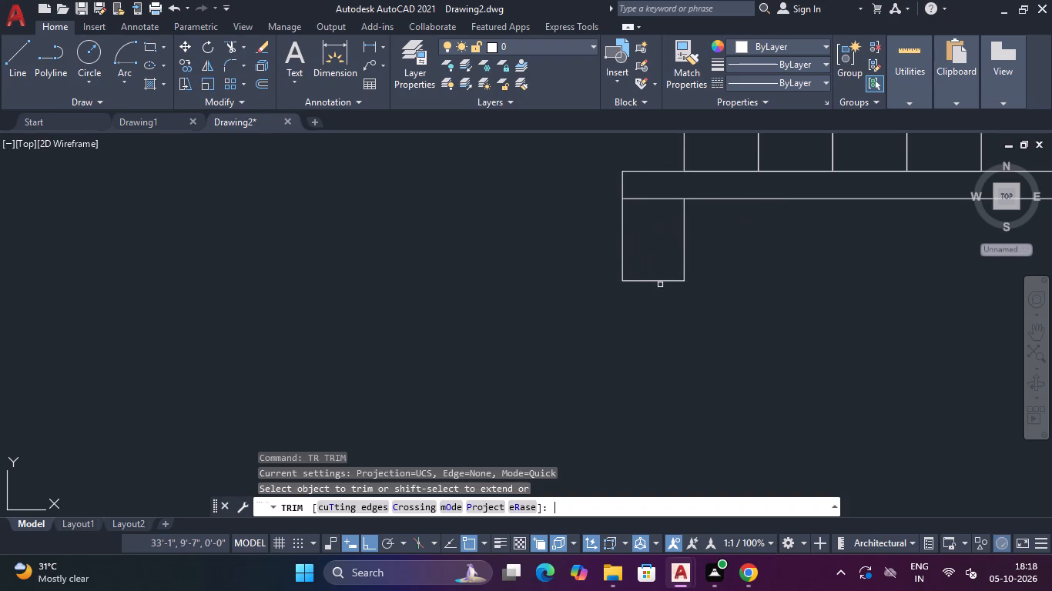
drag(649, 192, 653, 219)
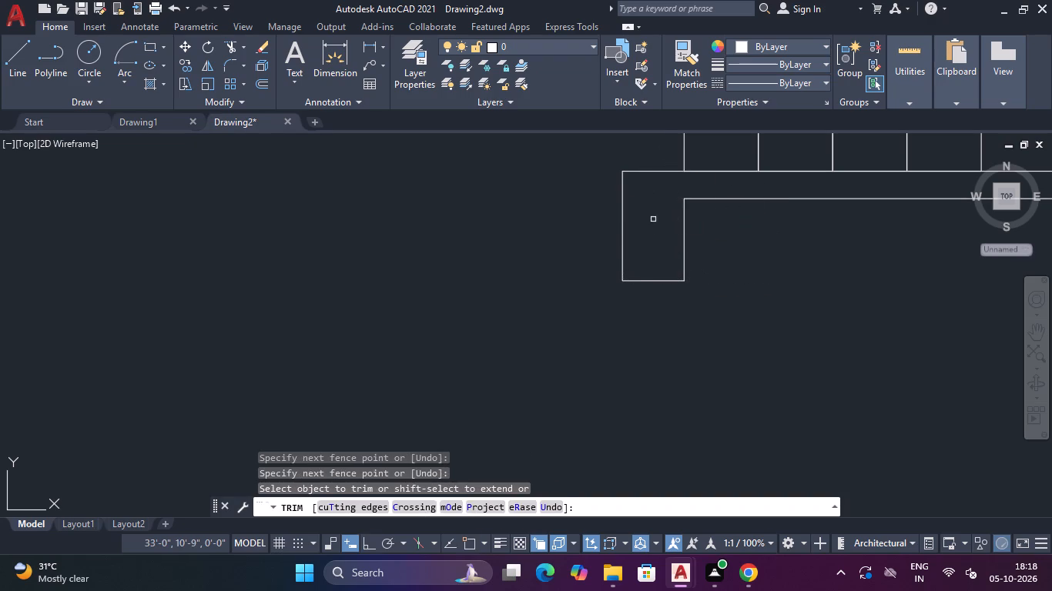
scroll(655, 230, down, 4)
scroll(649, 391, up, 2)
click(676, 369)
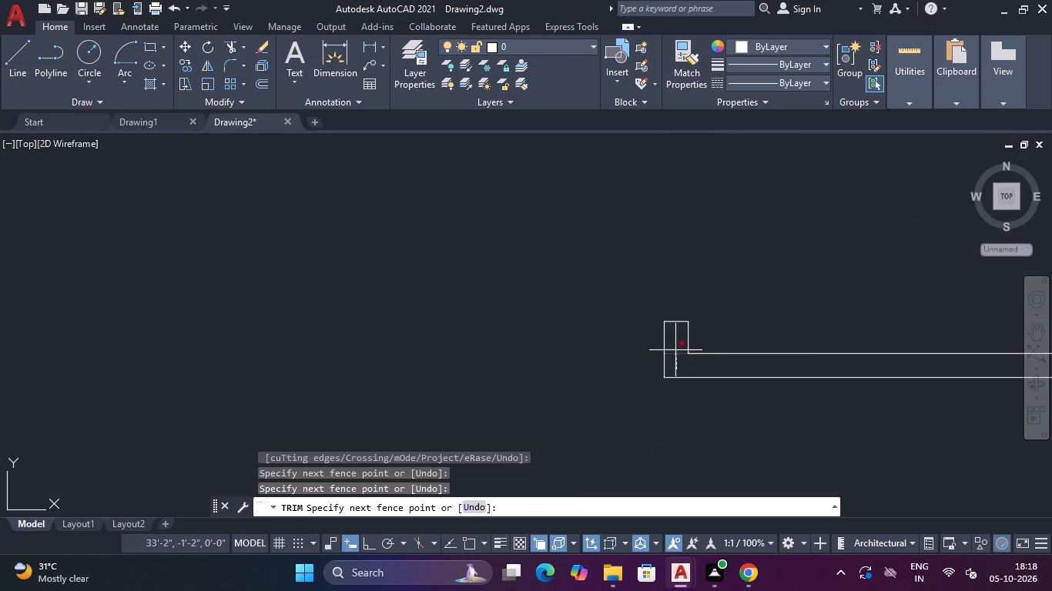
click(675, 349)
scroll(688, 334, down, 4)
middle_drag(648, 340, 596, 343)
key(Escape)
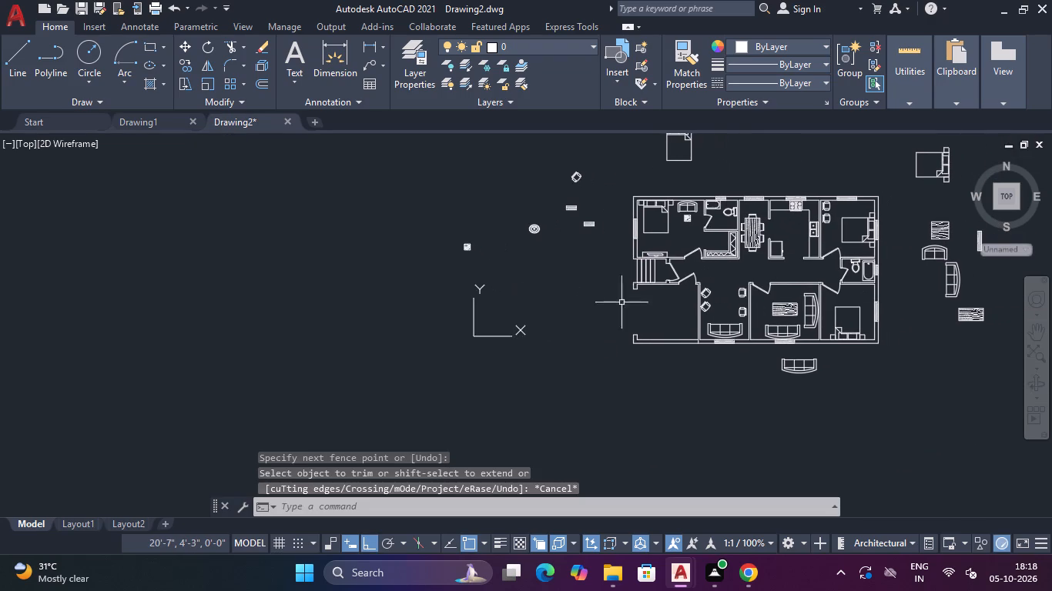
Insert the Vehicles - Imperial block from the architectural tool palette in the empty area west of the plan.
key(ctrl+3)
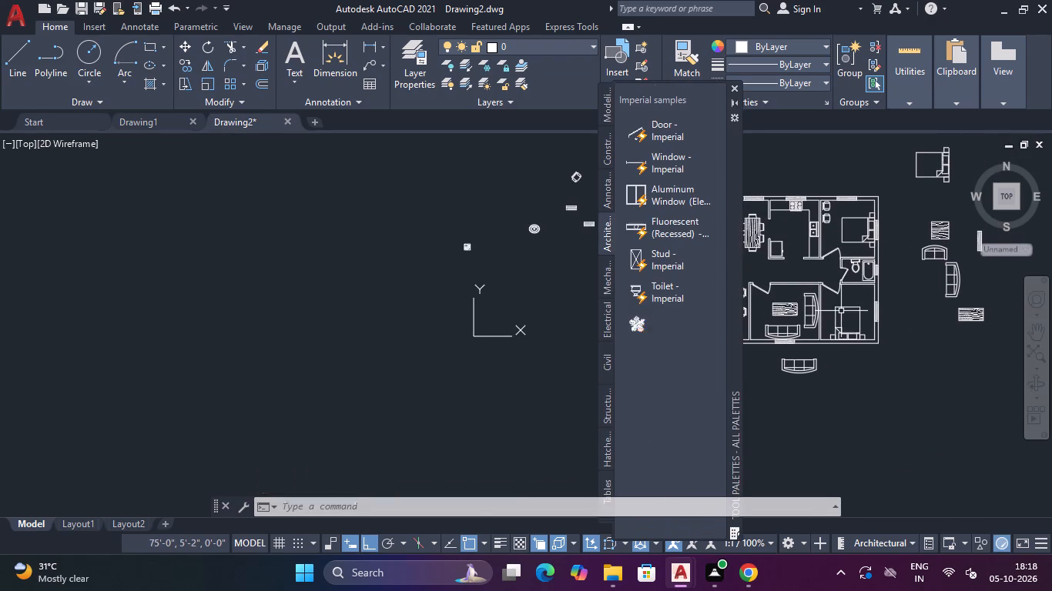
drag(647, 357, 333, 329)
key(Escape)
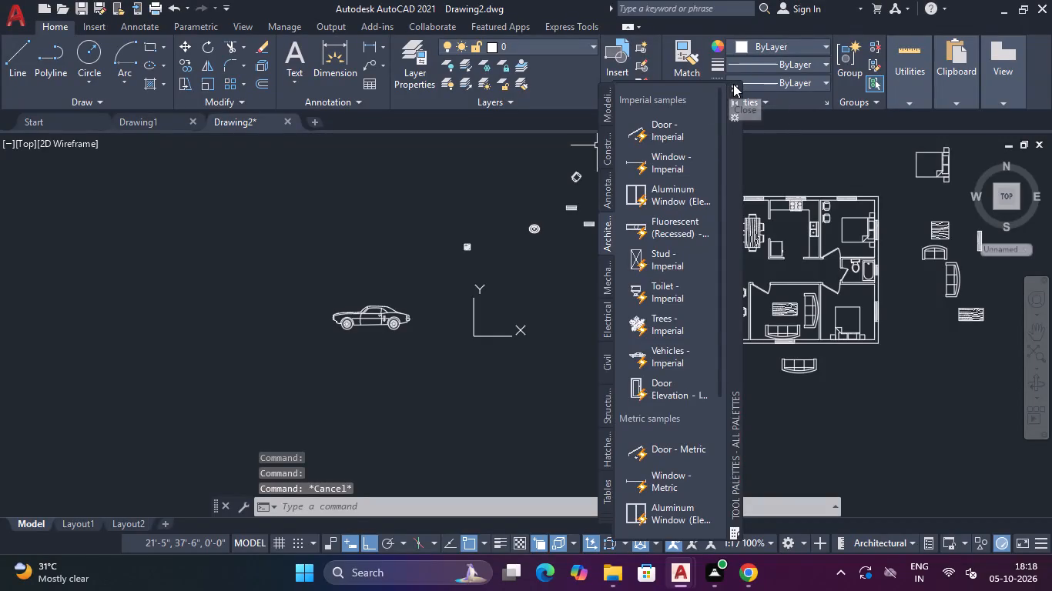
click(733, 84)
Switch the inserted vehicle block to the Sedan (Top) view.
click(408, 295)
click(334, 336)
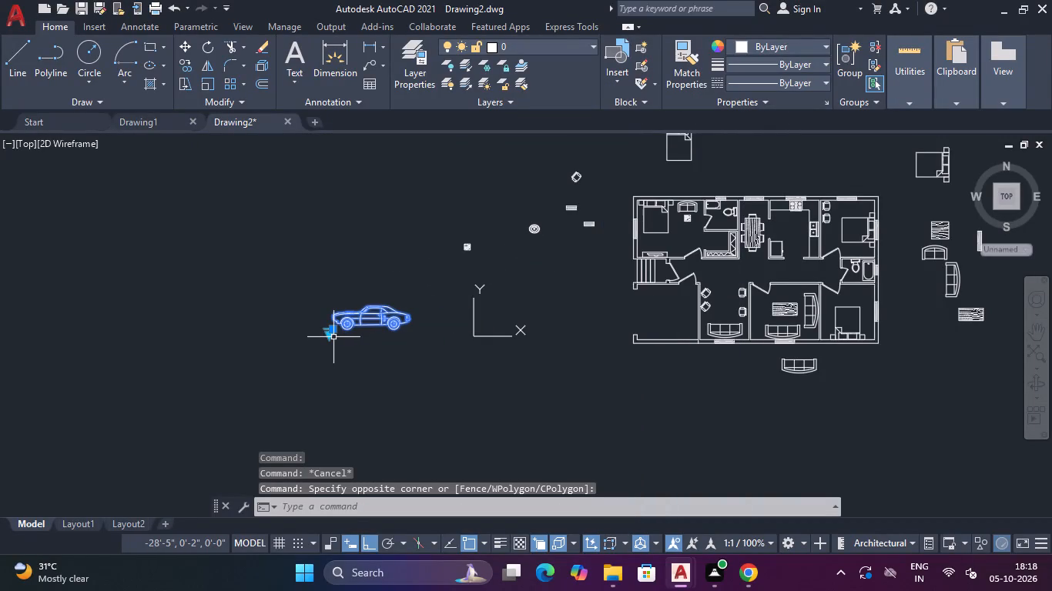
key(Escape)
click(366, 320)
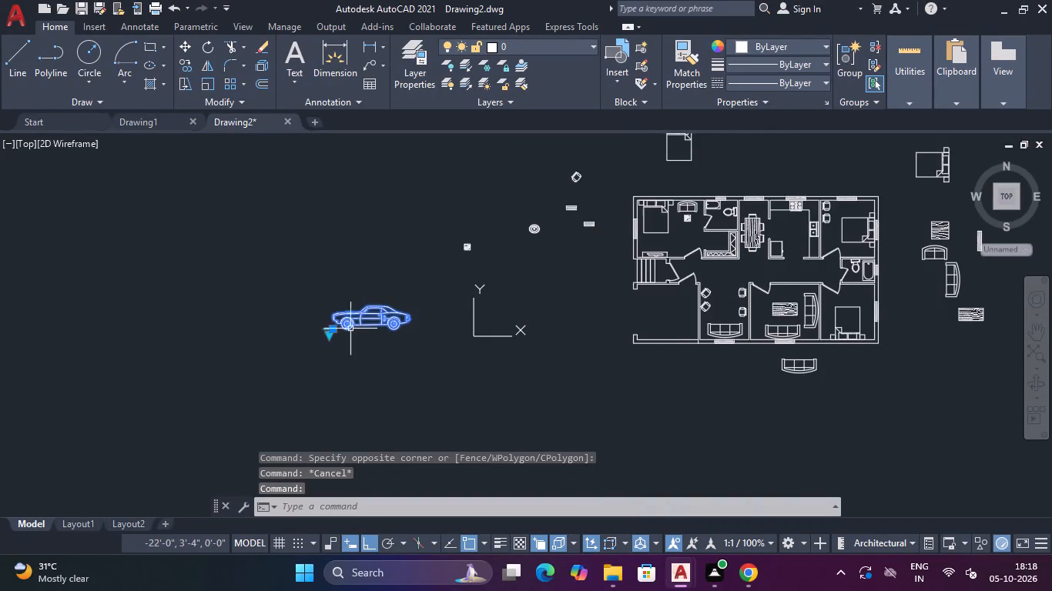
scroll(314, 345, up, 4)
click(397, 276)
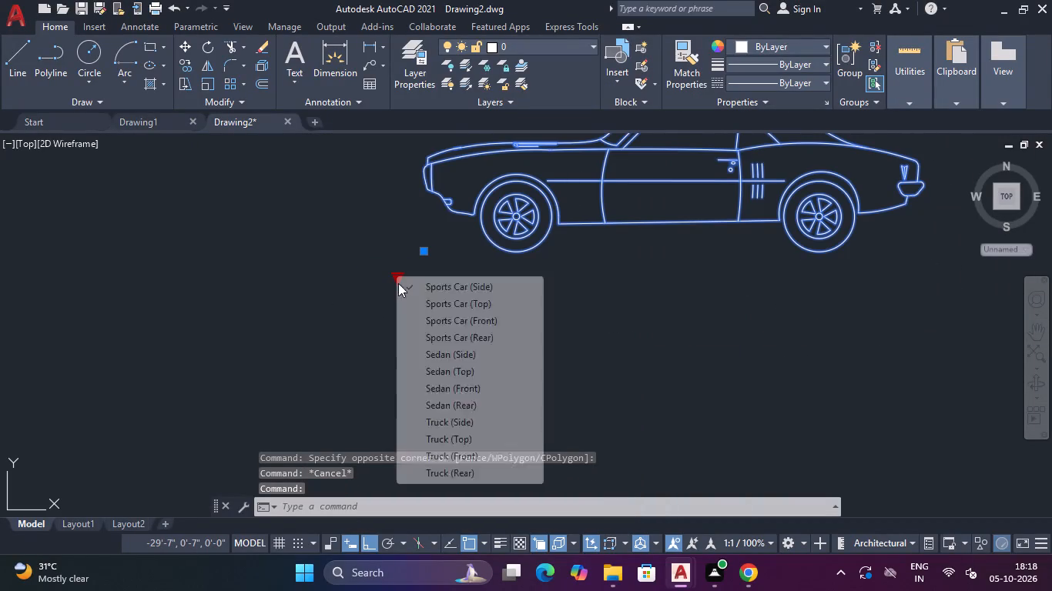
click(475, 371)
Switch the vehicle block to the Sports Car (Top) view.
scroll(489, 369, down, 4)
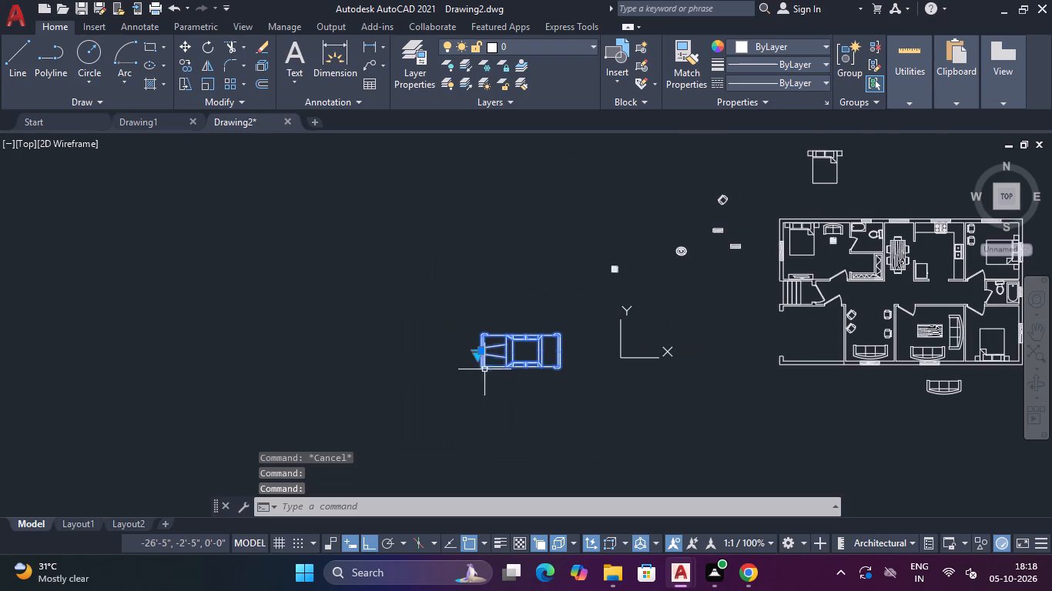
scroll(474, 358, up, 4)
click(497, 344)
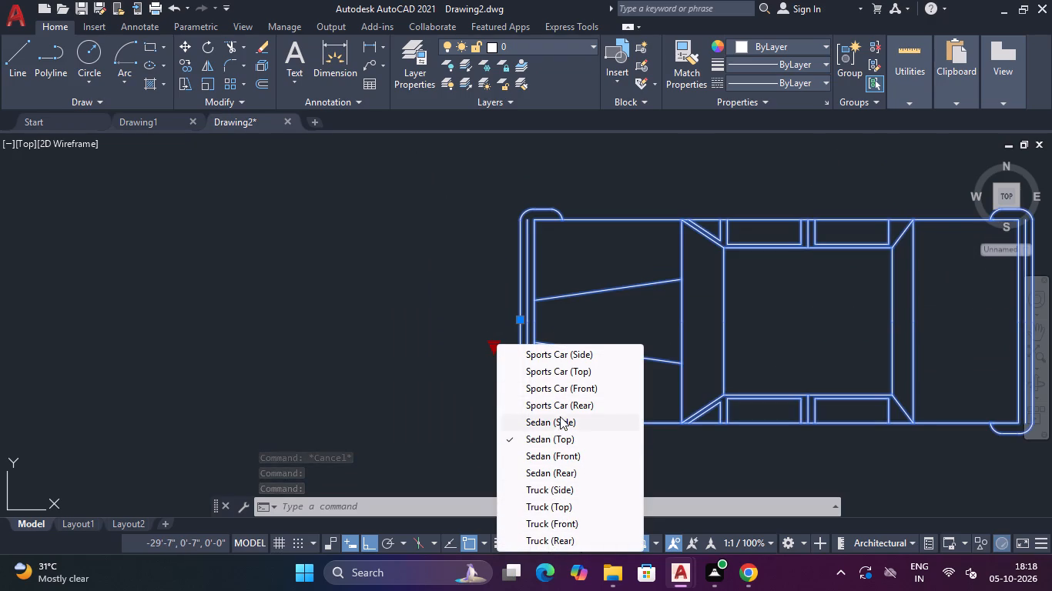
click(568, 377)
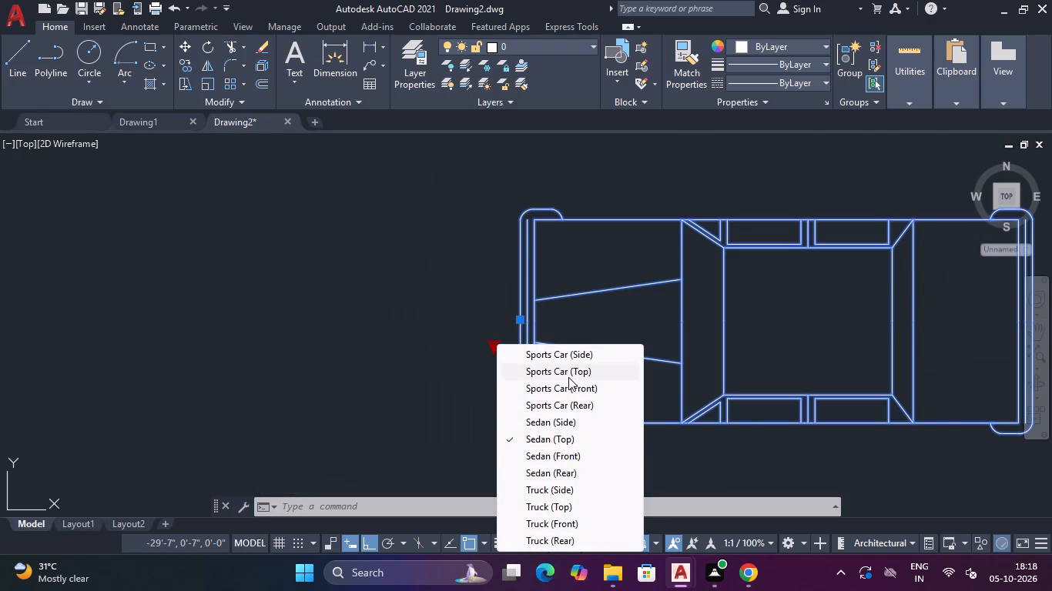
Move the sports car into the bay west of the south-west room, between the two wall blocks, with its front projecting west of the opening.
scroll(565, 352, down, 3)
click(715, 309)
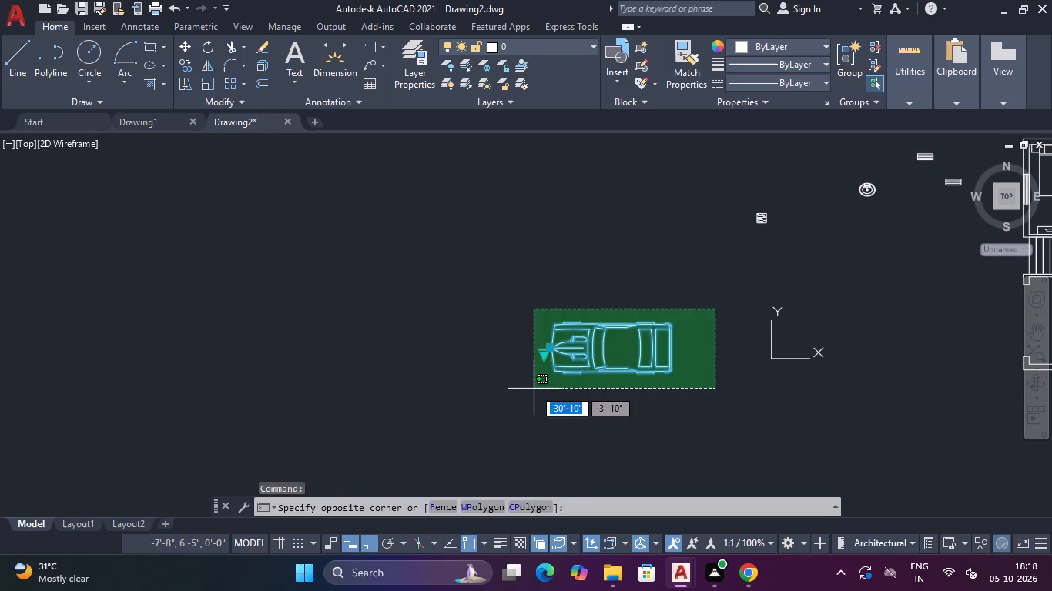
click(534, 389)
text(m)
key(space)
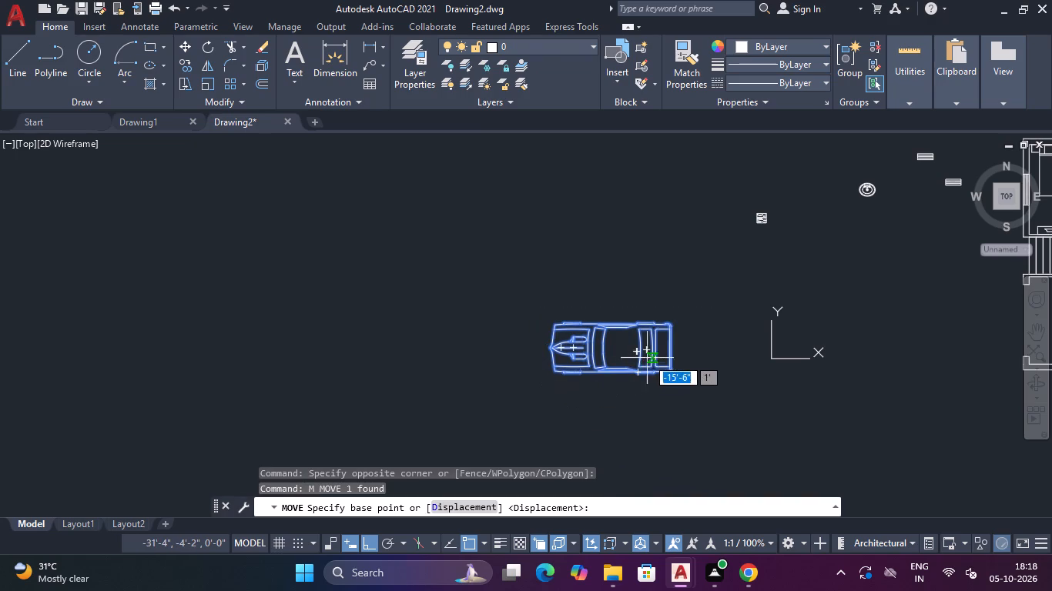
click(645, 355)
middle_drag(645, 355, 248, 353)
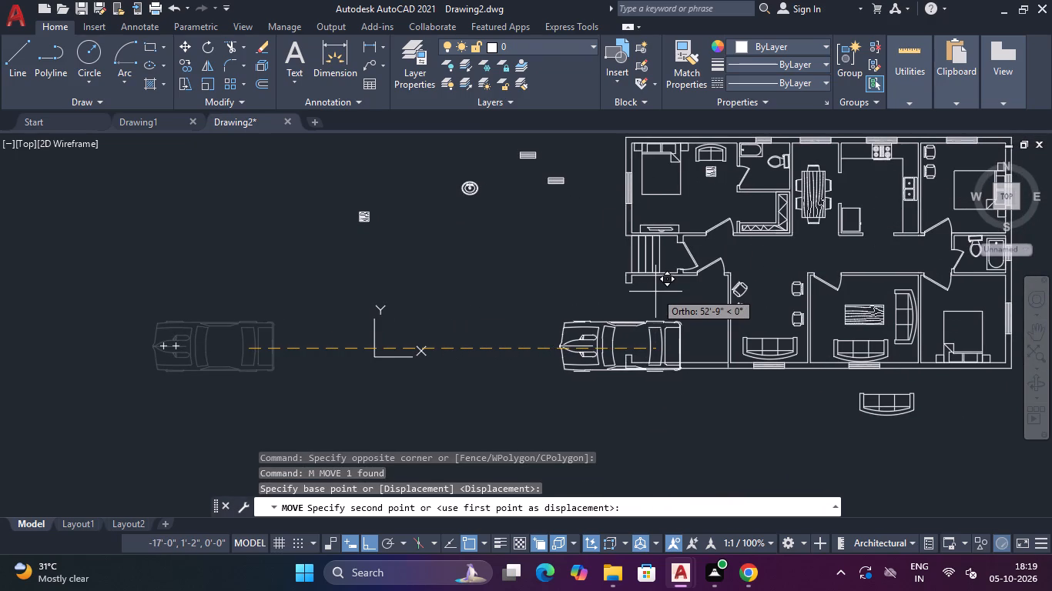
key(F8)
middle_drag(655, 314, 577, 309)
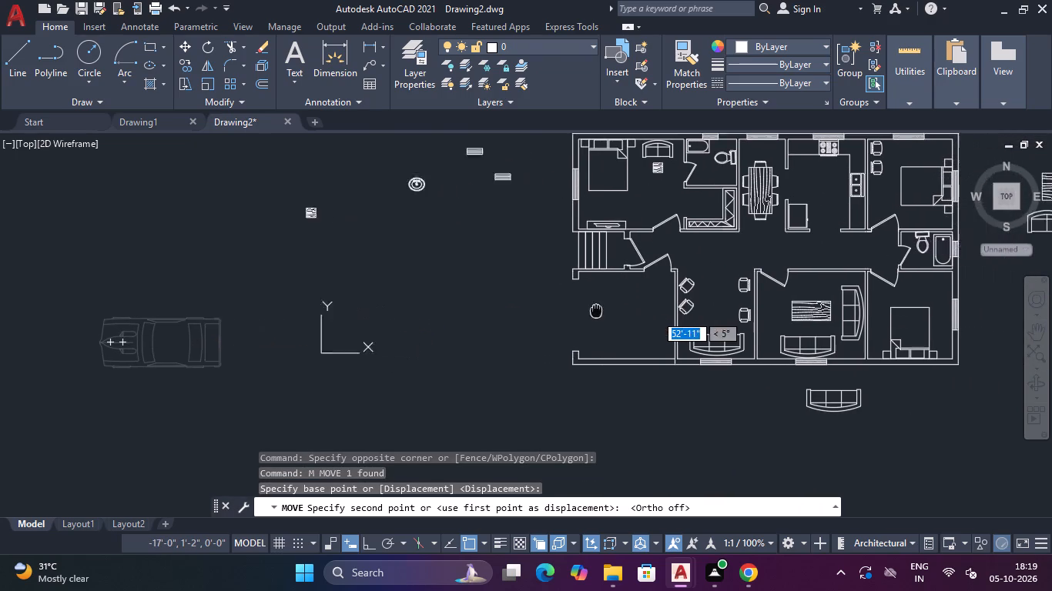
middle_drag(577, 309, 498, 306)
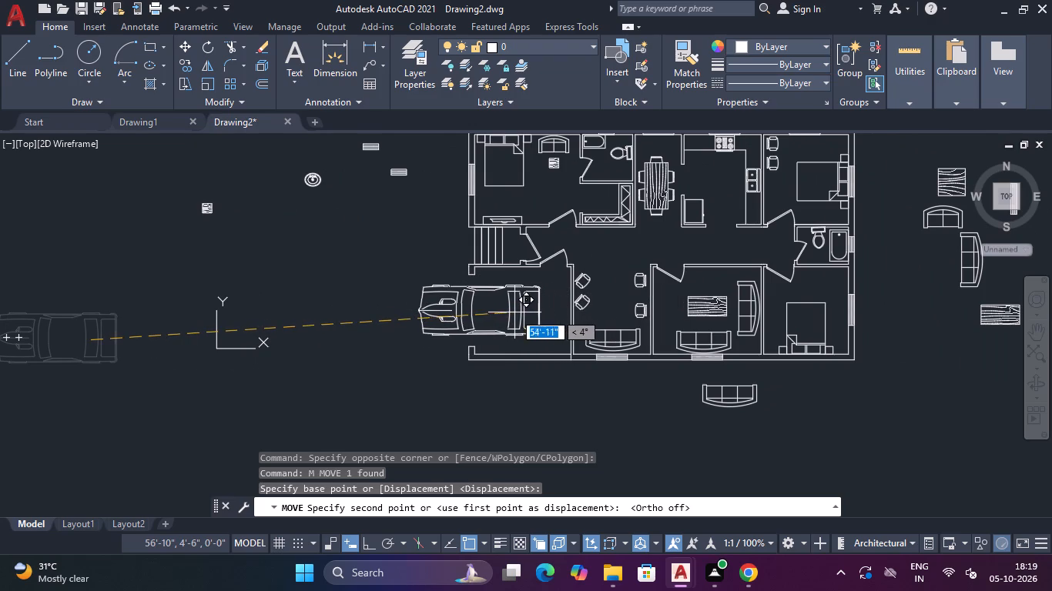
click(509, 312)
Scale the sports car down slightly, using the north corner of its front end as the base point.
scroll(527, 304, up, 2)
click(563, 245)
click(470, 282)
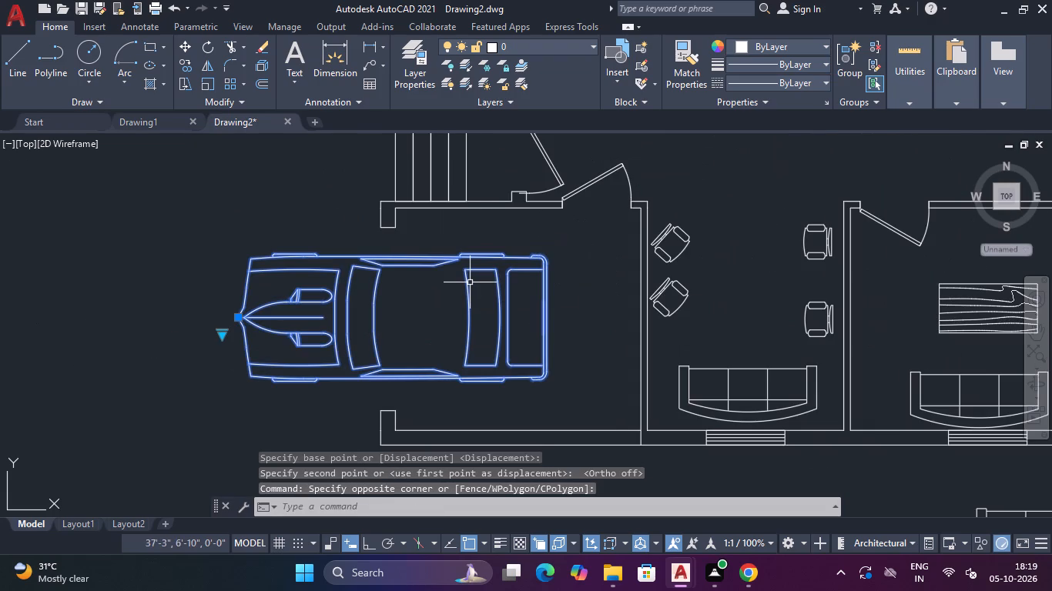
text(sc)
key(space)
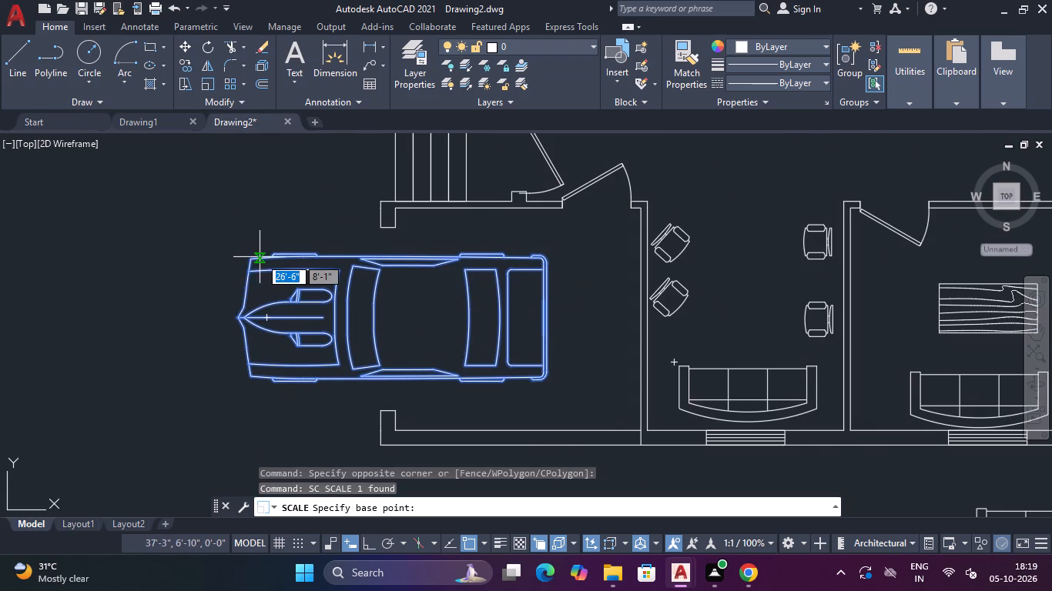
click(249, 262)
click(417, 307)
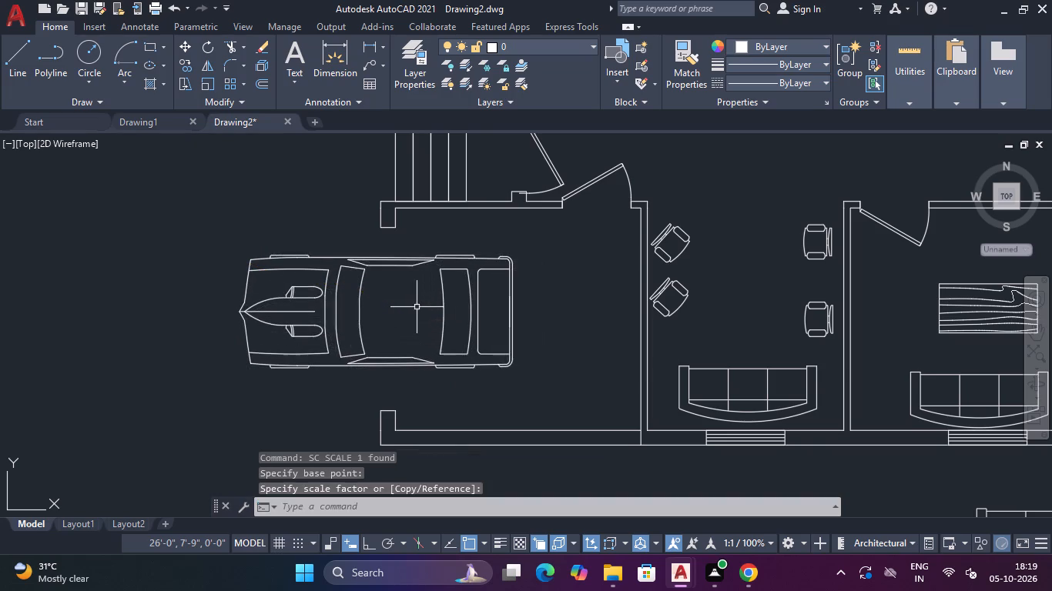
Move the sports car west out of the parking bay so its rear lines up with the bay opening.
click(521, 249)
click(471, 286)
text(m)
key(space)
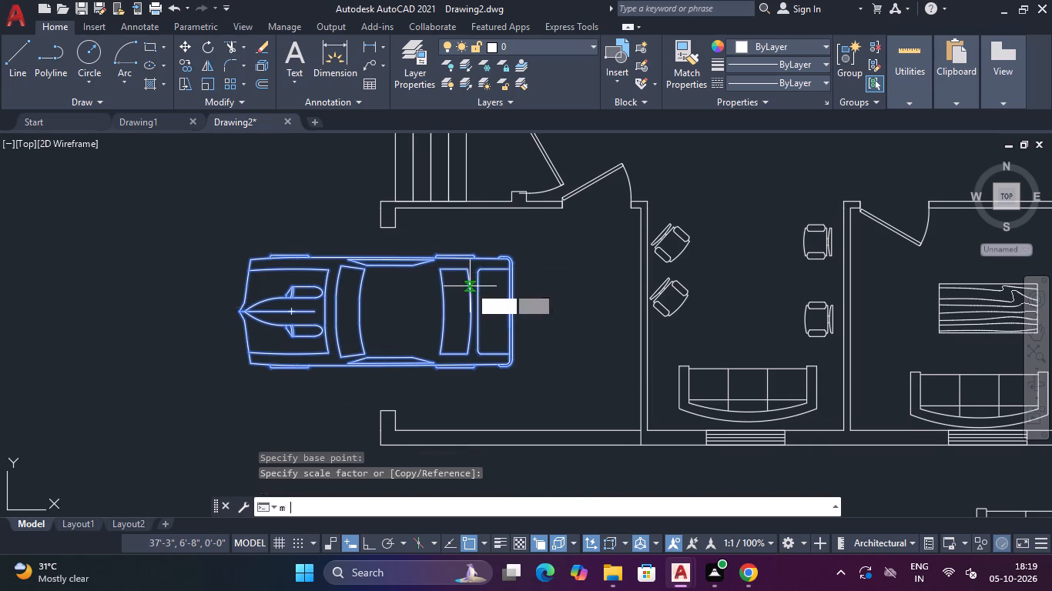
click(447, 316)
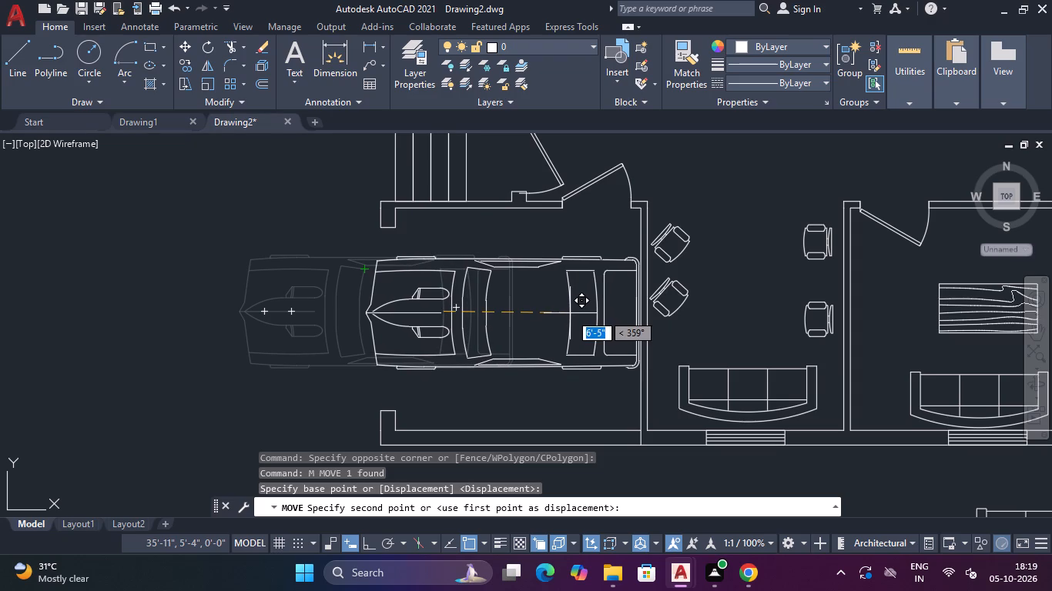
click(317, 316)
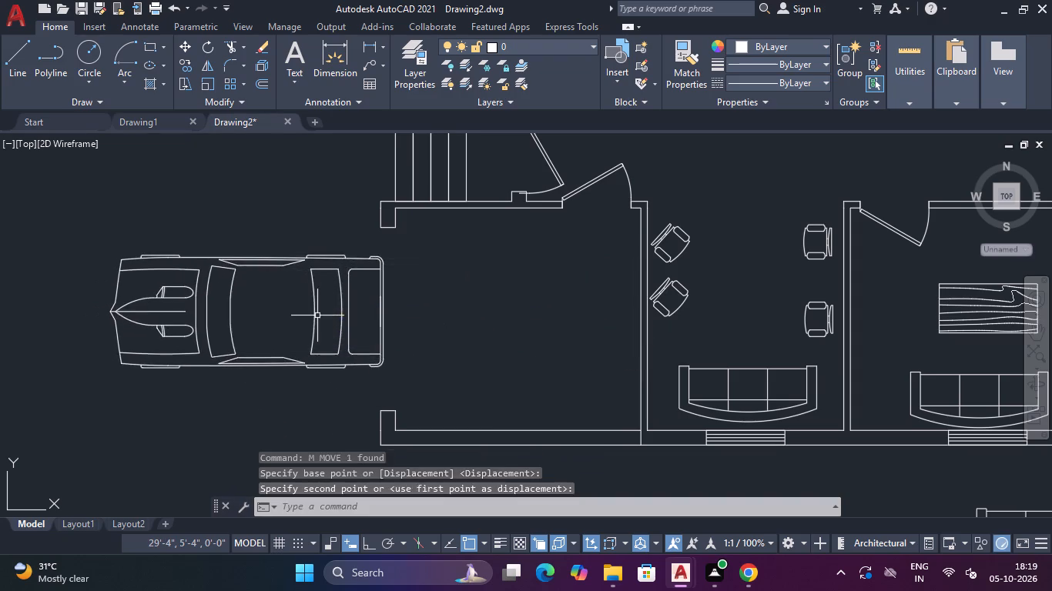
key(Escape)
Scale the sports car down a little more, using the south corner of its front end as the base point.
click(404, 258)
click(346, 282)
text(sc)
key(space)
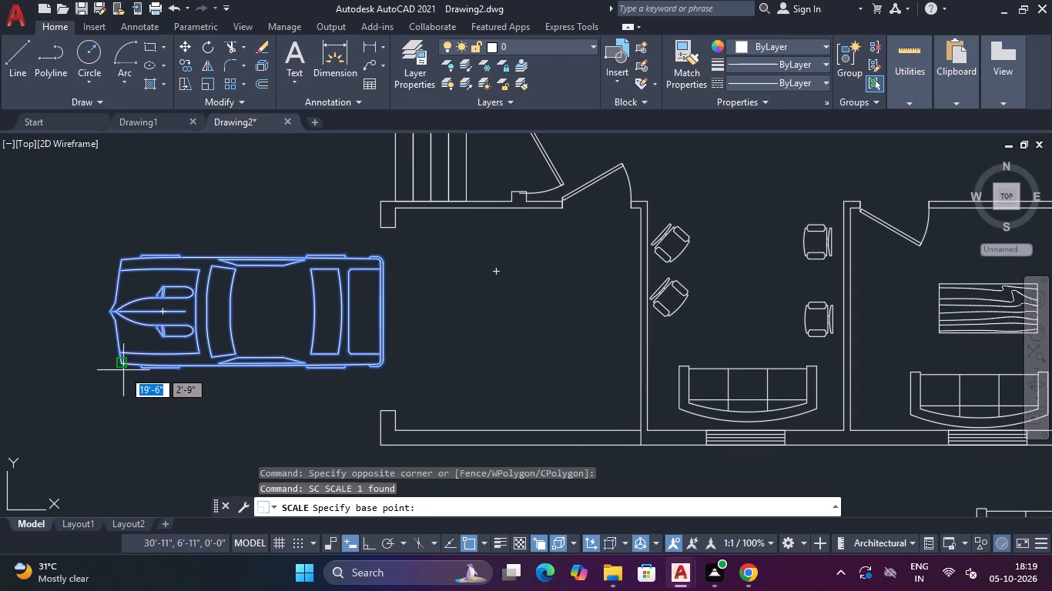
click(123, 369)
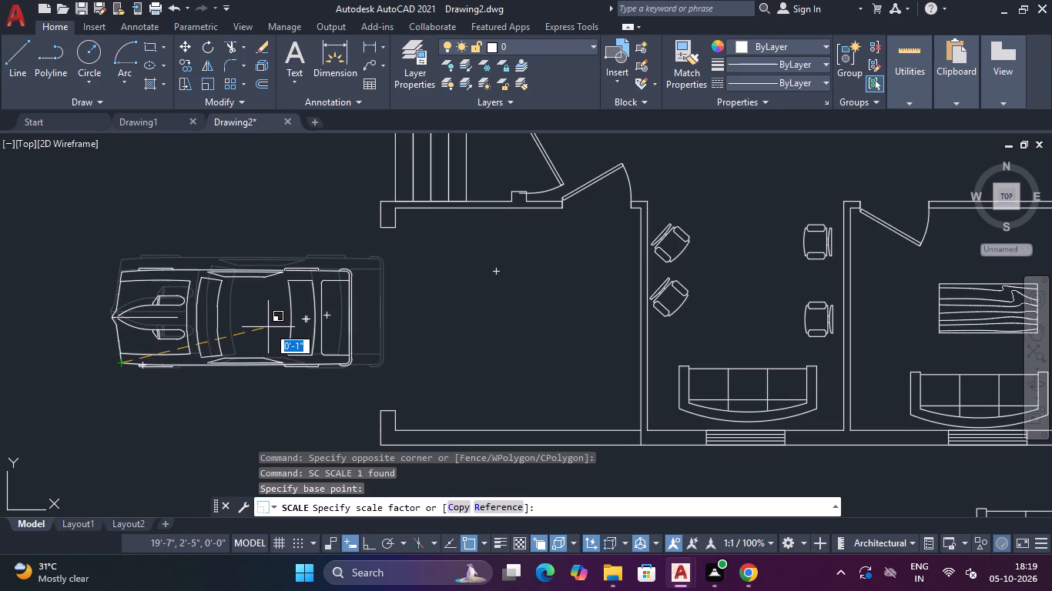
click(272, 324)
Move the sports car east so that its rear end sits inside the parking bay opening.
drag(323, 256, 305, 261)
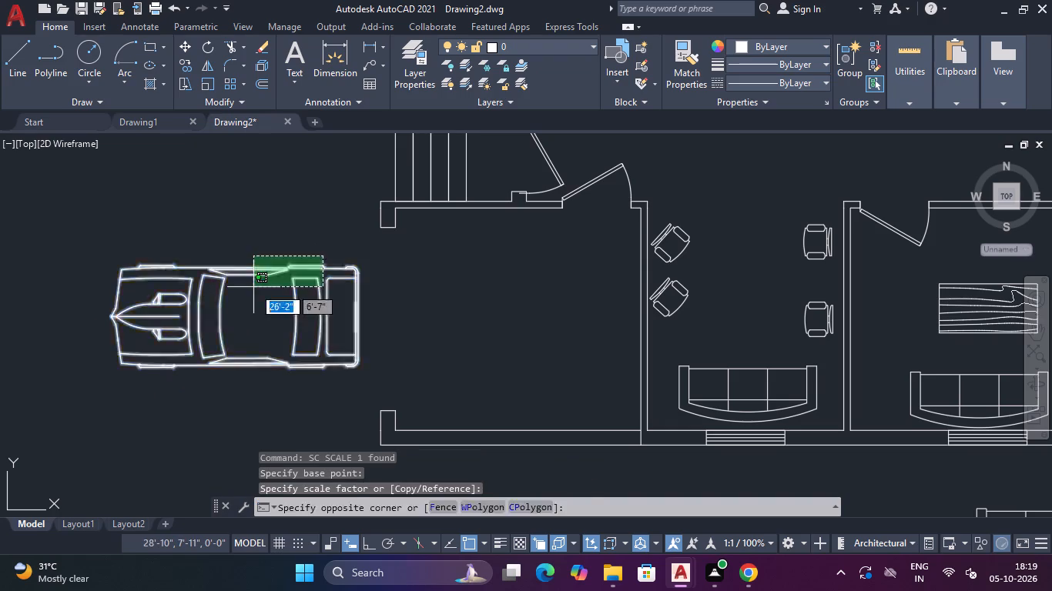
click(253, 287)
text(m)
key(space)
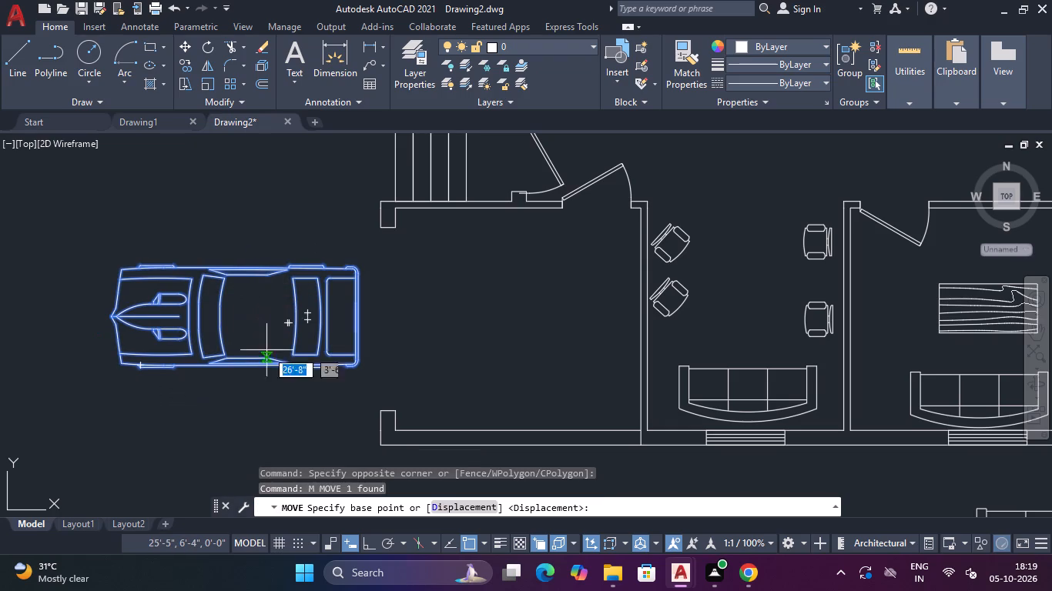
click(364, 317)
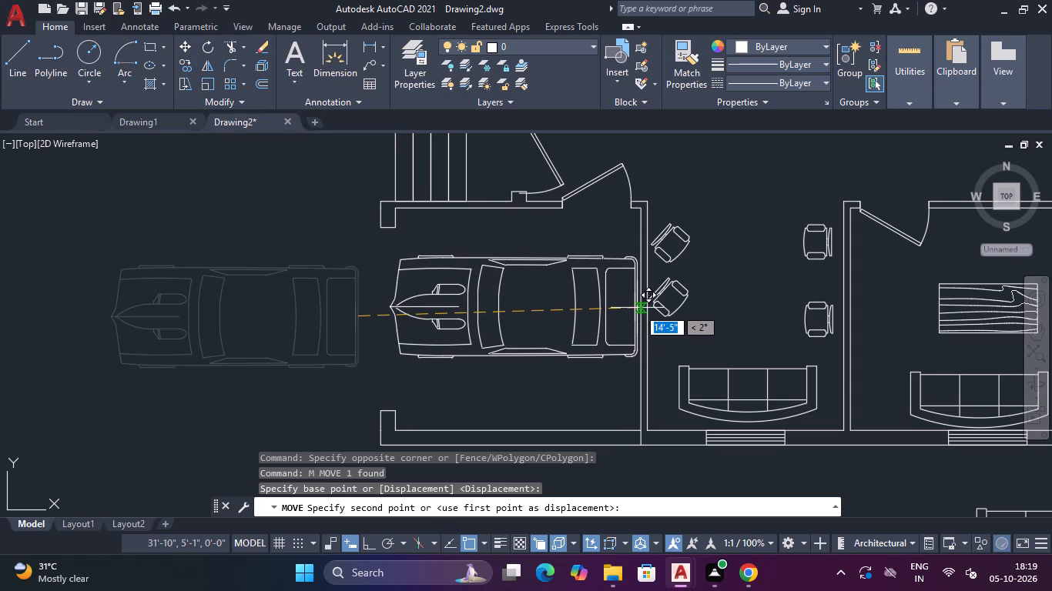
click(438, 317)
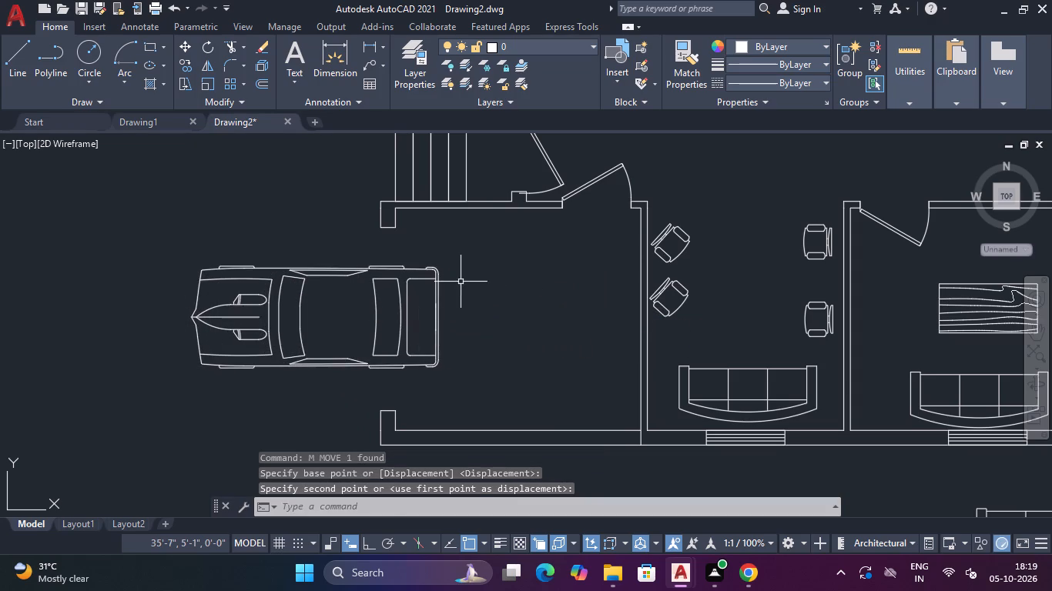
Reduce the sports car slightly again with Scale, based at the south corner of its front end.
click(461, 274)
click(374, 337)
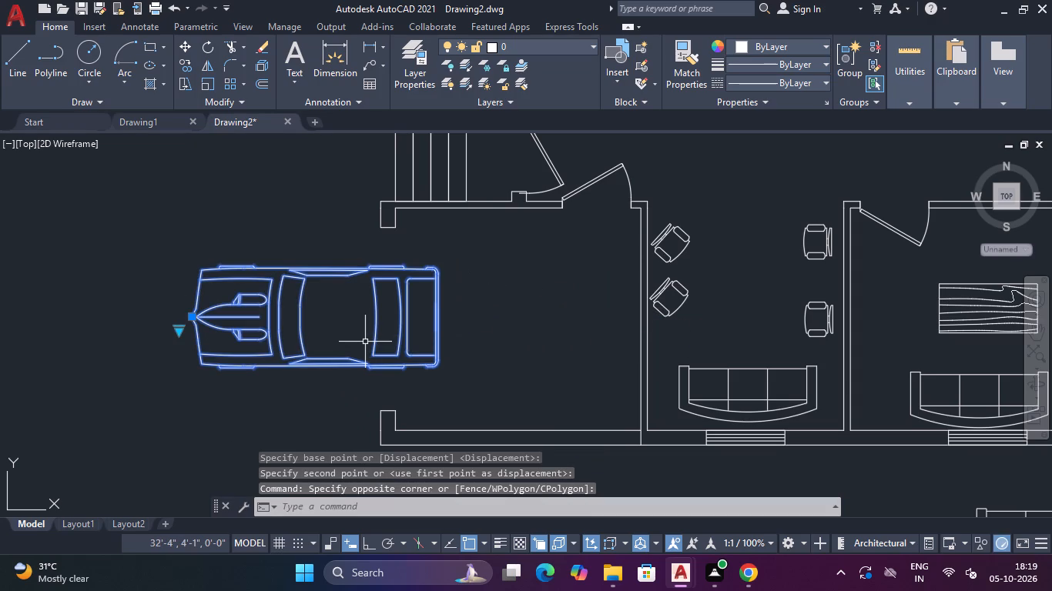
text(sc)
key(space)
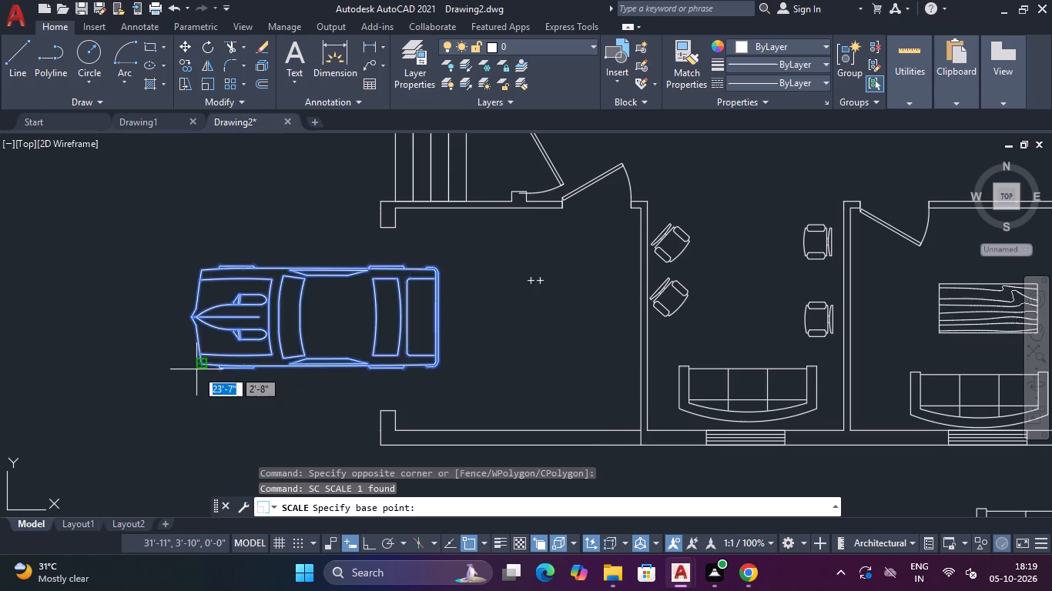
click(196, 369)
click(336, 309)
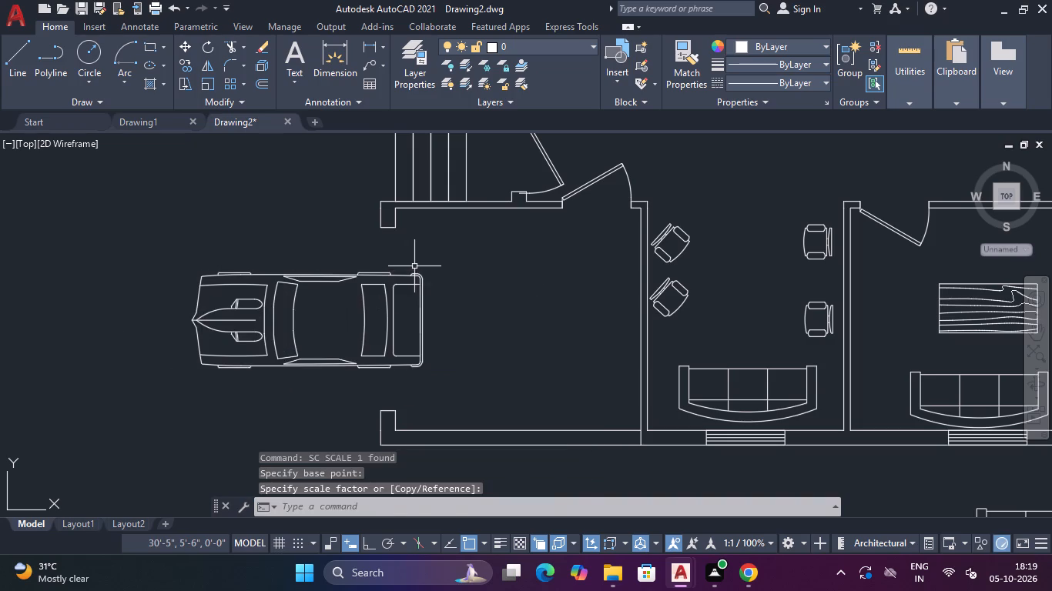
Move the sports car east so it sits fully inside the parking bay, with its rear against the east wall.
click(417, 265)
click(360, 305)
key(m)
key(space)
click(371, 322)
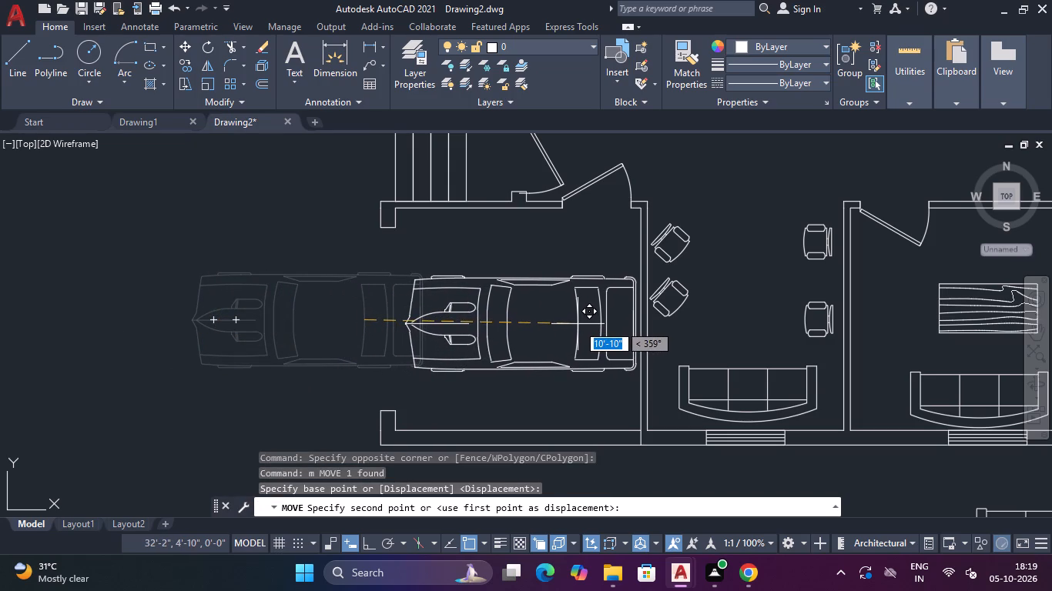
click(578, 324)
Delete the spare bed, tables, sofas and window block lying east of the floor plan.
scroll(381, 322, down, 2)
middle_drag(384, 328, 273, 297)
middle_drag(273, 297, 290, 362)
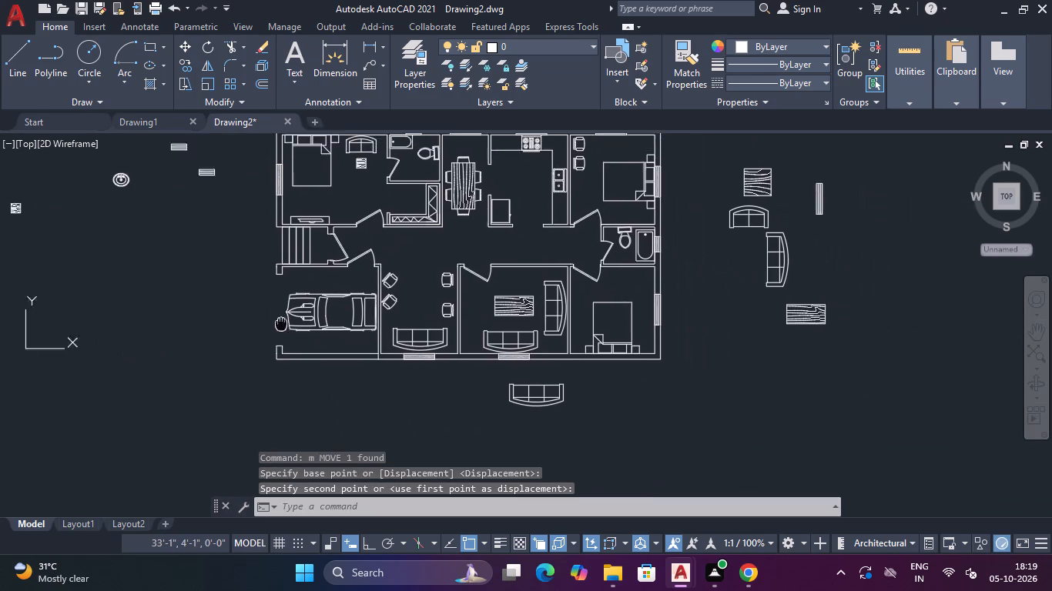
middle_drag(290, 362, 352, 386)
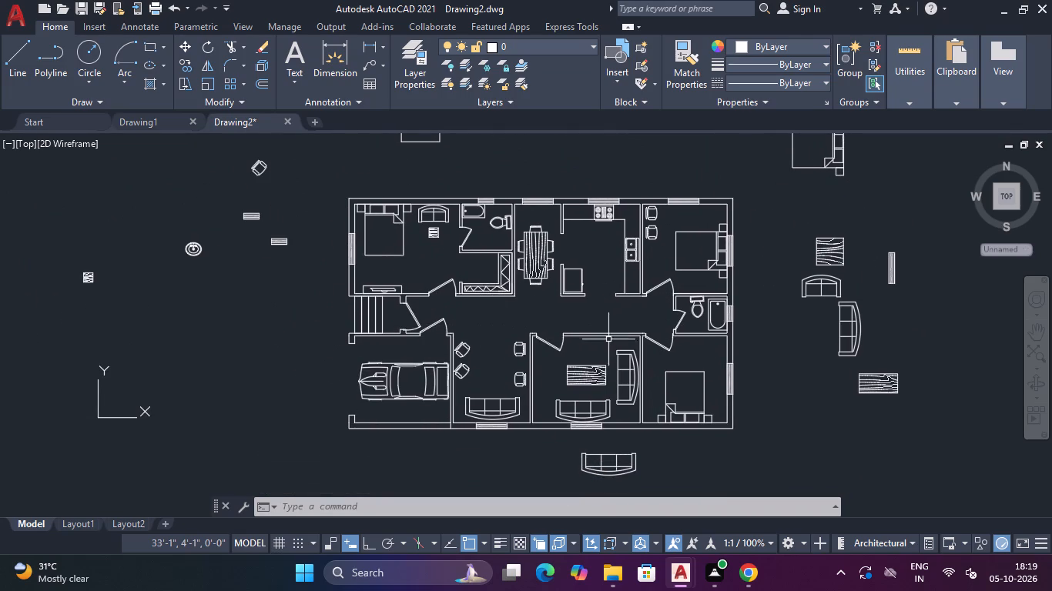
middle_drag(608, 315, 442, 373)
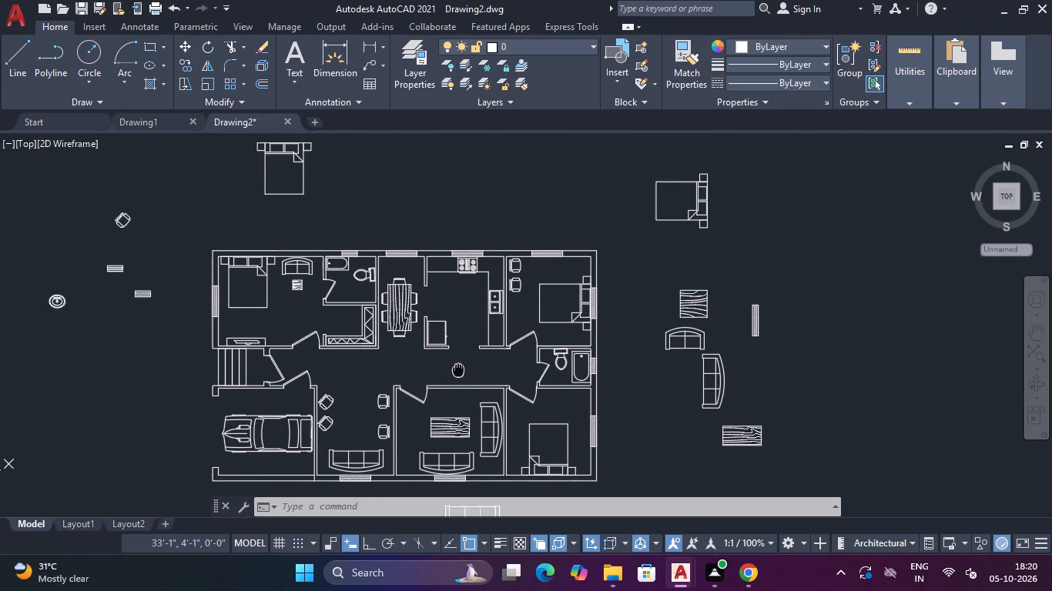
middle_drag(442, 373, 414, 376)
drag(545, 136, 560, 155)
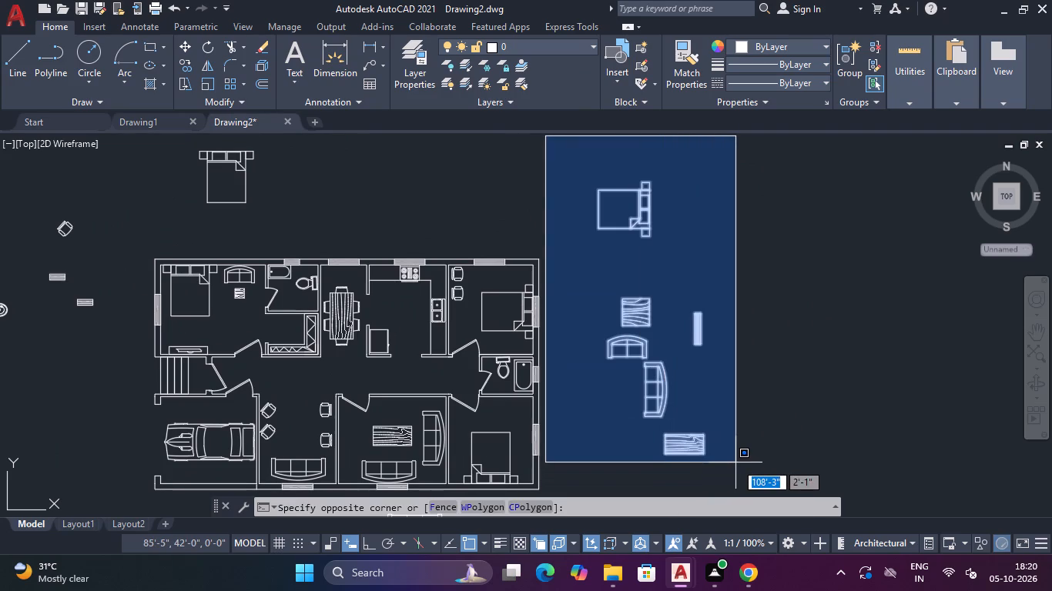
click(735, 462)
key(Delete)
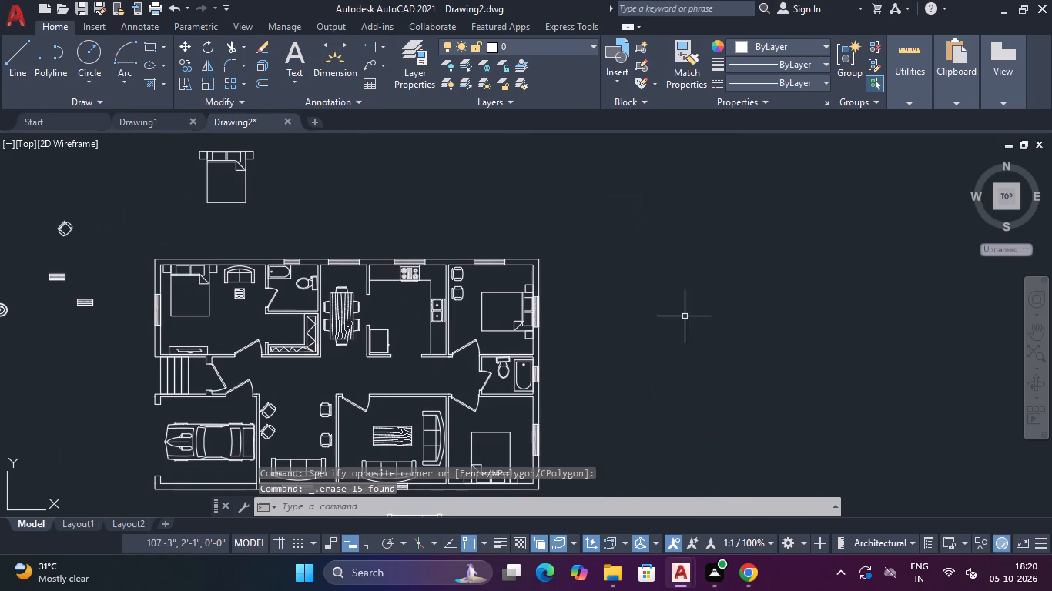
Delete the spare double bed with its side tables lying north of the floor plan.
middle_drag(685, 315, 797, 319)
drag(416, 134, 379, 145)
click(284, 202)
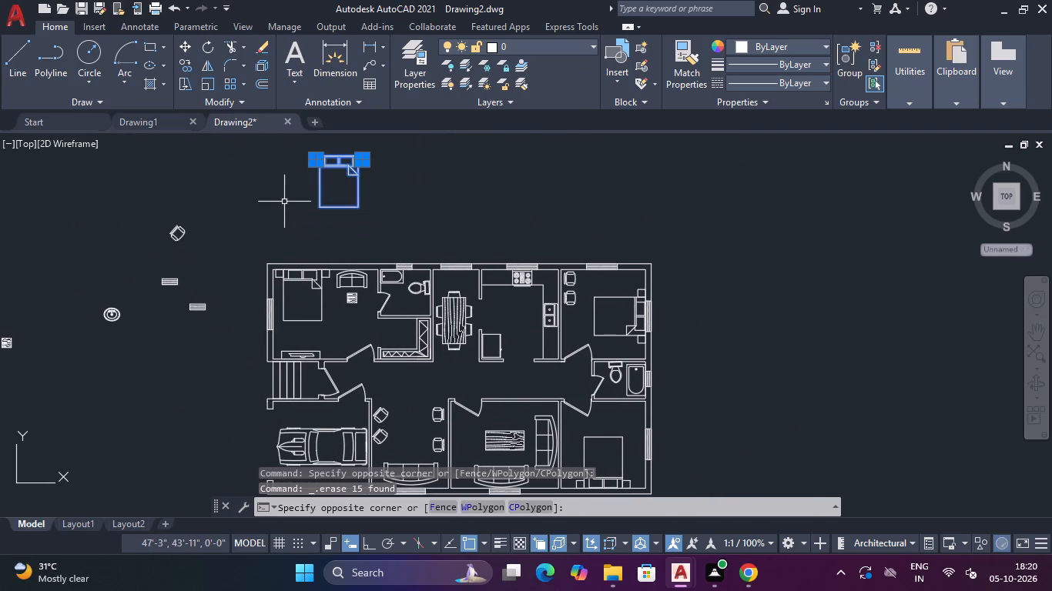
key(Delete)
Delete the loose blocks west of the floor plan: the round fixture, small table, armchair and two small striped blocks.
middle_drag(272, 205, 484, 177)
click(361, 149)
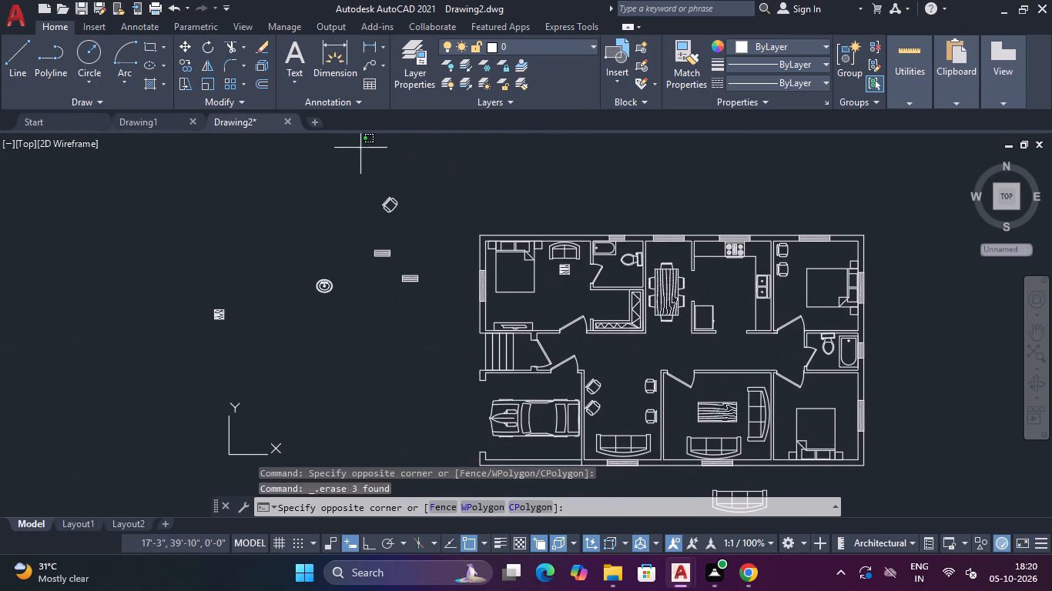
click(134, 351)
key(Delete)
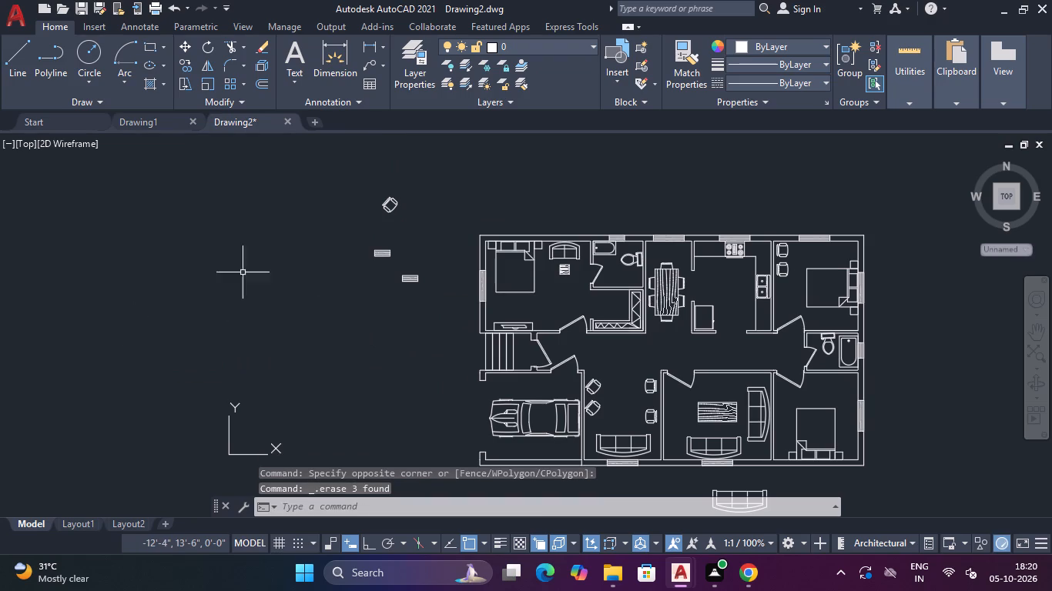
drag(323, 183, 334, 187)
click(434, 311)
key(Delete)
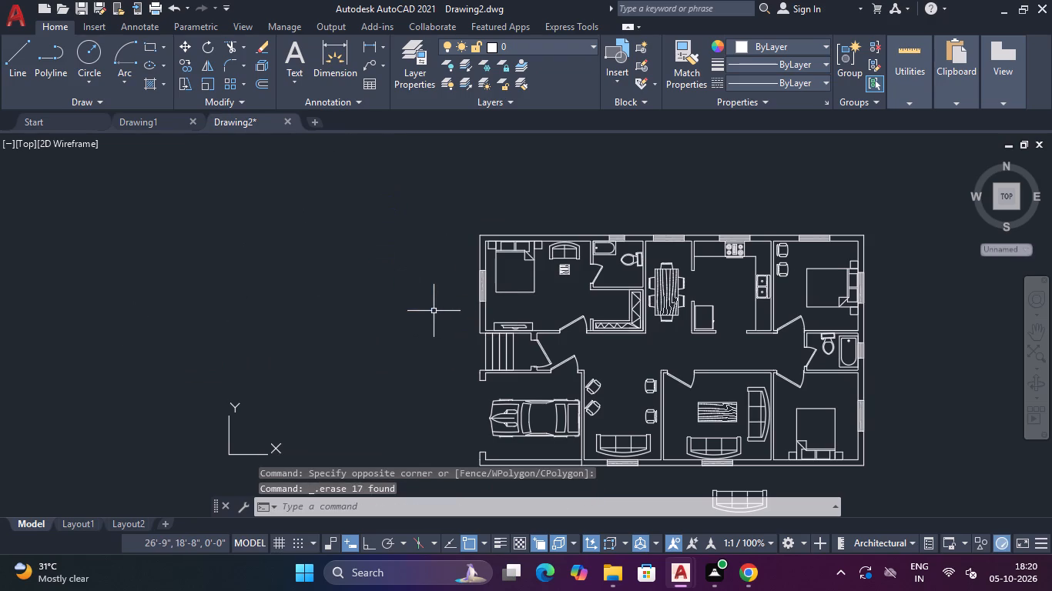
Delete the stray blocks lying far north-east of the floor plan.
scroll(432, 311, down, 2)
scroll(424, 315, up, 1)
middle_drag(424, 311, 412, 212)
scroll(528, 285, down, 3)
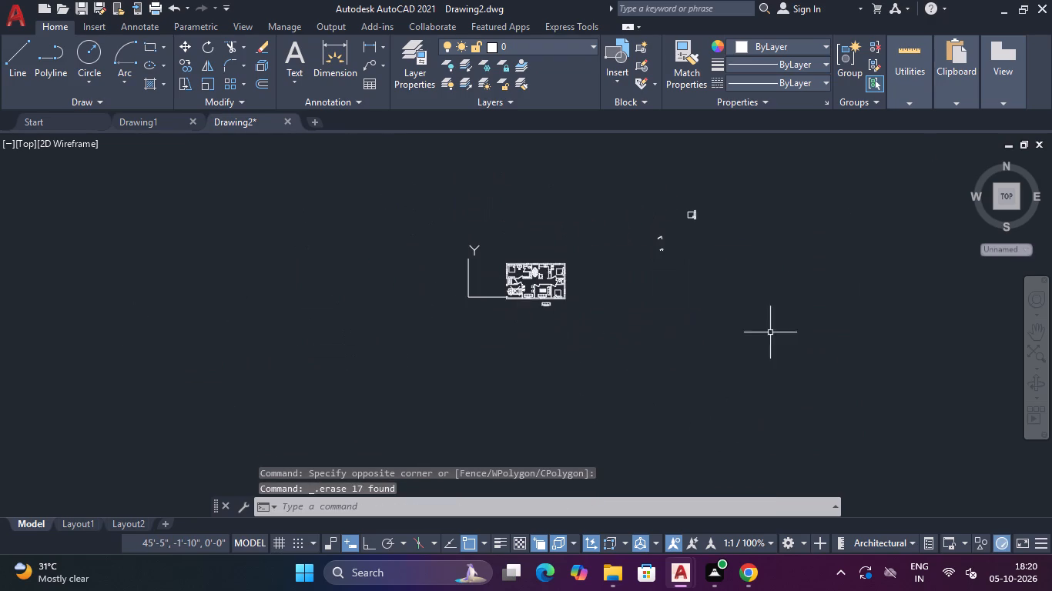
middle_drag(760, 288, 712, 318)
drag(692, 222, 671, 229)
click(577, 309)
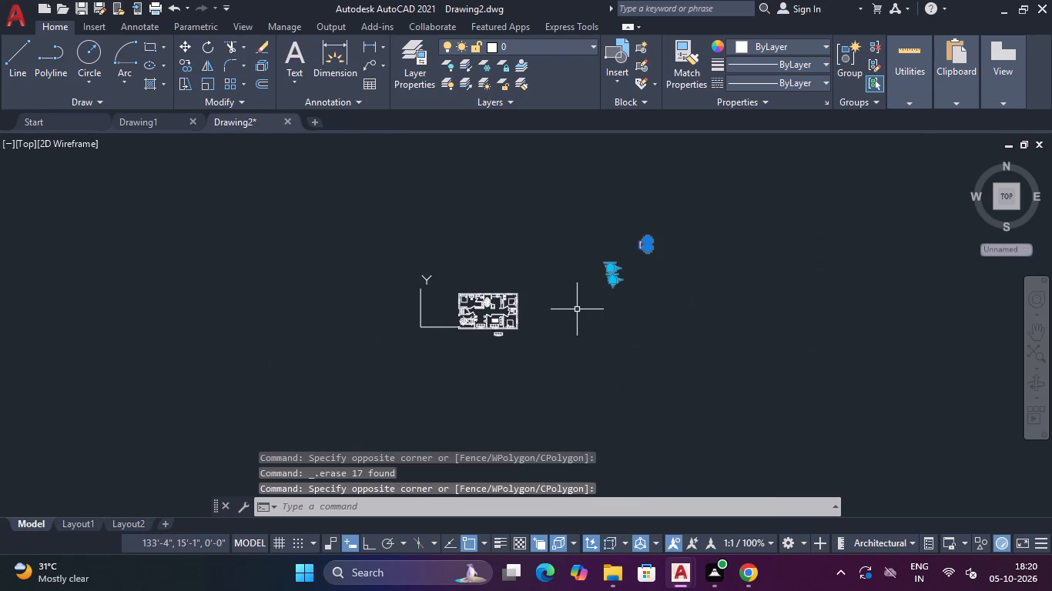
key(Delete)
Delete the spare three-seat sofa lying south of the floor plan.
scroll(510, 349, up, 4)
click(477, 239)
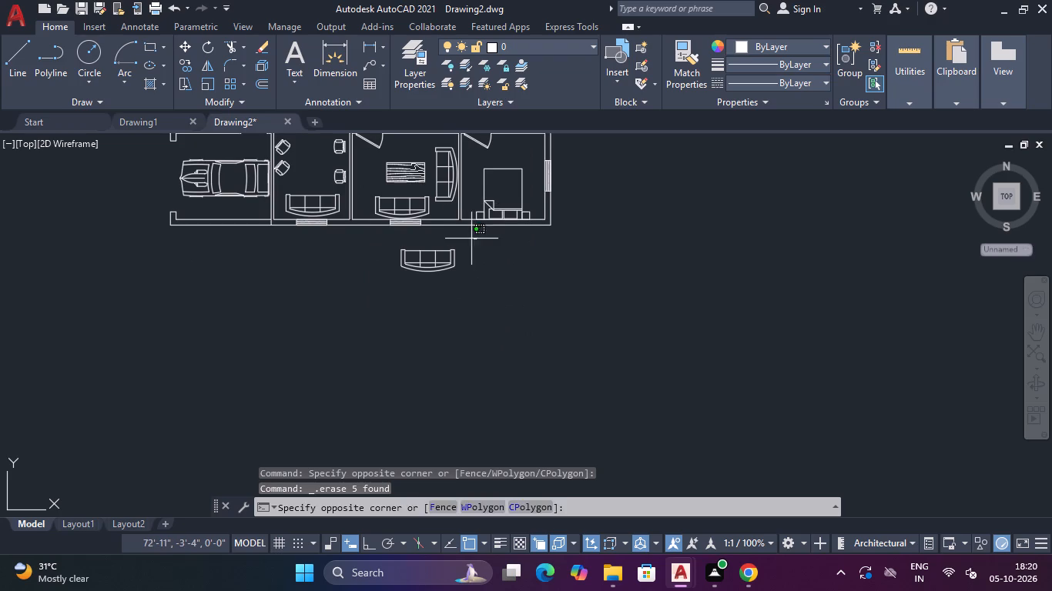
click(380, 283)
key(Delete)
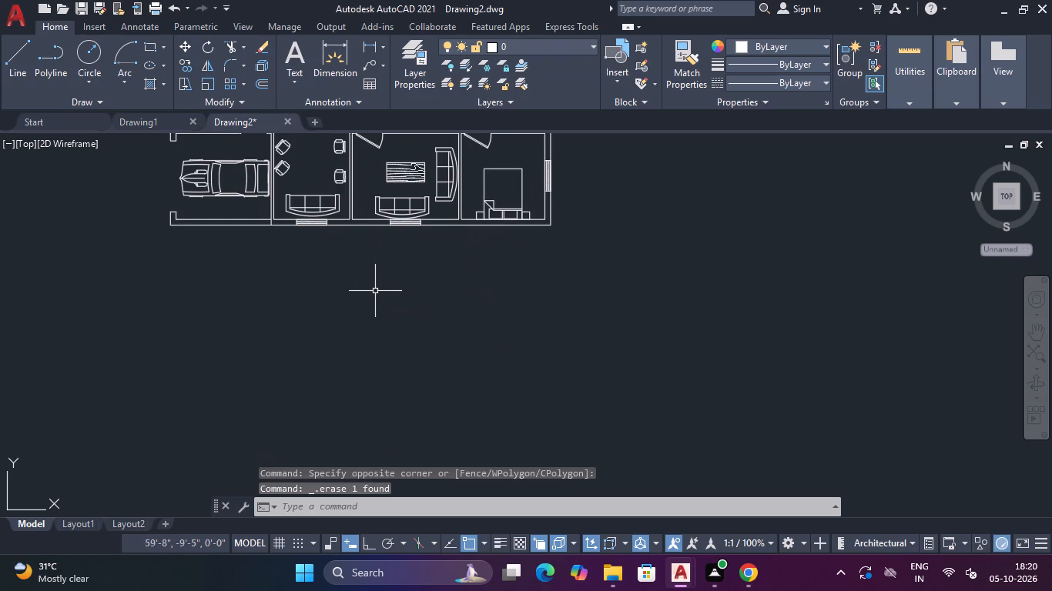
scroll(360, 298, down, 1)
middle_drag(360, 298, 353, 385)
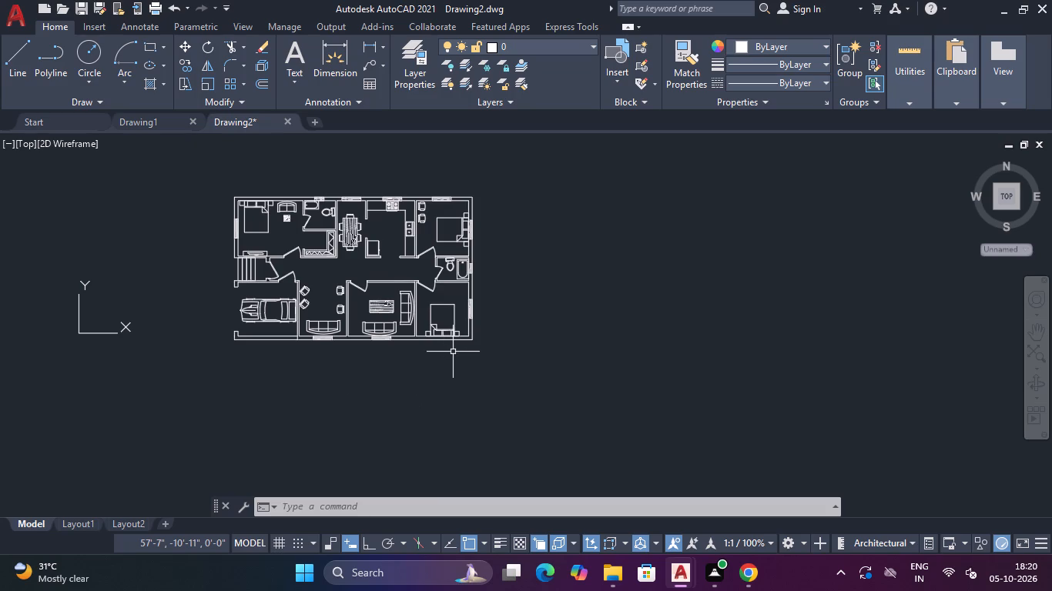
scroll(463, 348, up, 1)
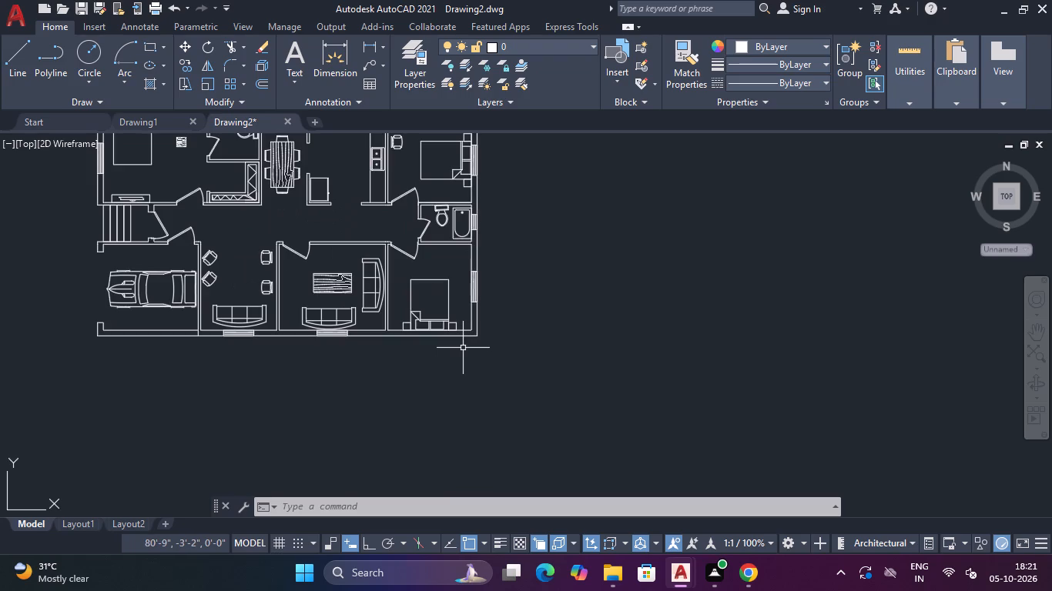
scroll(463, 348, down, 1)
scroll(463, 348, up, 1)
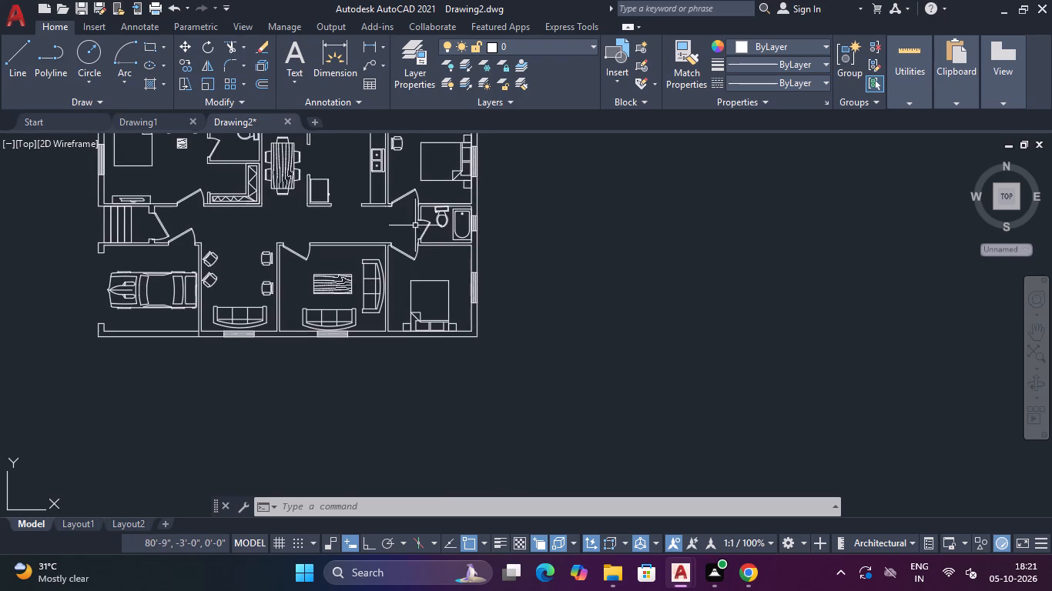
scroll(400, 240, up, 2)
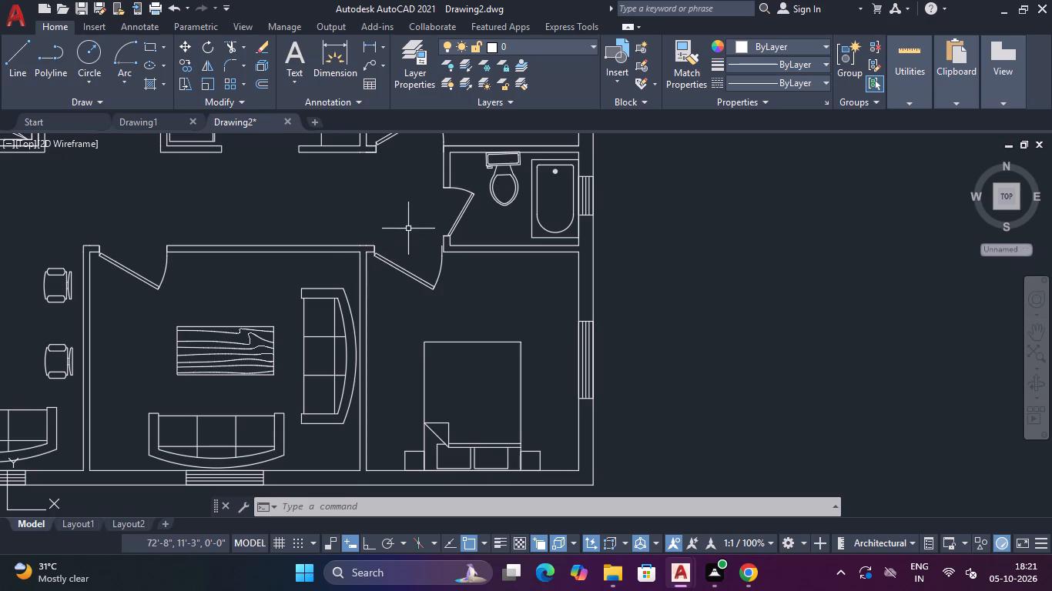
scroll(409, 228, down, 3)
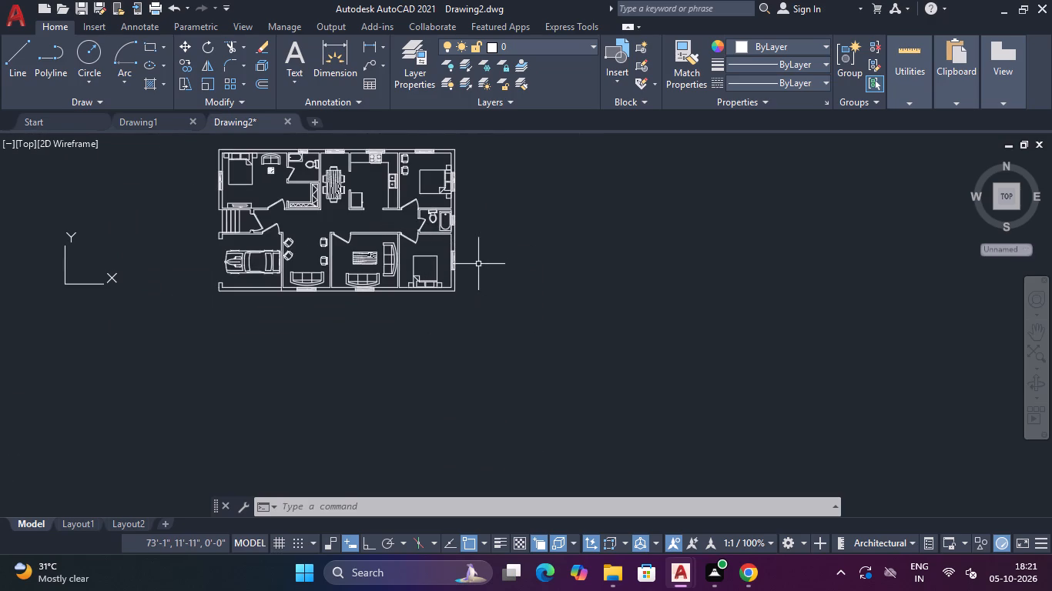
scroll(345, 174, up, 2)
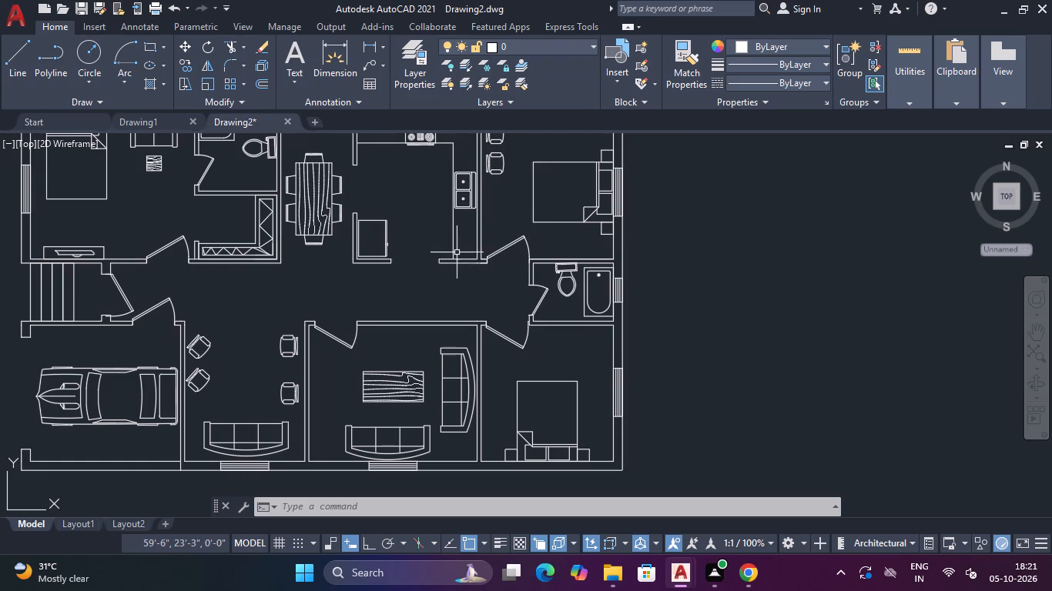
Examine the corridor's east end, checking the walls and door openings around the small east bathroom.
scroll(467, 259, up, 4)
scroll(467, 259, down, 4)
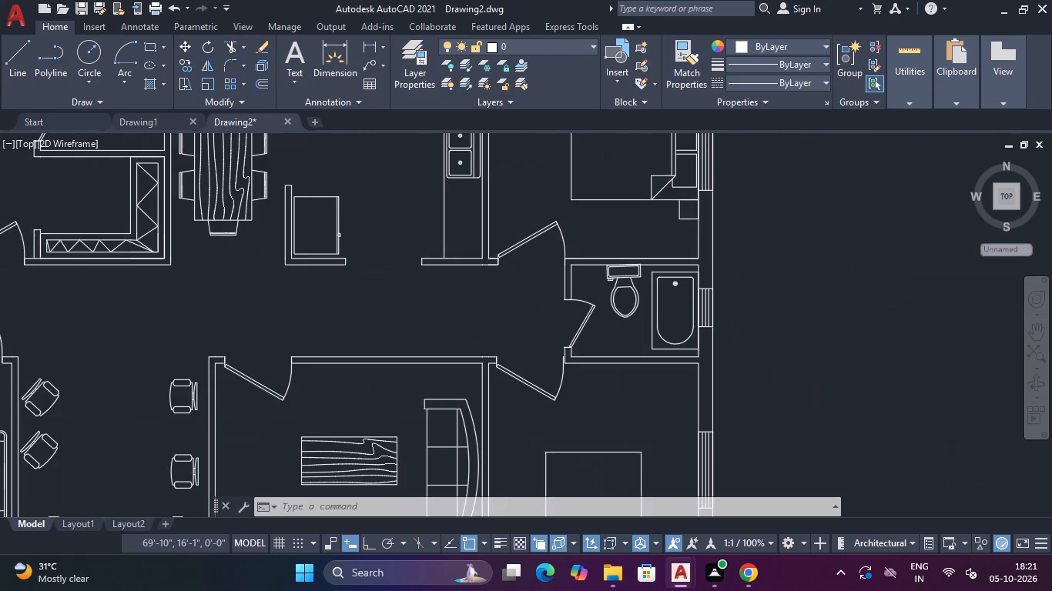
scroll(467, 259, up, 3)
scroll(467, 259, down, 3)
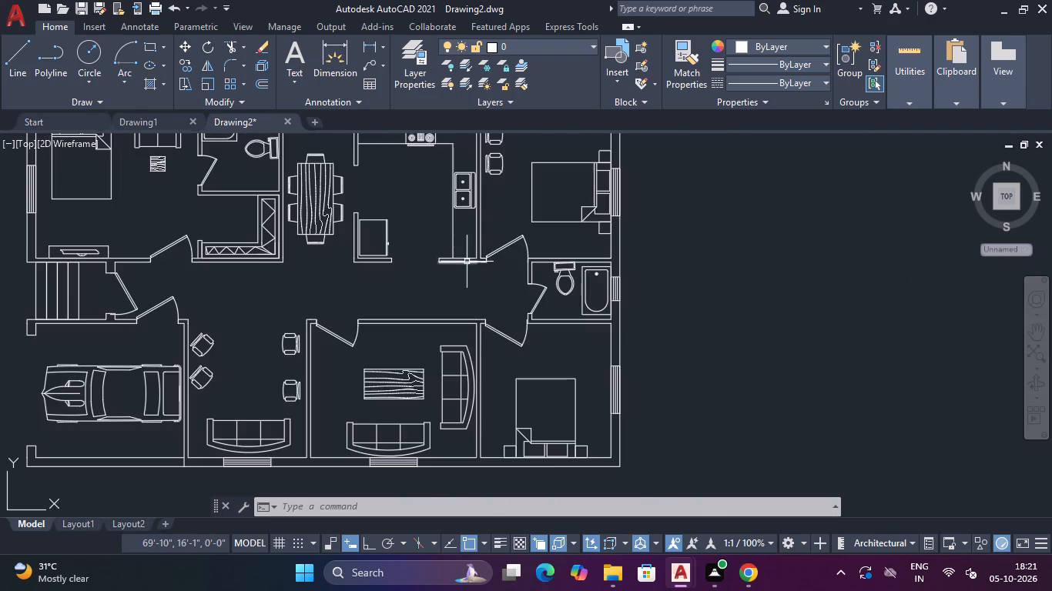
scroll(467, 262, down, 1)
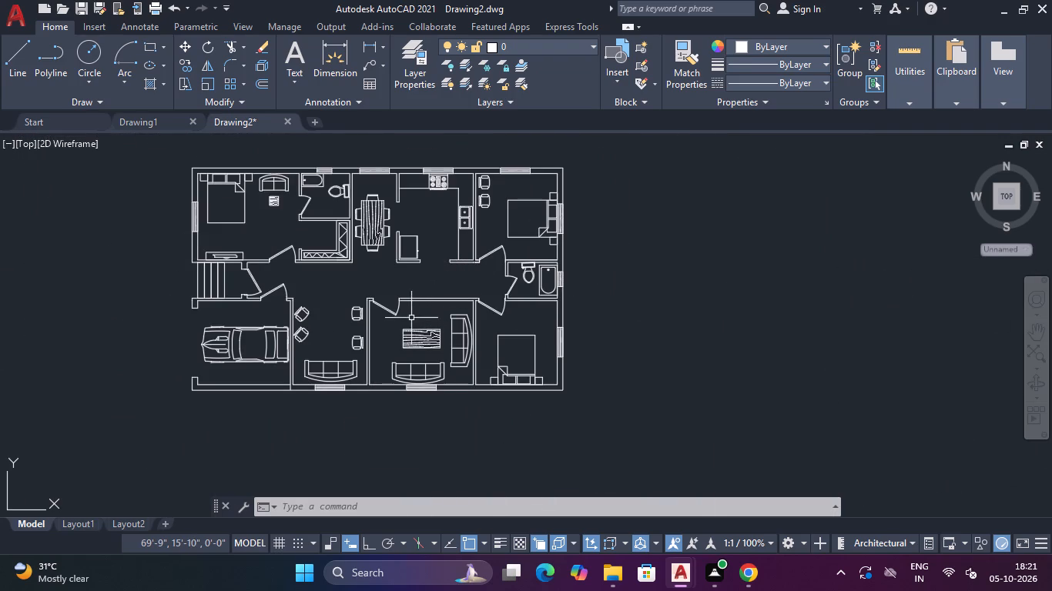
scroll(478, 281, up, 3)
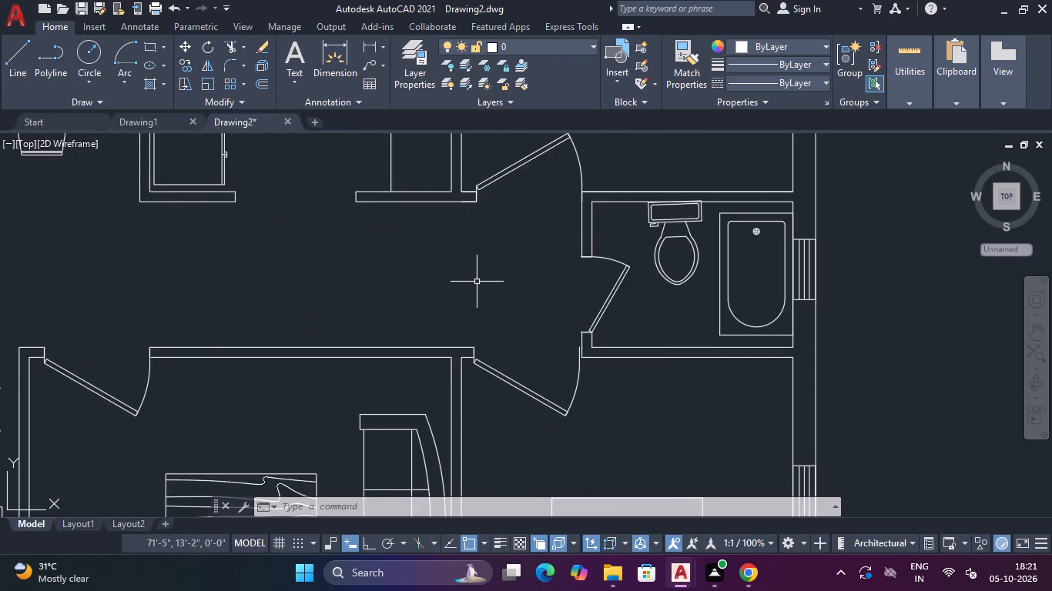
scroll(476, 282, down, 2)
scroll(524, 312, up, 5)
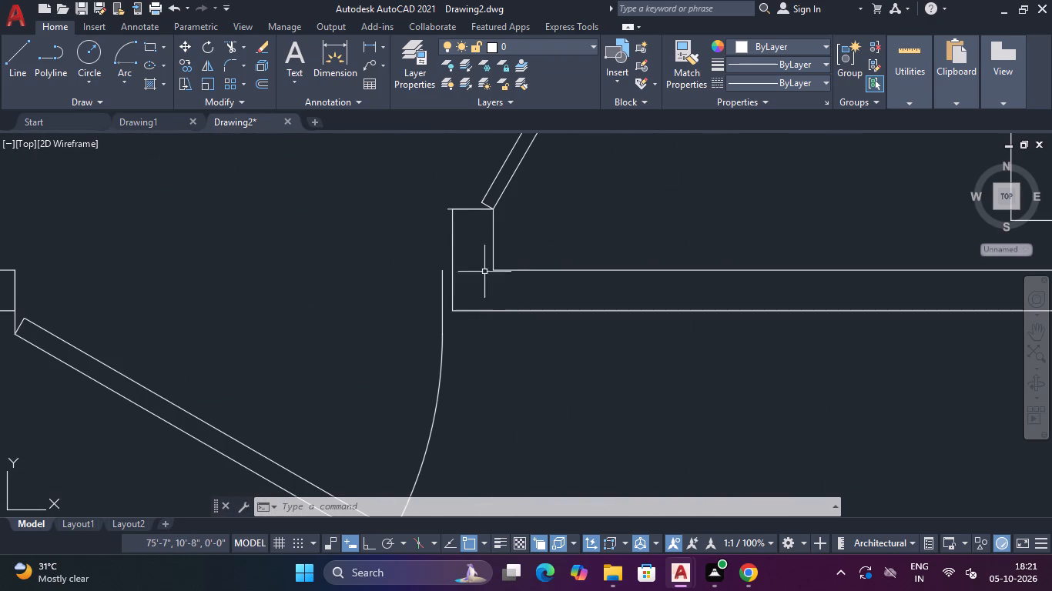
scroll(433, 239, down, 2)
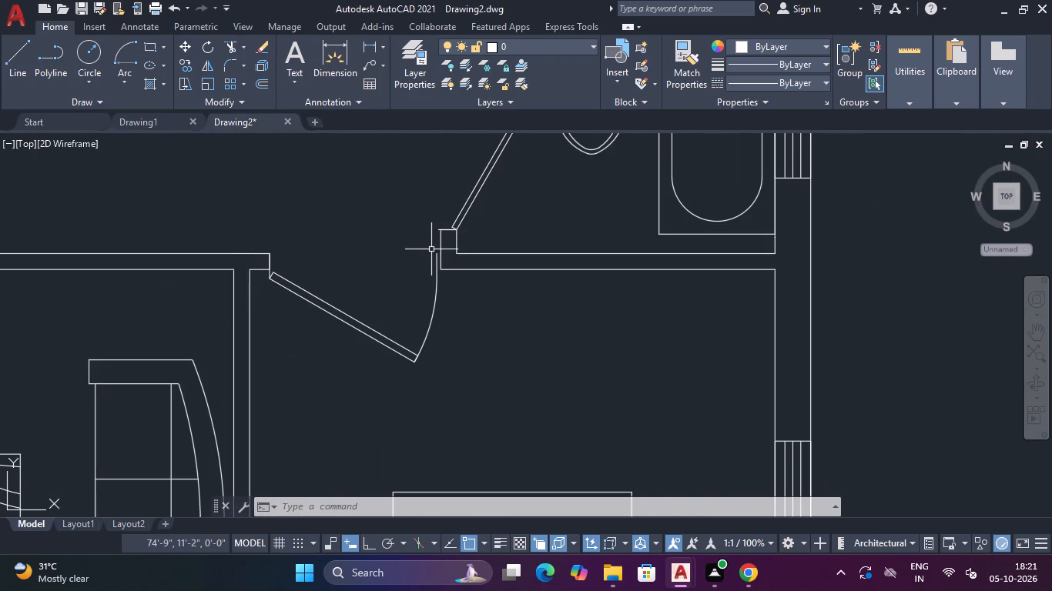
scroll(431, 252, down, 2)
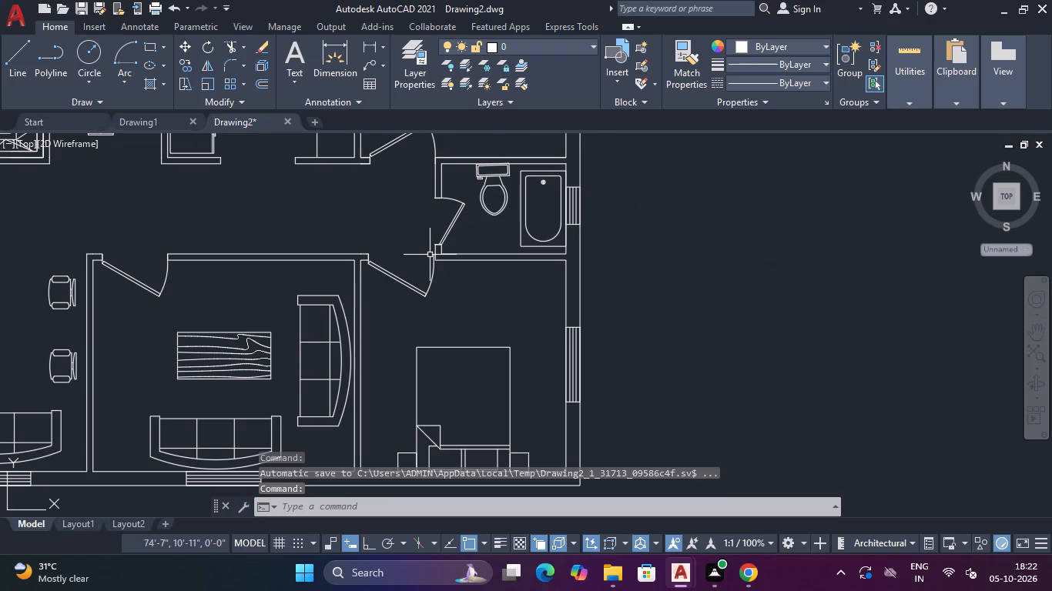
scroll(430, 255, up, 1)
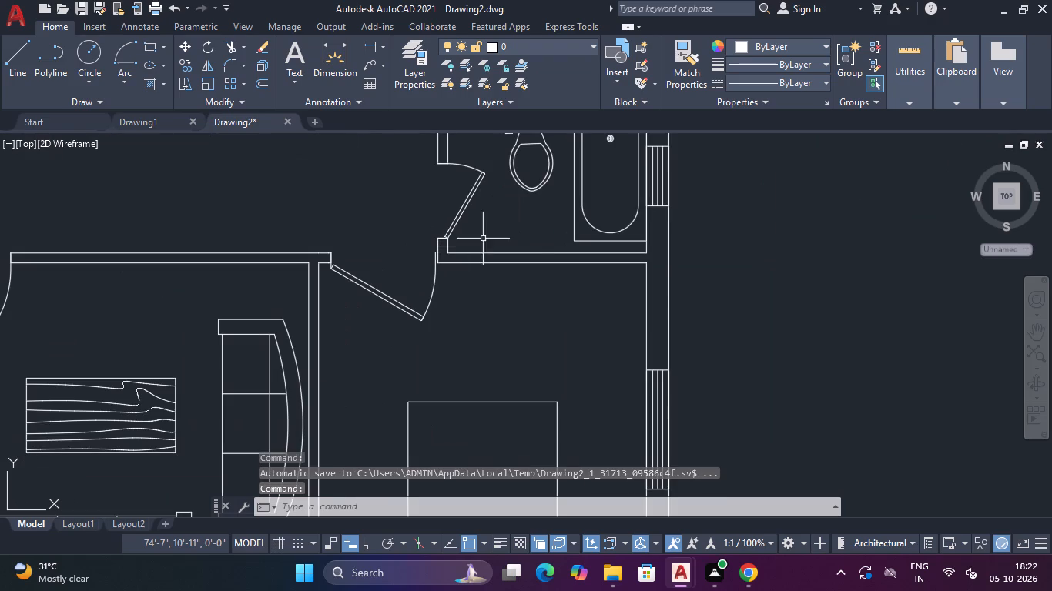
scroll(536, 258, down, 3)
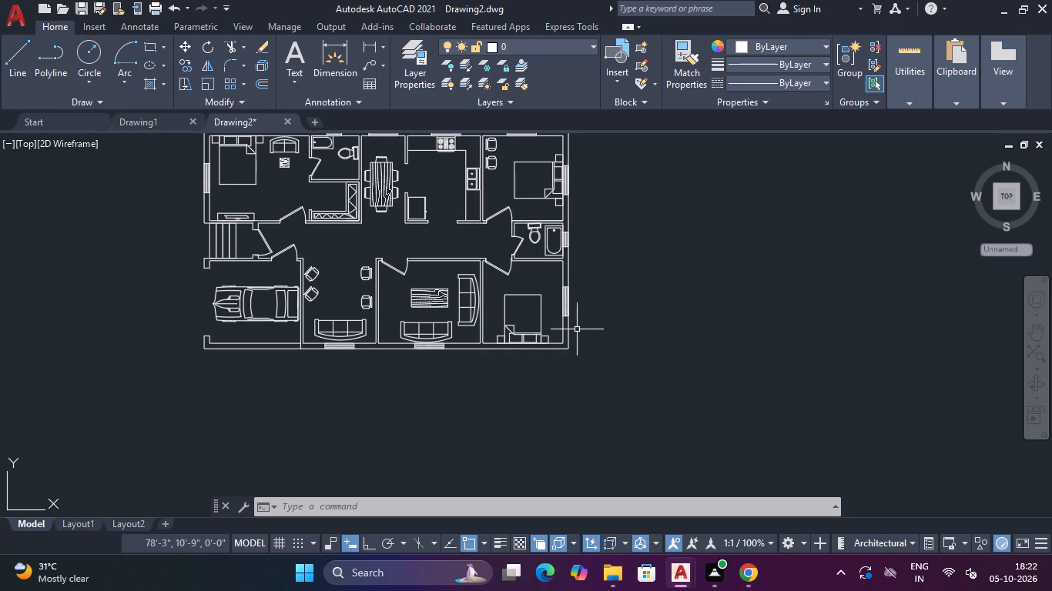
Examine the double bed and side tables against the south wall of the south-east bedroom.
scroll(541, 339, up, 2)
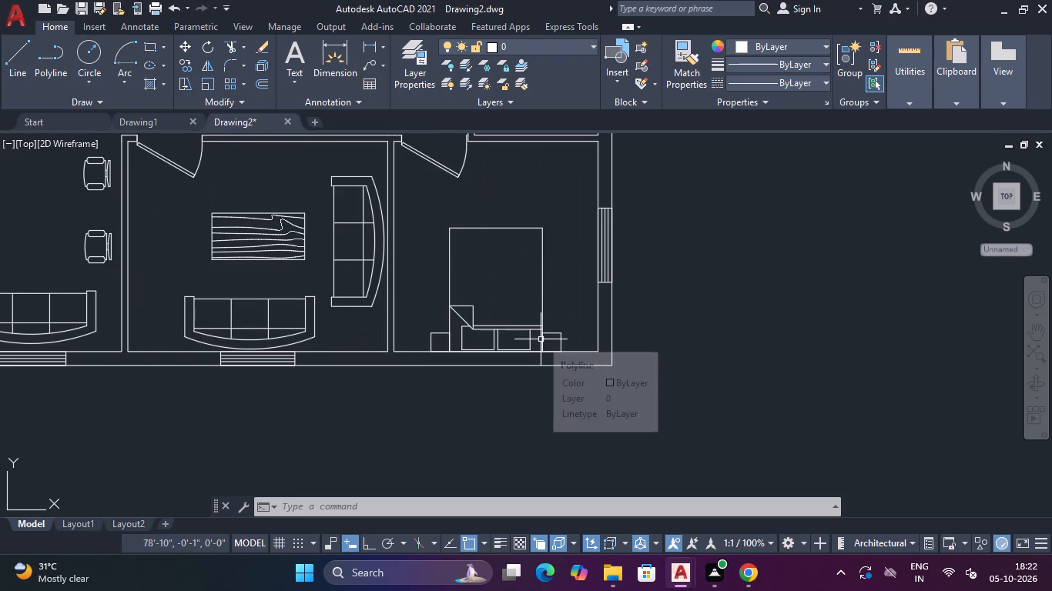
scroll(542, 343, up, 2)
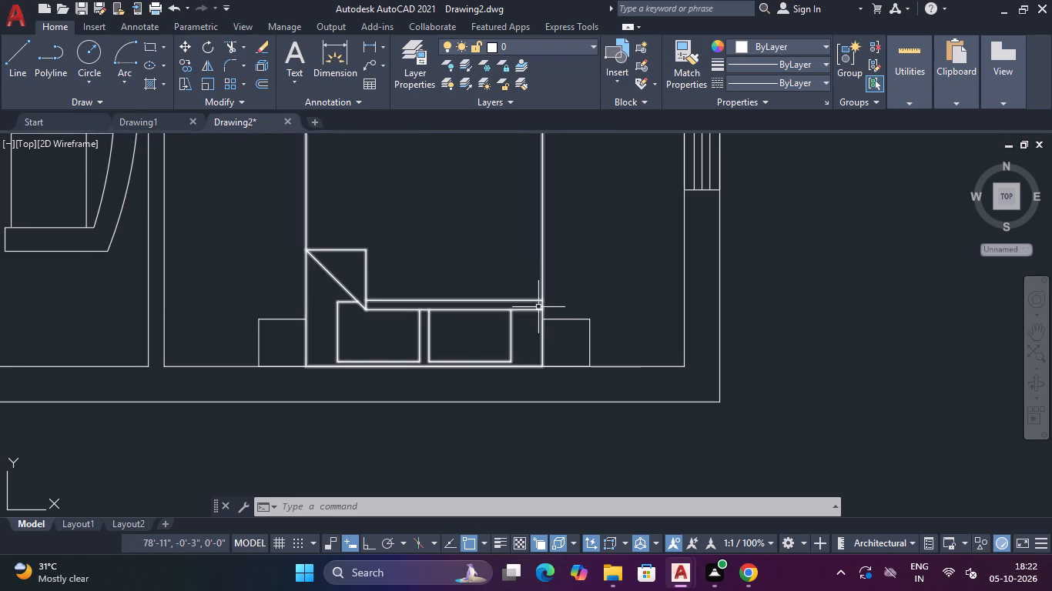
scroll(567, 310, down, 4)
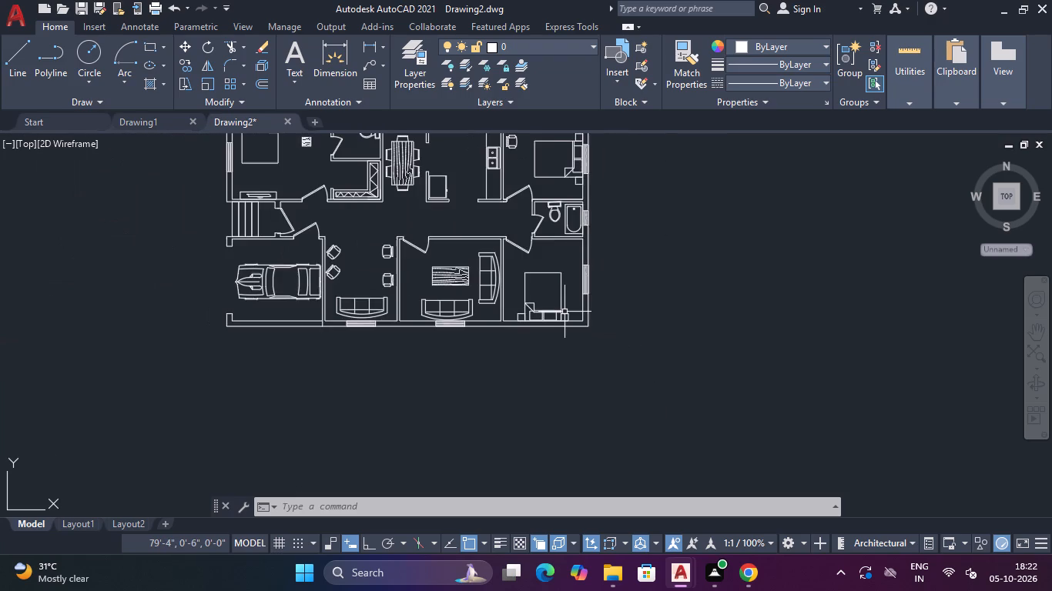
scroll(565, 312, up, 2)
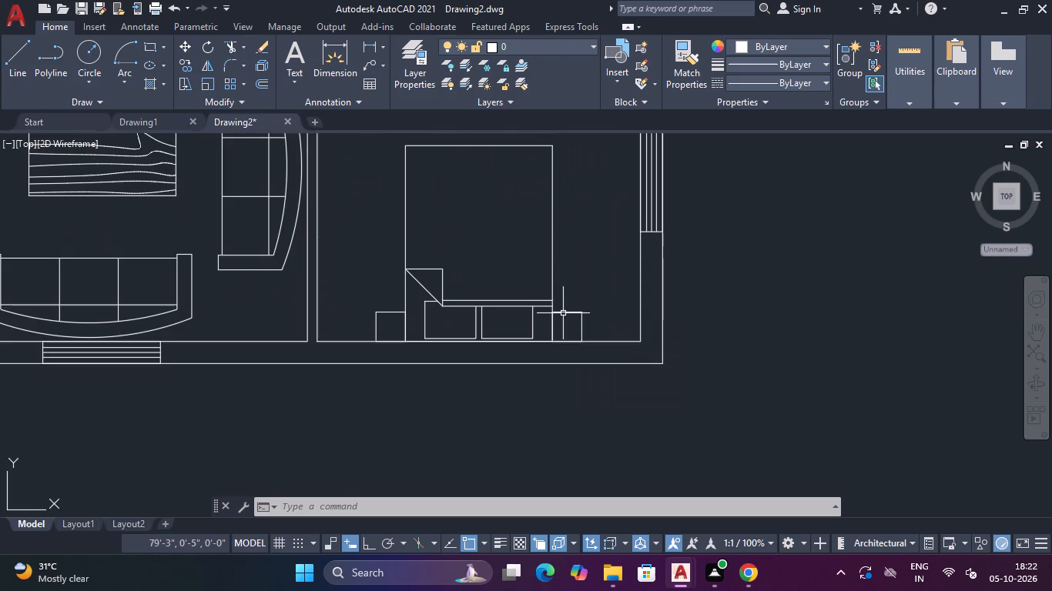
scroll(563, 313, up, 2)
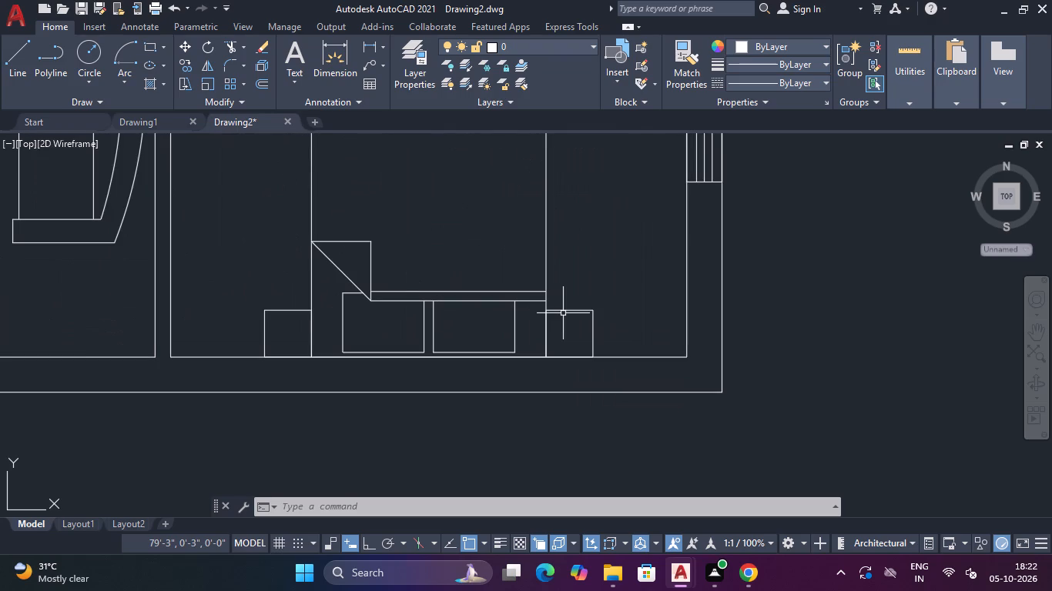
scroll(563, 313, down, 2)
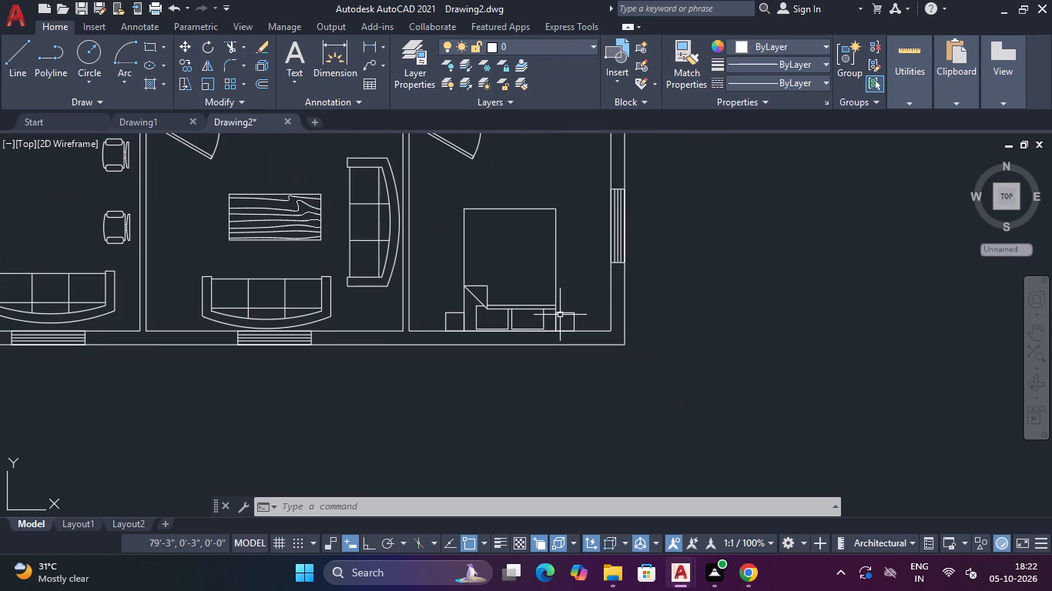
middle_drag(431, 293, 648, 315)
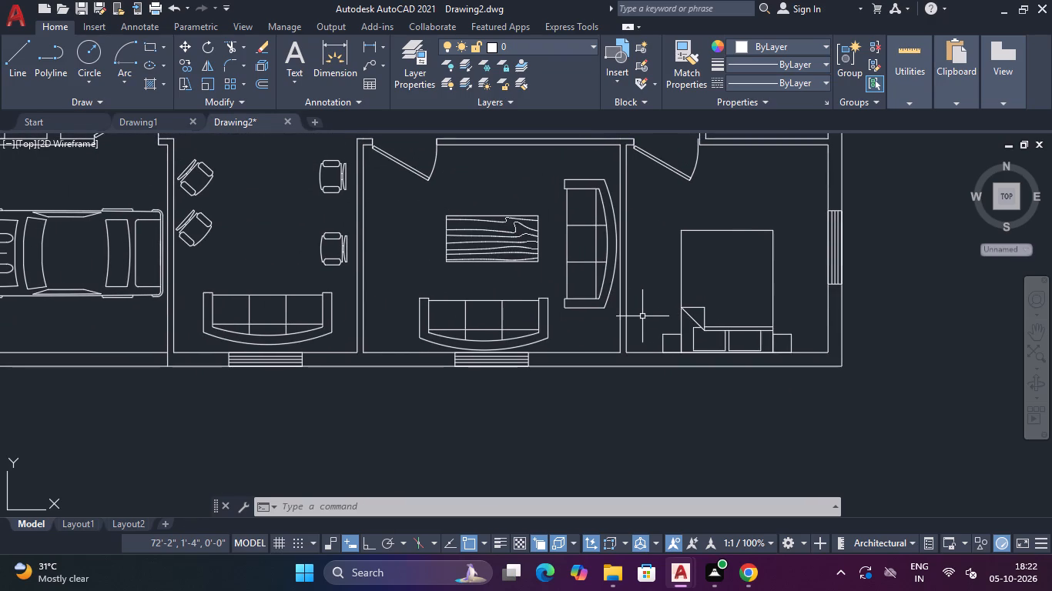
Examine the furnished plan as a whole, including the kitchen, dining area and the north-west bedroom's wardrobe and door.
scroll(522, 298, down, 2)
middle_drag(531, 299, 510, 434)
scroll(475, 311, up, 1)
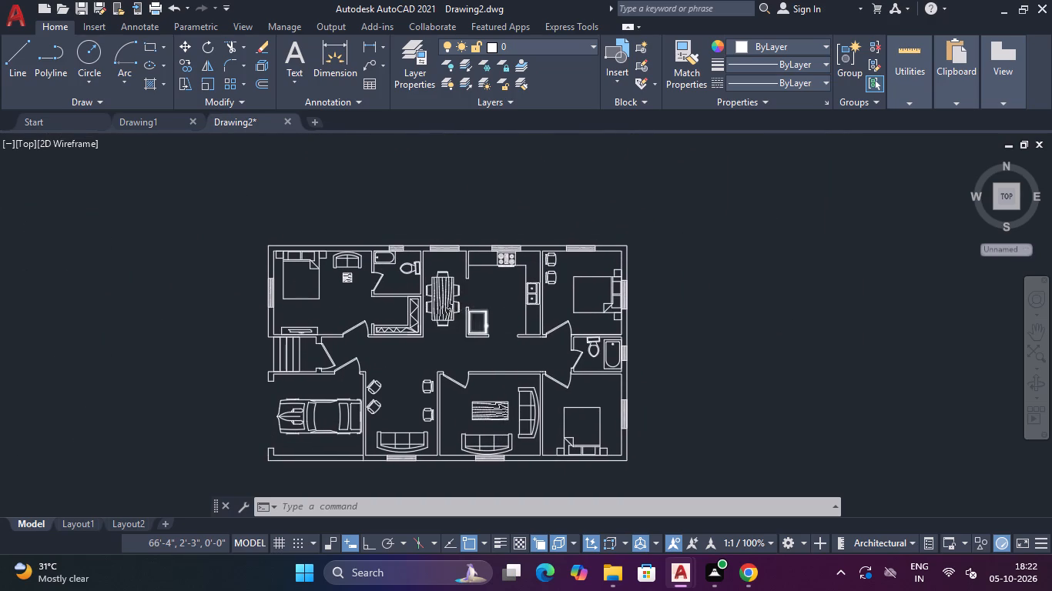
scroll(475, 311, up, 7)
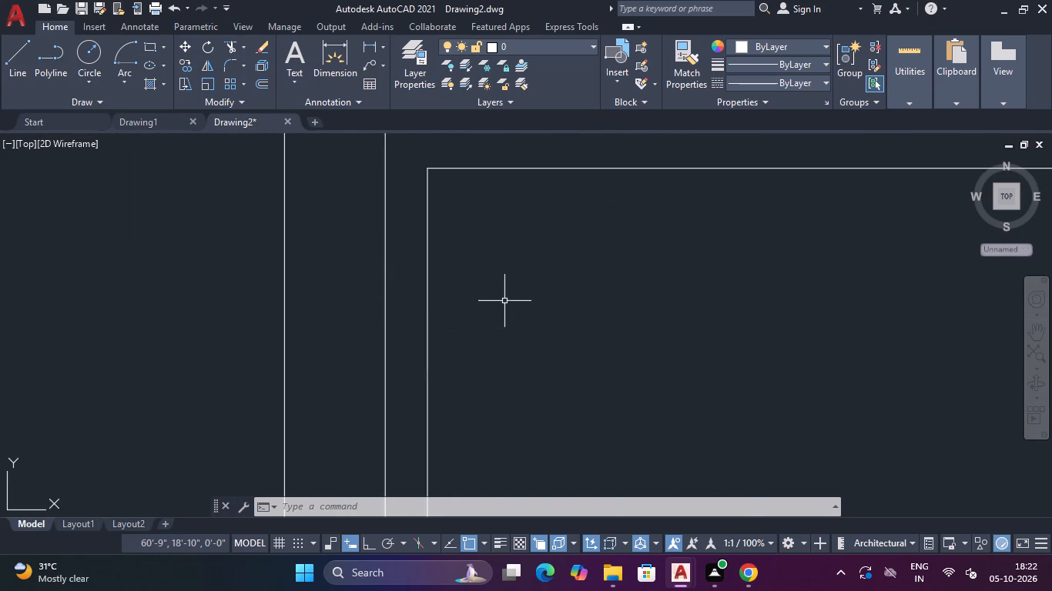
scroll(506, 301, down, 6)
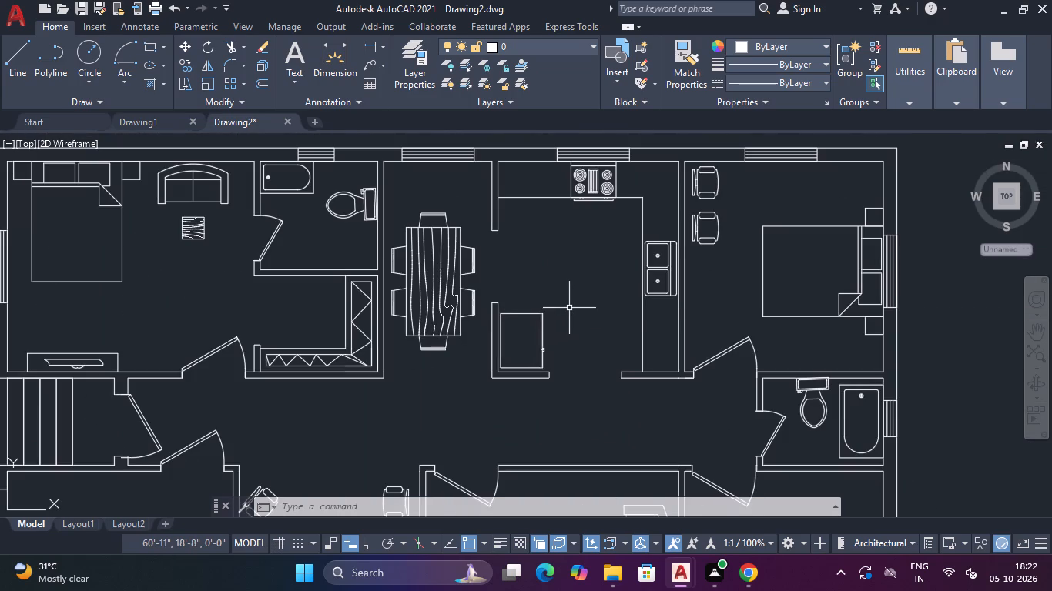
scroll(569, 308, down, 5)
scroll(566, 315, up, 3)
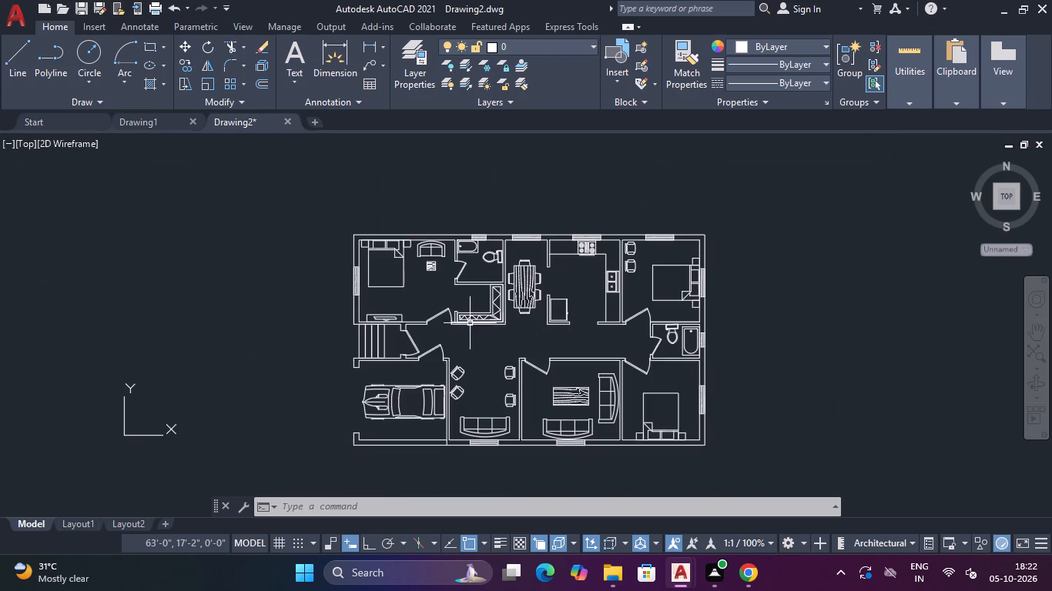
scroll(467, 311, up, 3)
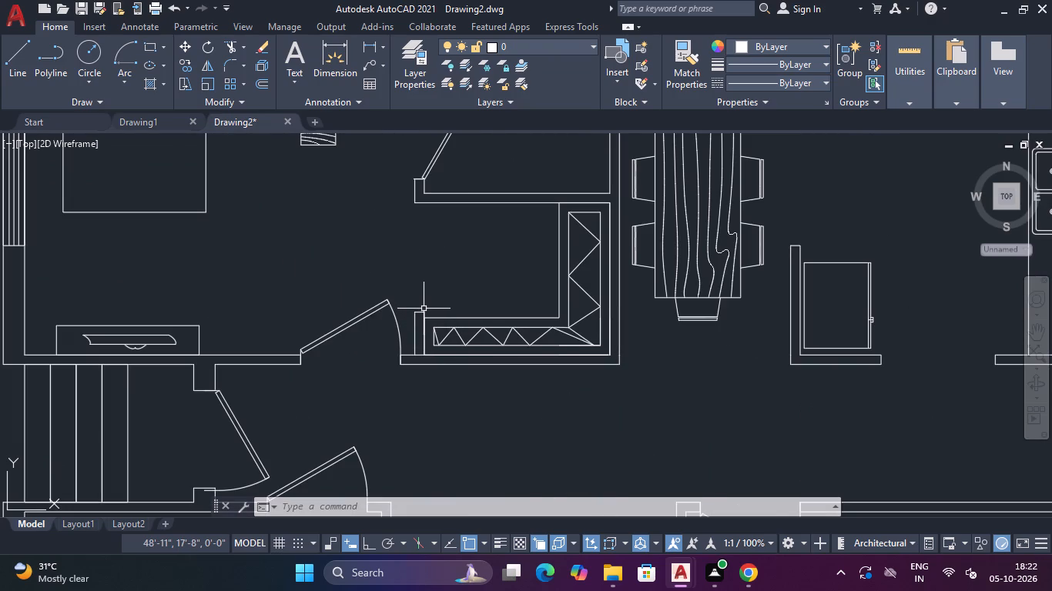
scroll(519, 312, down, 4)
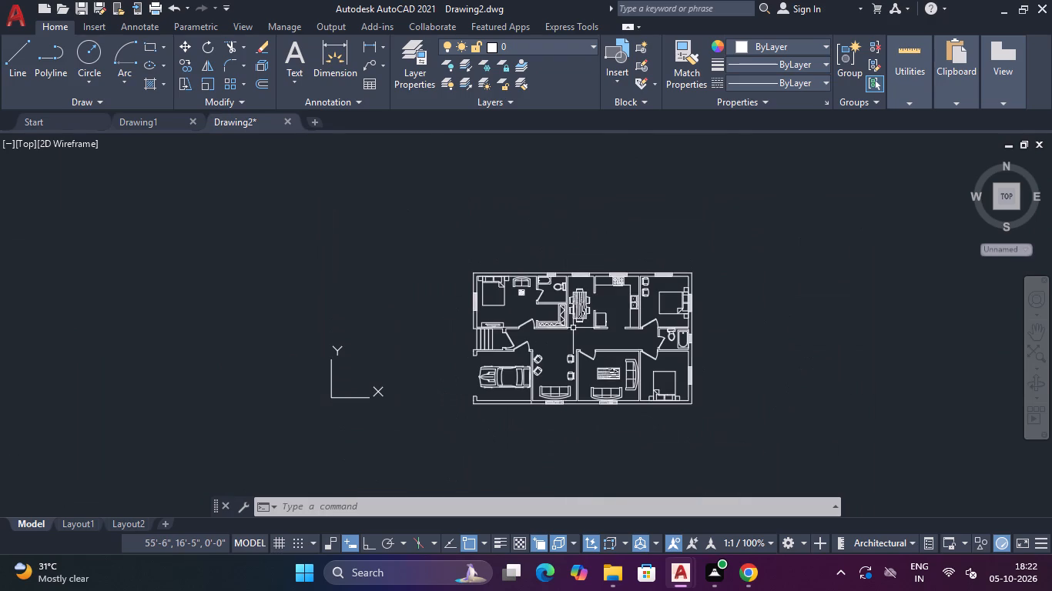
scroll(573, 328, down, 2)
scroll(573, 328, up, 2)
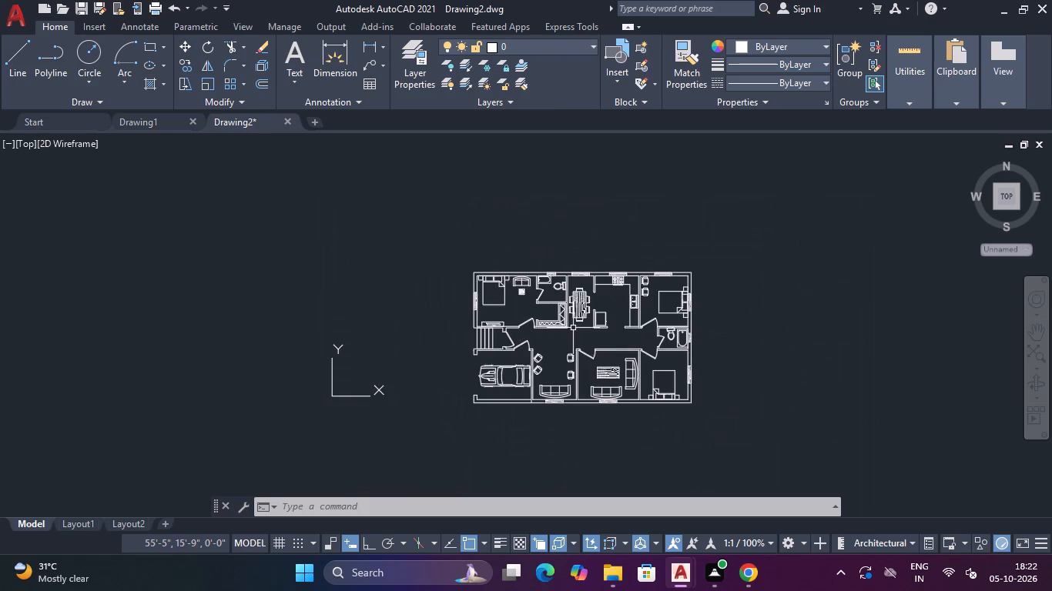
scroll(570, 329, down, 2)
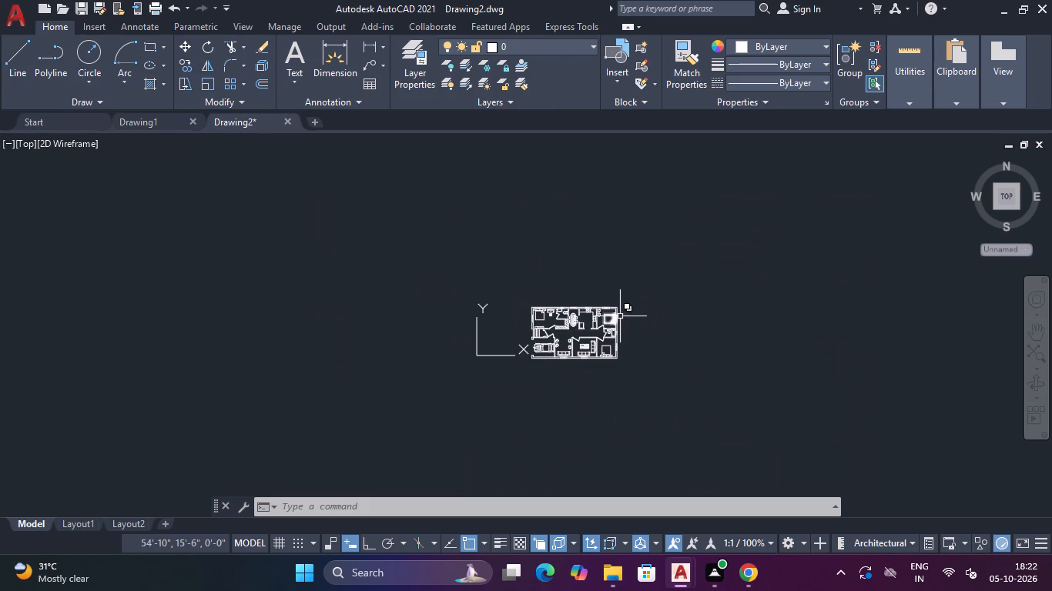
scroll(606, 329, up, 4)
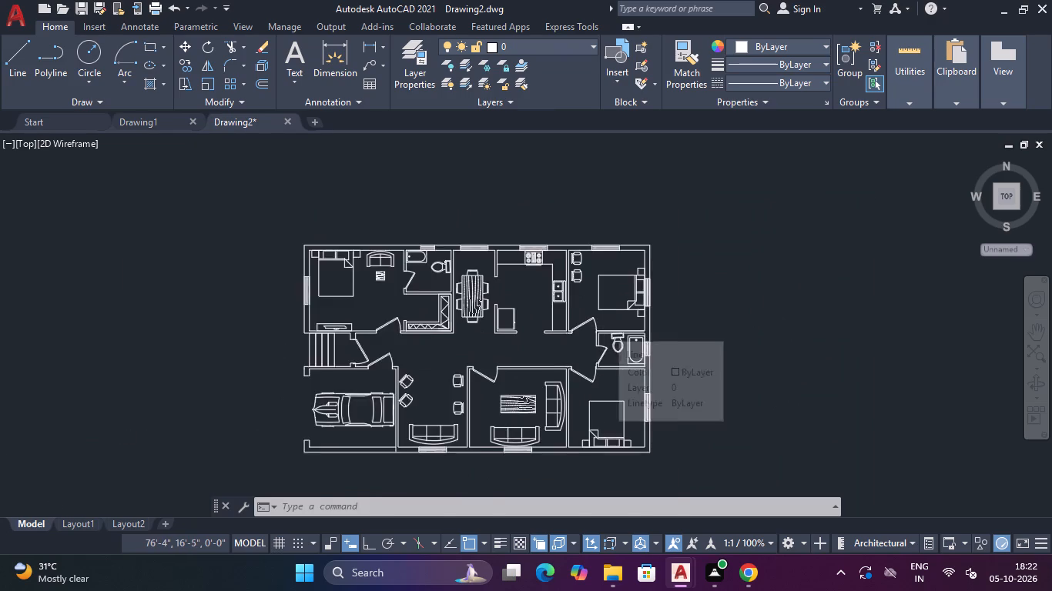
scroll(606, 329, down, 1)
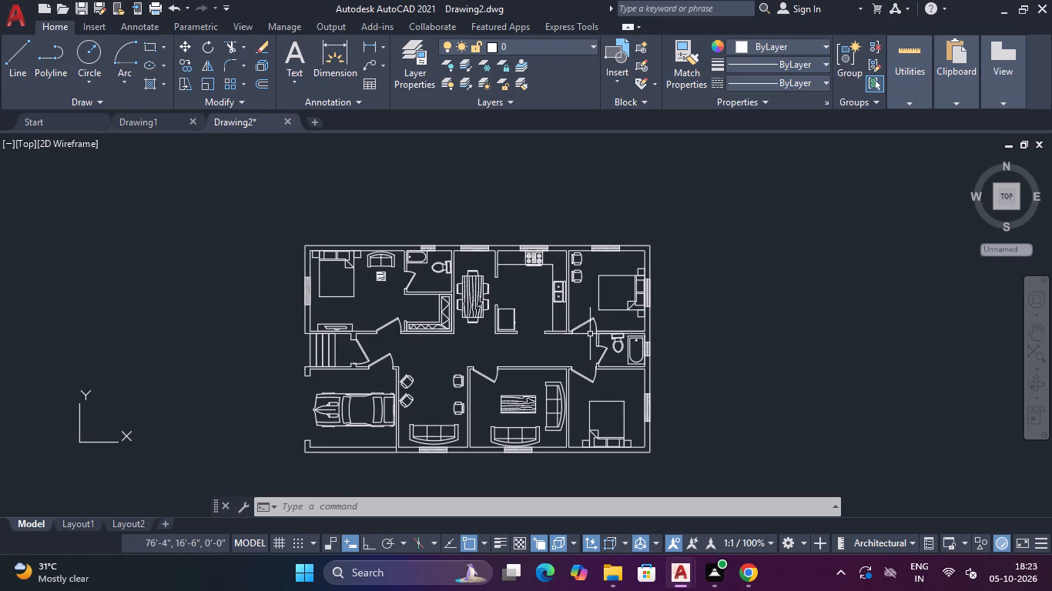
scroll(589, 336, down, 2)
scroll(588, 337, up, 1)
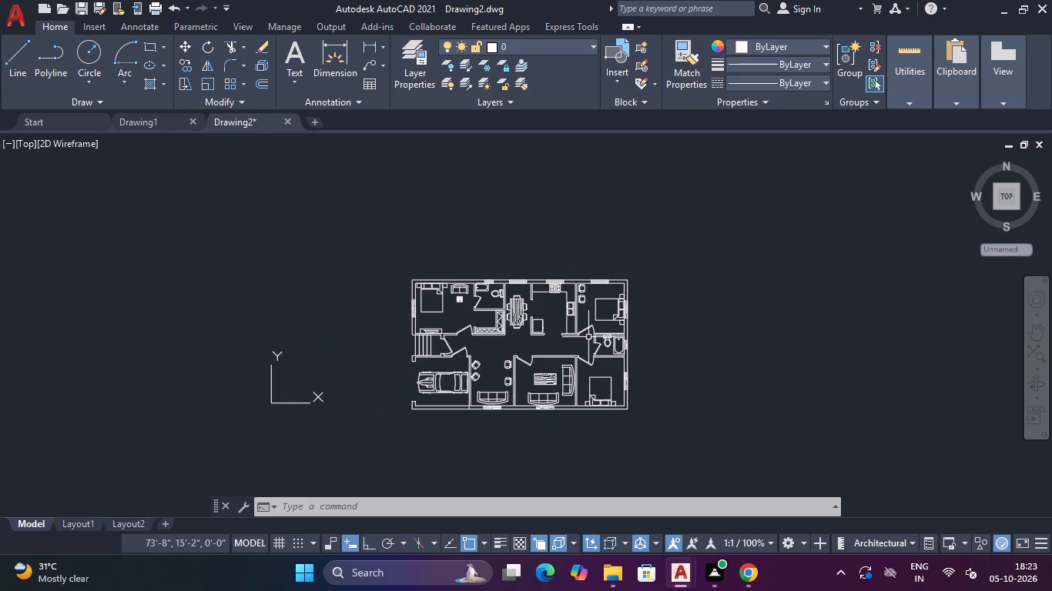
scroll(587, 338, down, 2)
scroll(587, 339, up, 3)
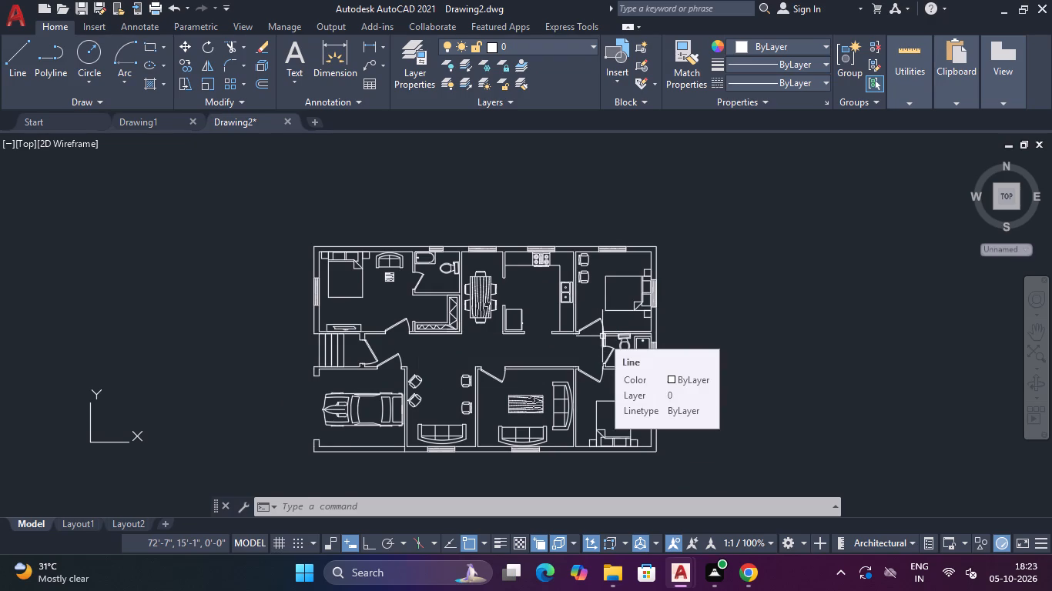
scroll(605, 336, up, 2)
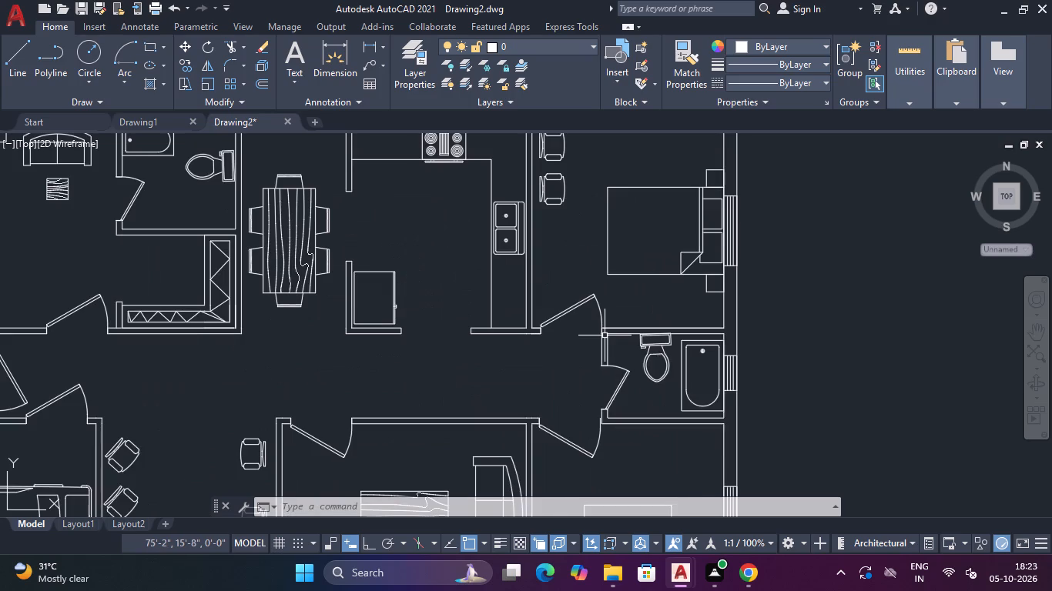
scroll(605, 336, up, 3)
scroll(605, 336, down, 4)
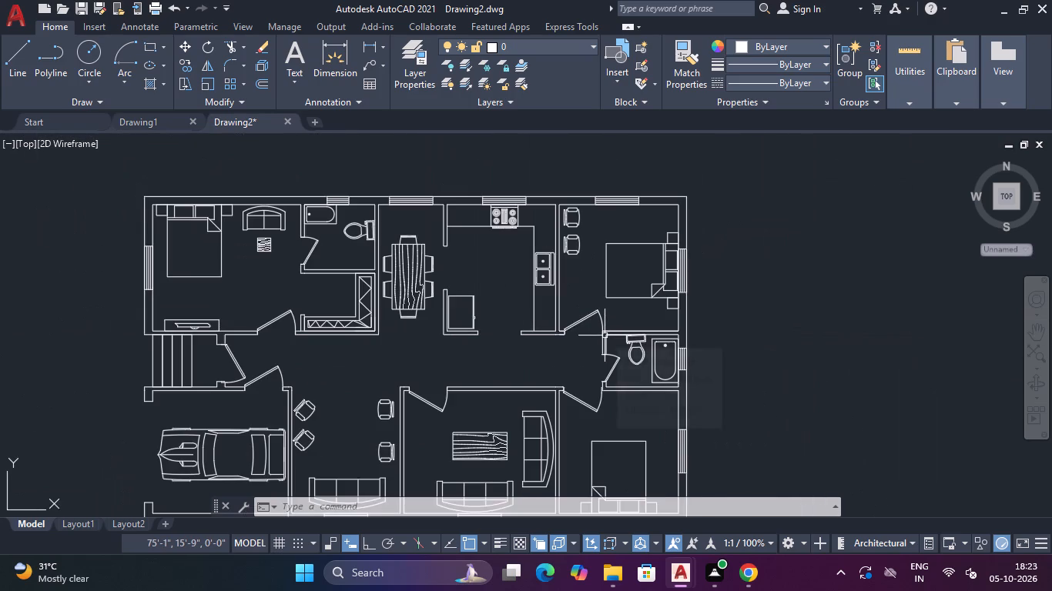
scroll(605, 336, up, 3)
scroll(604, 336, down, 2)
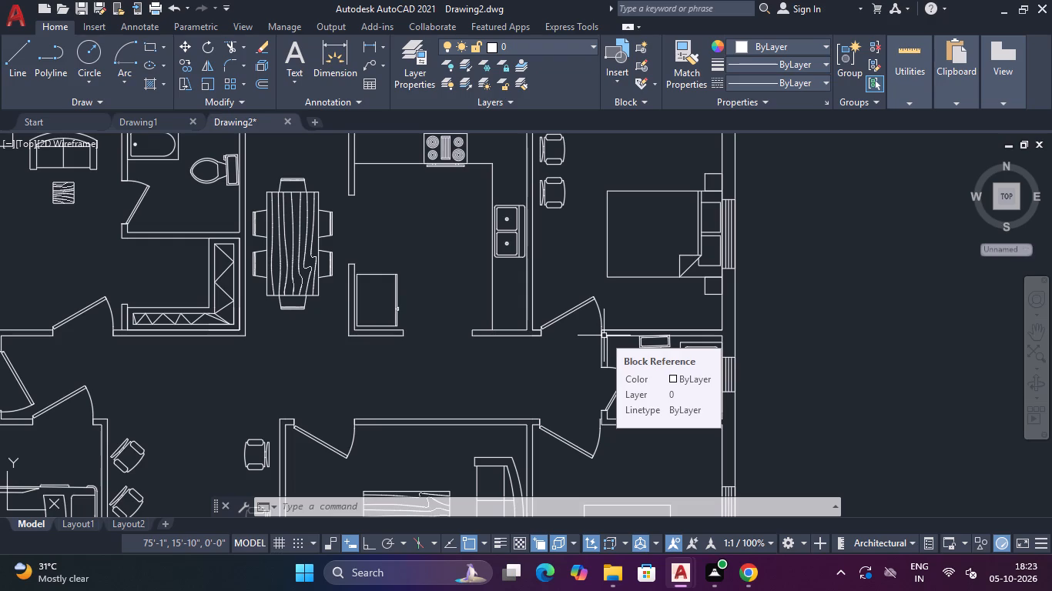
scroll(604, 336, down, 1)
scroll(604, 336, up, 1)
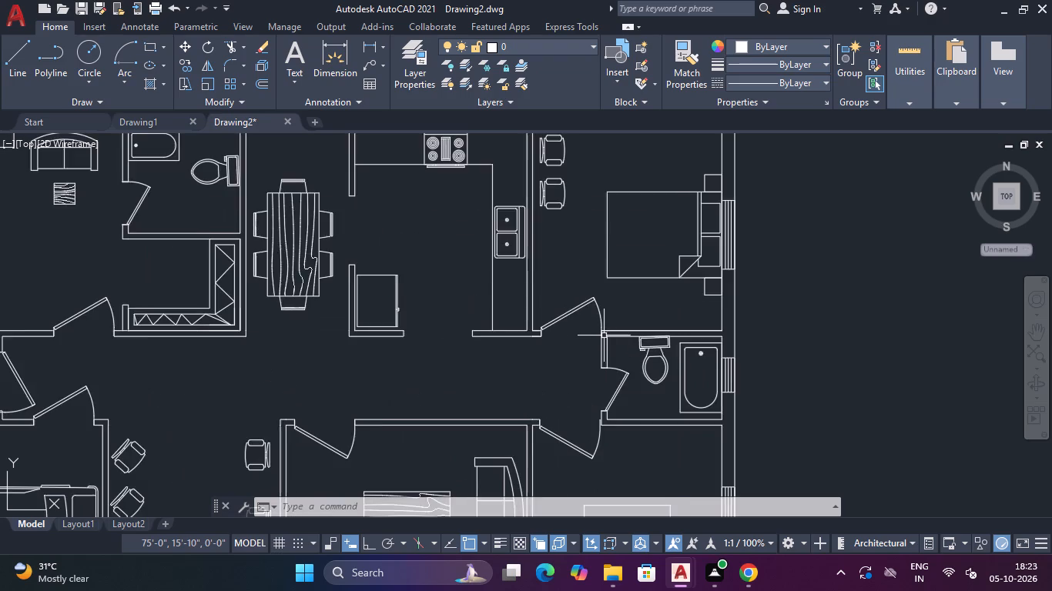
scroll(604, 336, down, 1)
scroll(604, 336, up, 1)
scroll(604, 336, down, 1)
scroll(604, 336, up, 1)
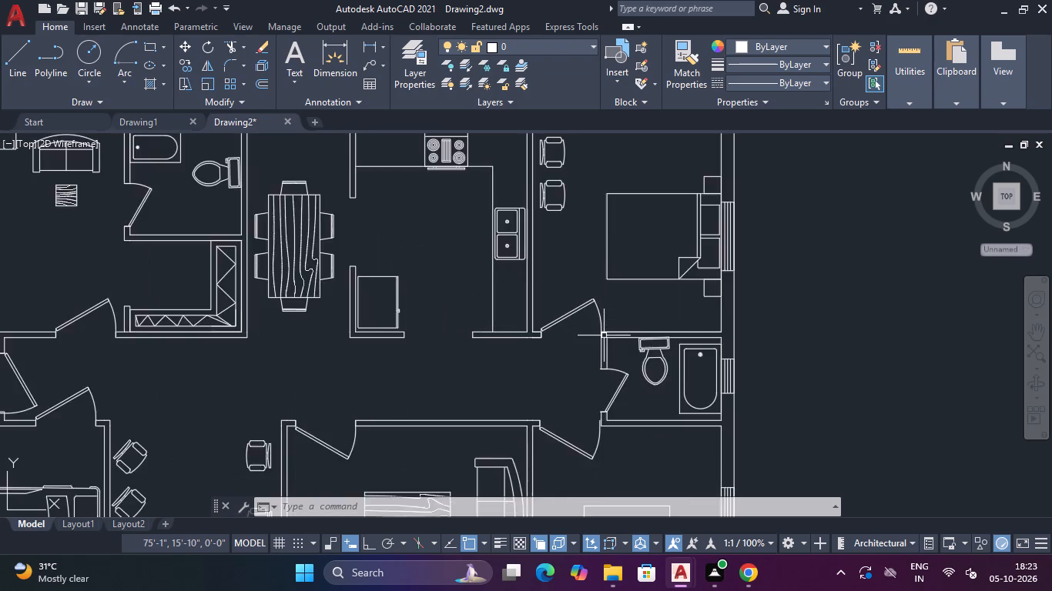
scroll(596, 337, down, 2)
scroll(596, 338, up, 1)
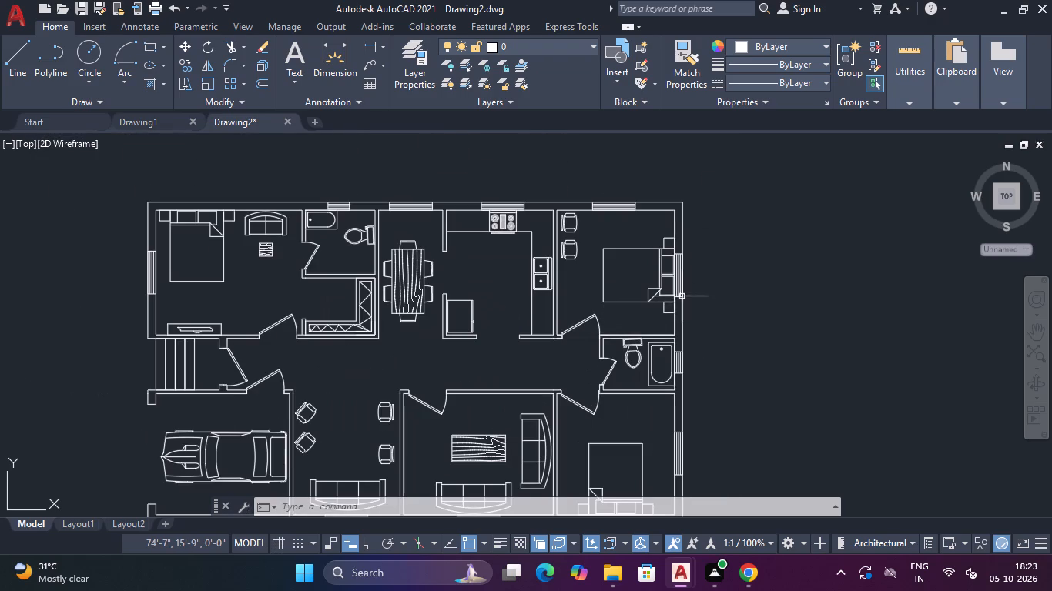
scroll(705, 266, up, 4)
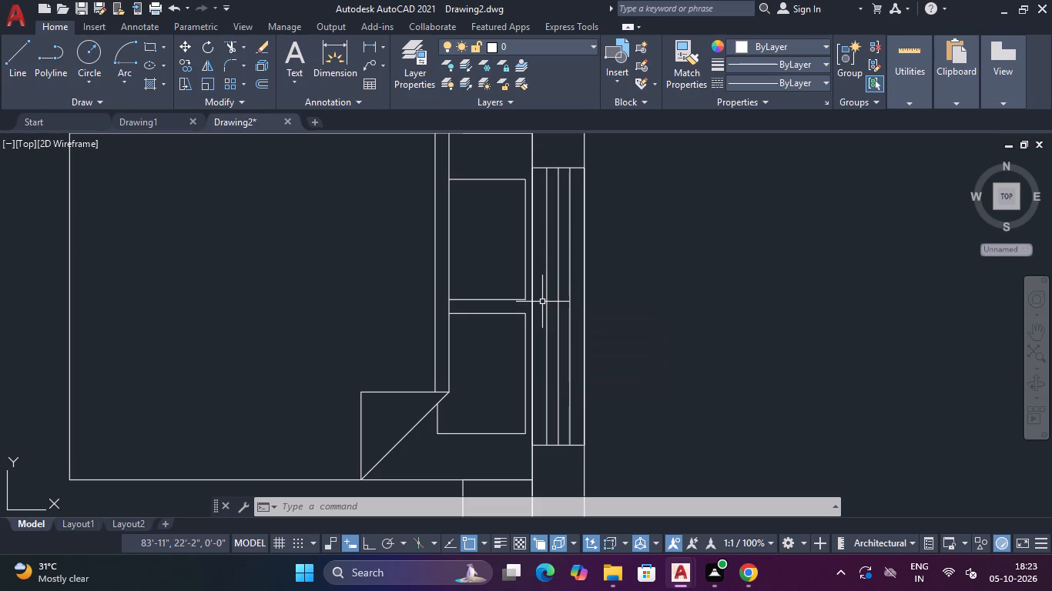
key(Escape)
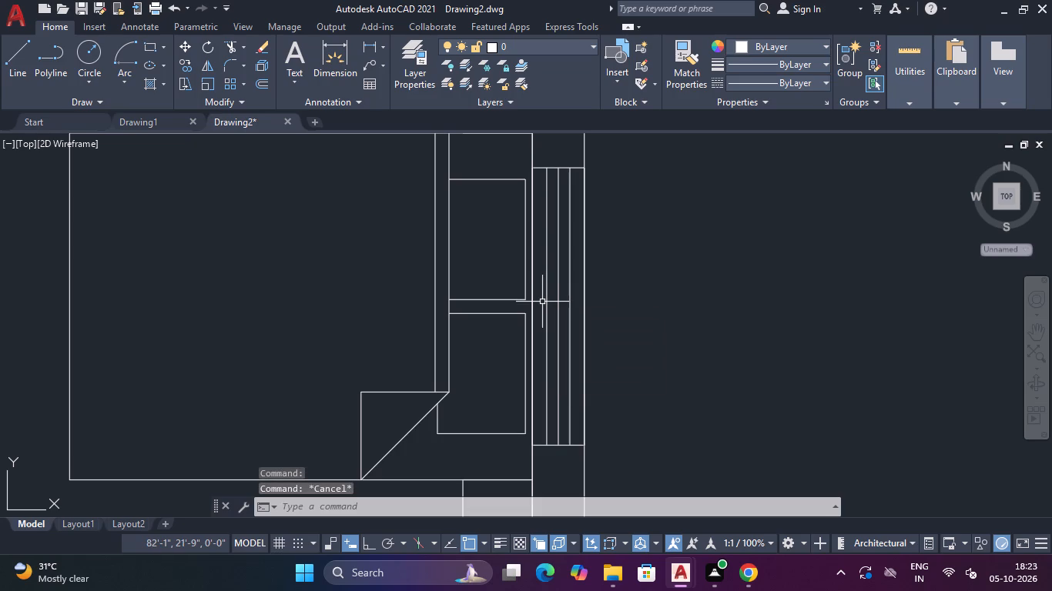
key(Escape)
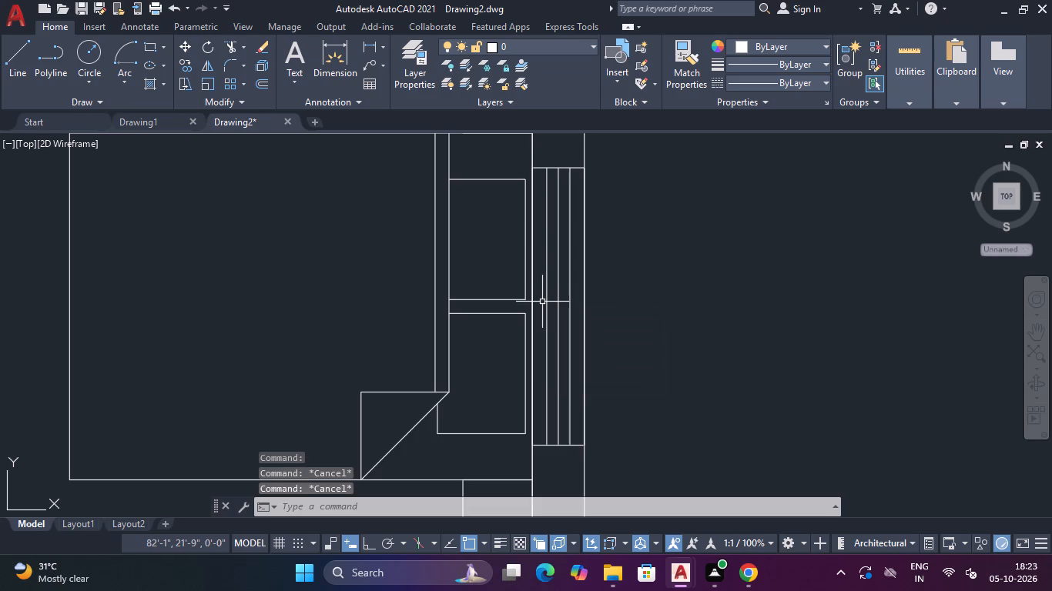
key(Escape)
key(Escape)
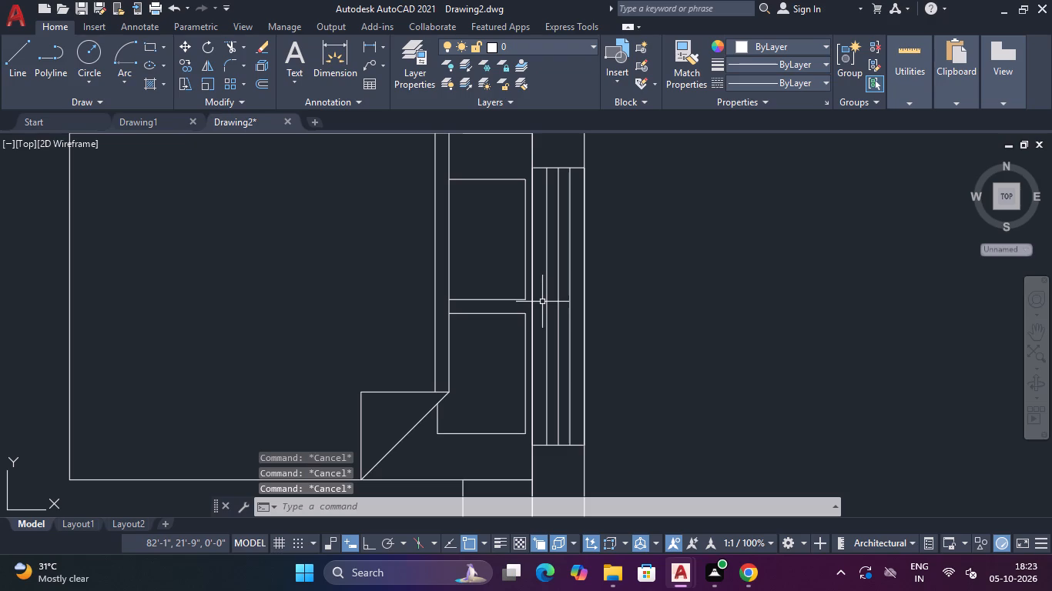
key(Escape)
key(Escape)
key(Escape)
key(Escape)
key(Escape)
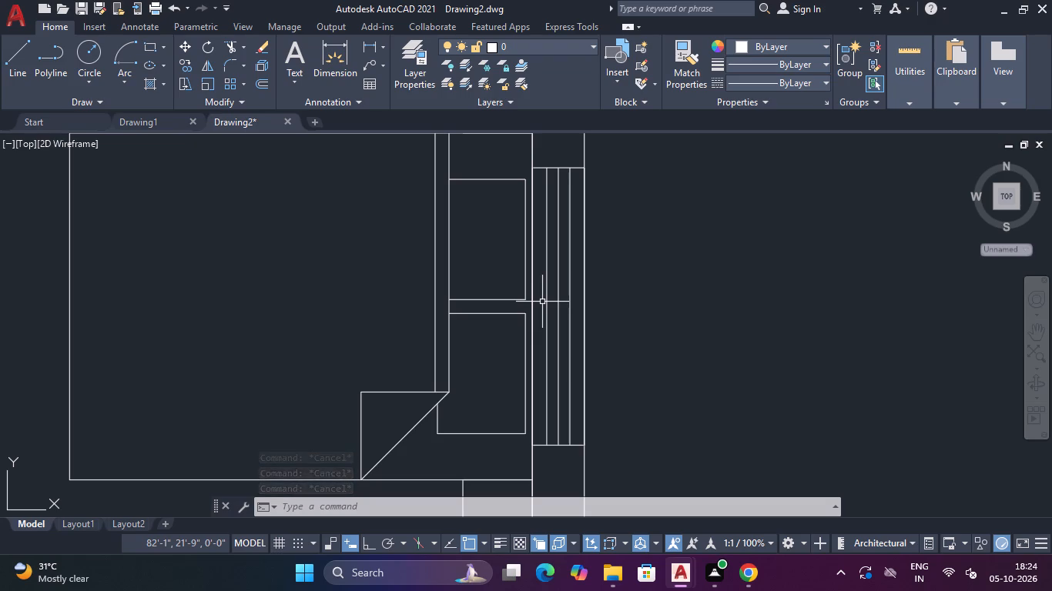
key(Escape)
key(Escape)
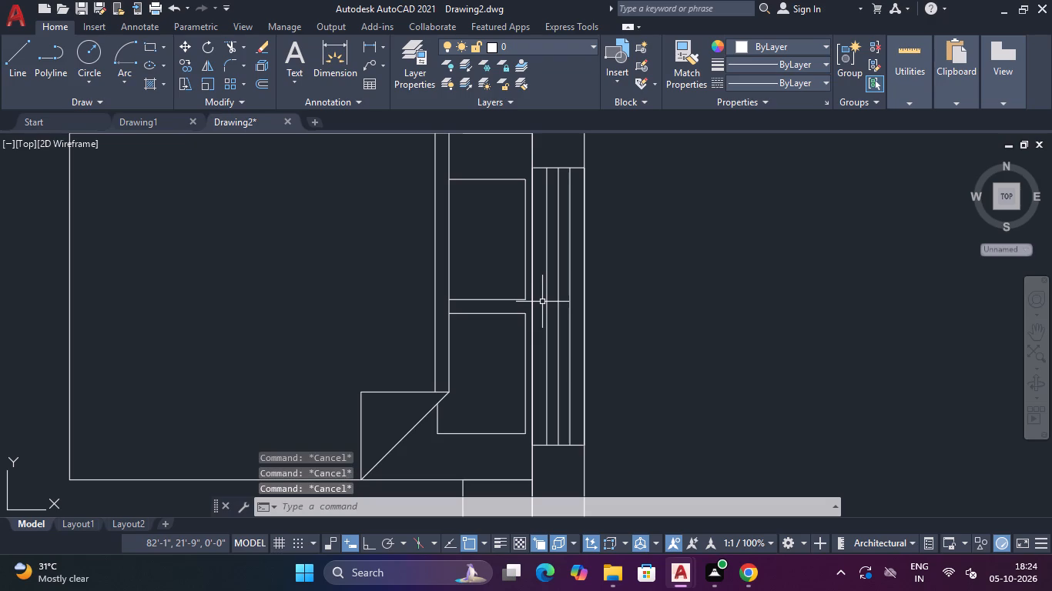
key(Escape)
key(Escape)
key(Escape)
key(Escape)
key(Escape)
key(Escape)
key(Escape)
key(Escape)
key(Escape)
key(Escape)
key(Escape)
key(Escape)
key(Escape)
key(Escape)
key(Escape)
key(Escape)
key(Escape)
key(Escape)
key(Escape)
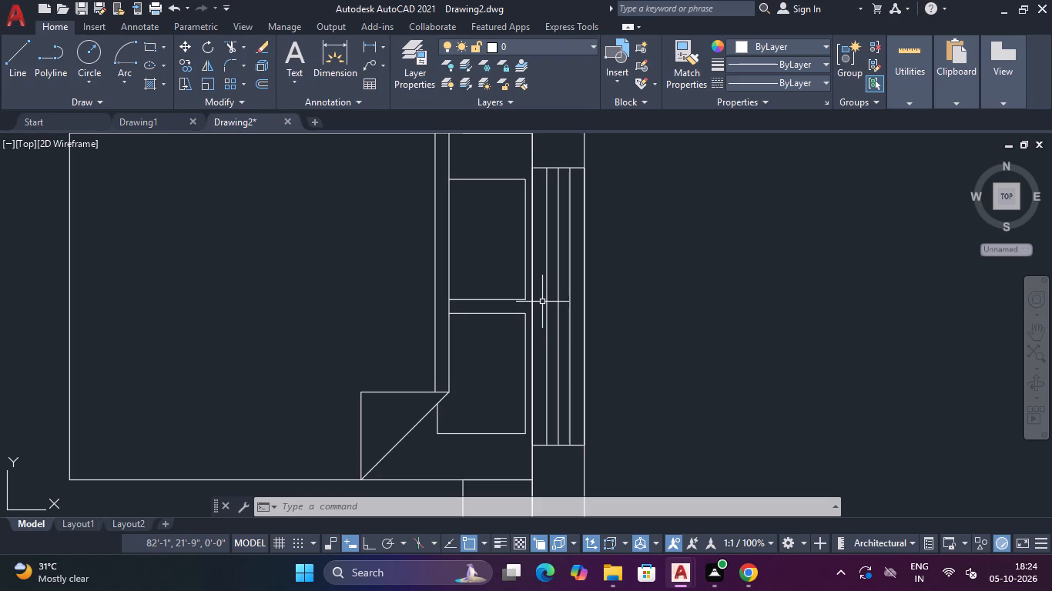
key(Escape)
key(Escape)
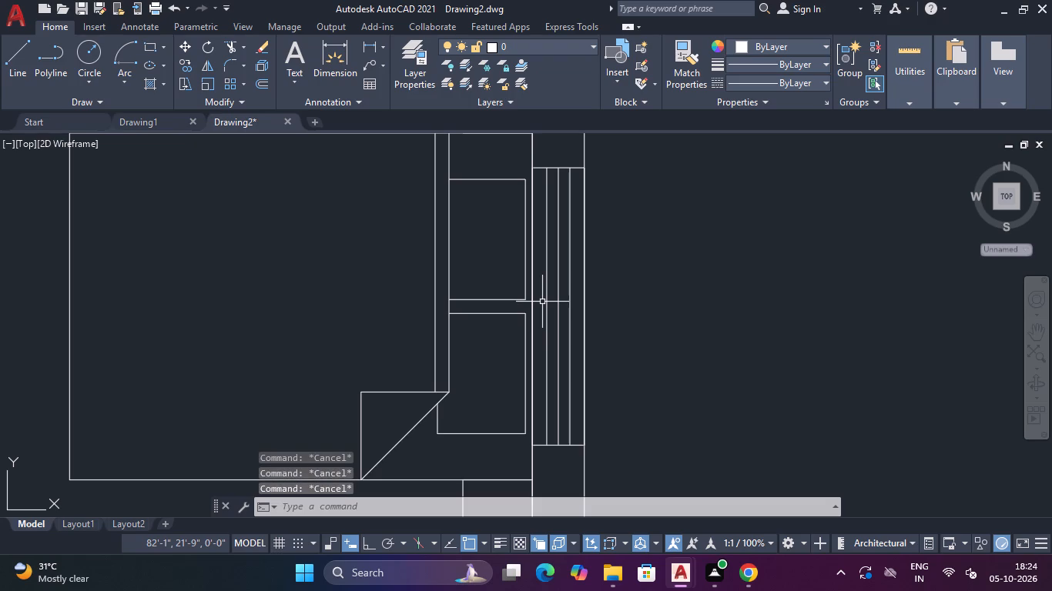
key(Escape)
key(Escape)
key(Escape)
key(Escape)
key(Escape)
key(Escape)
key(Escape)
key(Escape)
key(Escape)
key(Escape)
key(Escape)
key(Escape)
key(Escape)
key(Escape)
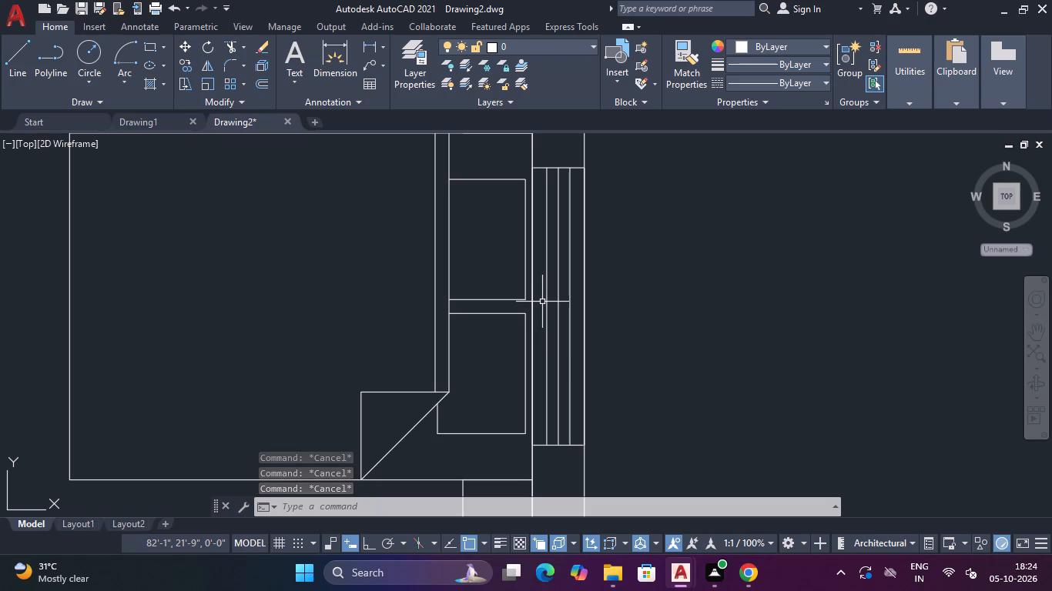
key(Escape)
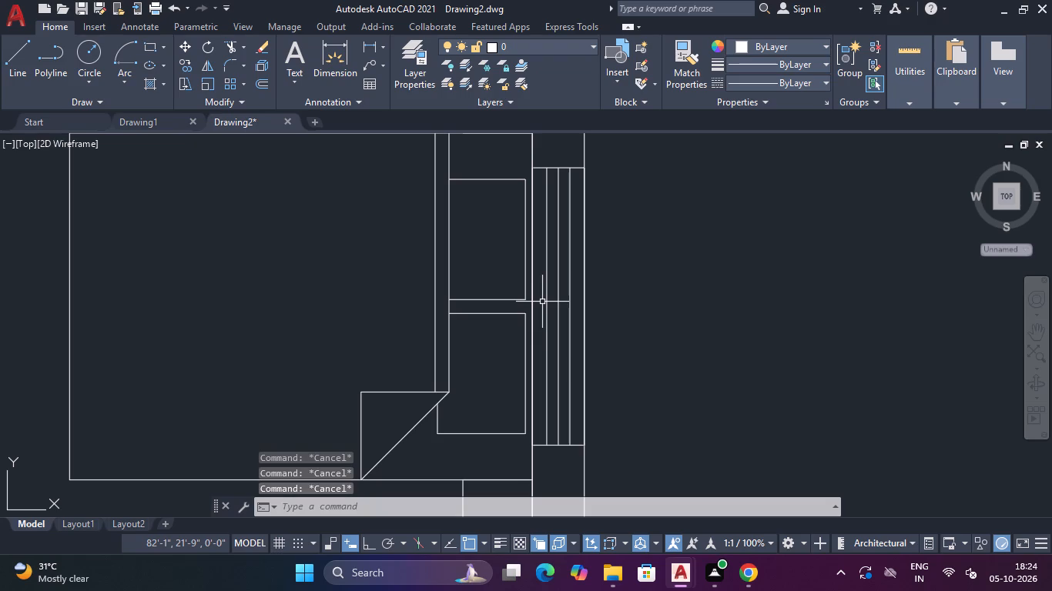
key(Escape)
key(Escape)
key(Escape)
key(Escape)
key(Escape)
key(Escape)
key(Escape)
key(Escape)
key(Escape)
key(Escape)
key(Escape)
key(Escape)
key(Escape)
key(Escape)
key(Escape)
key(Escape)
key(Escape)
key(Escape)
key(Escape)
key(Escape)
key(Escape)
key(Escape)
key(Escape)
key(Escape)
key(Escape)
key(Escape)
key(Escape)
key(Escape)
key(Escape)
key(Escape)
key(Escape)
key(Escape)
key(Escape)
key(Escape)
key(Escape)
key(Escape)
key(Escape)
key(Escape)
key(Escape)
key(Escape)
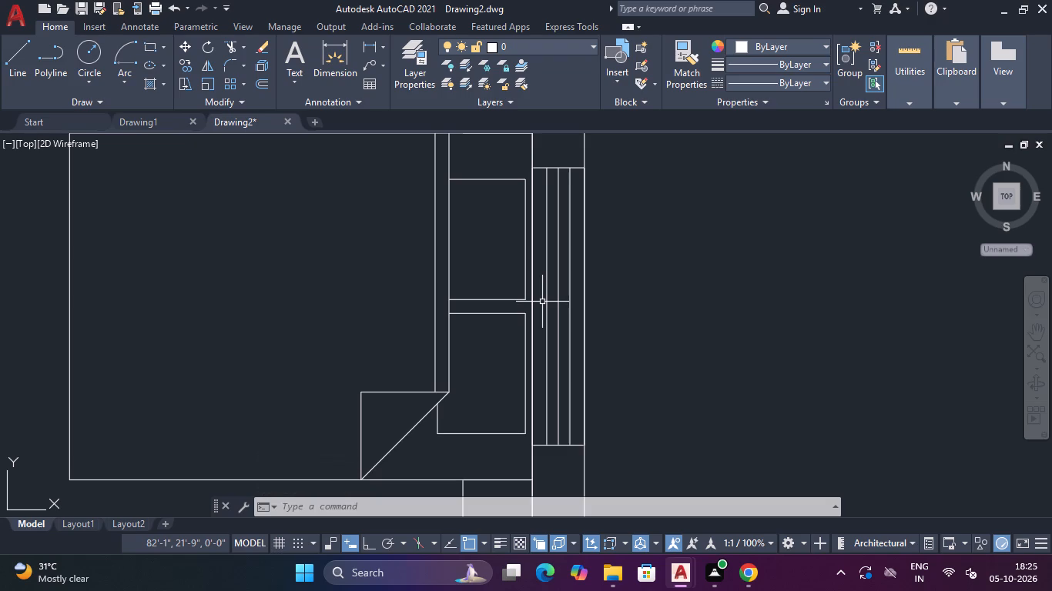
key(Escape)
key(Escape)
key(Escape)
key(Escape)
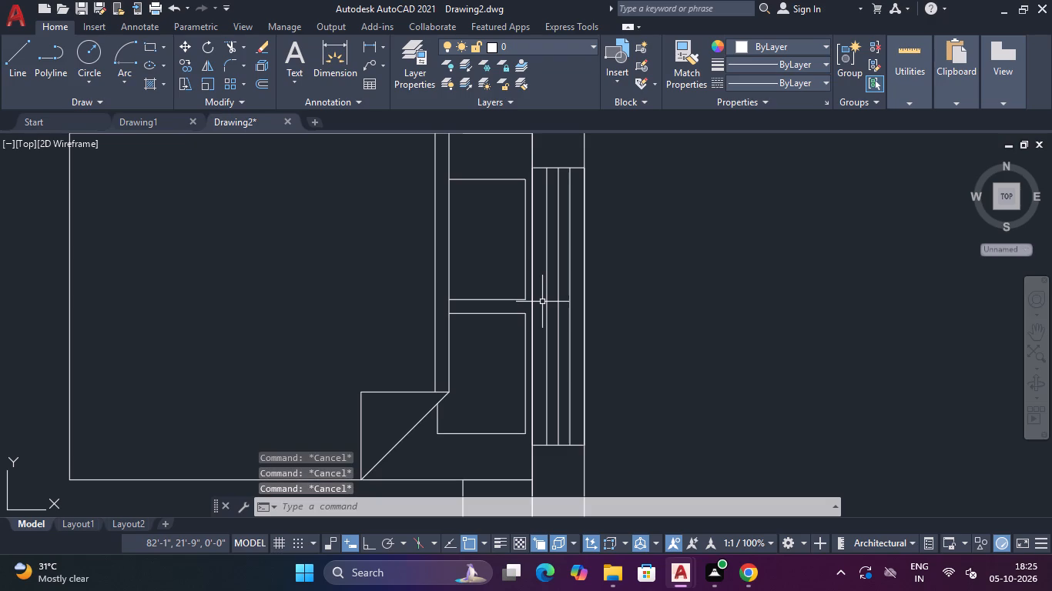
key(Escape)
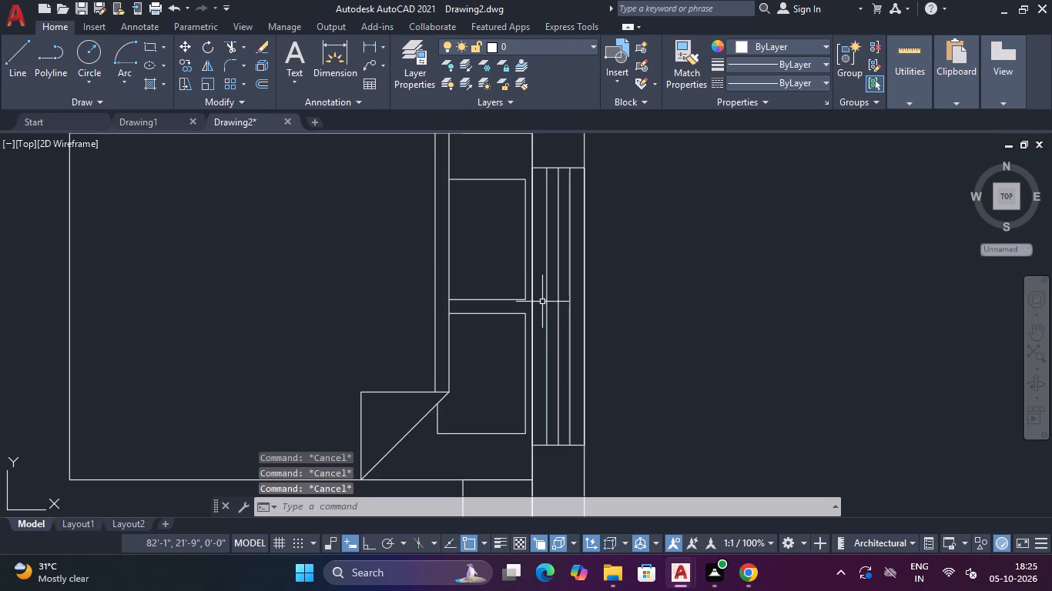
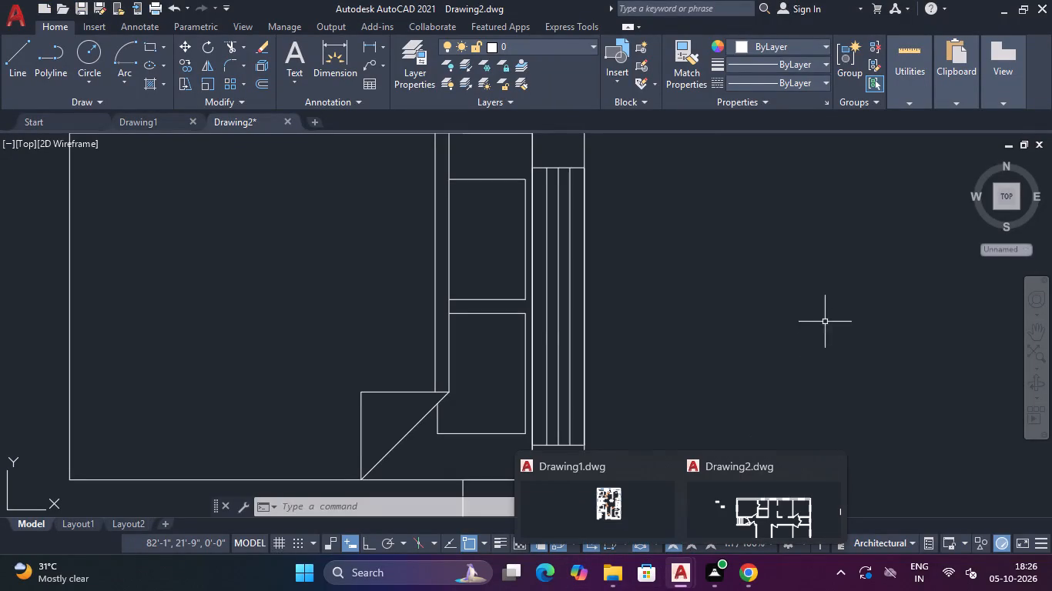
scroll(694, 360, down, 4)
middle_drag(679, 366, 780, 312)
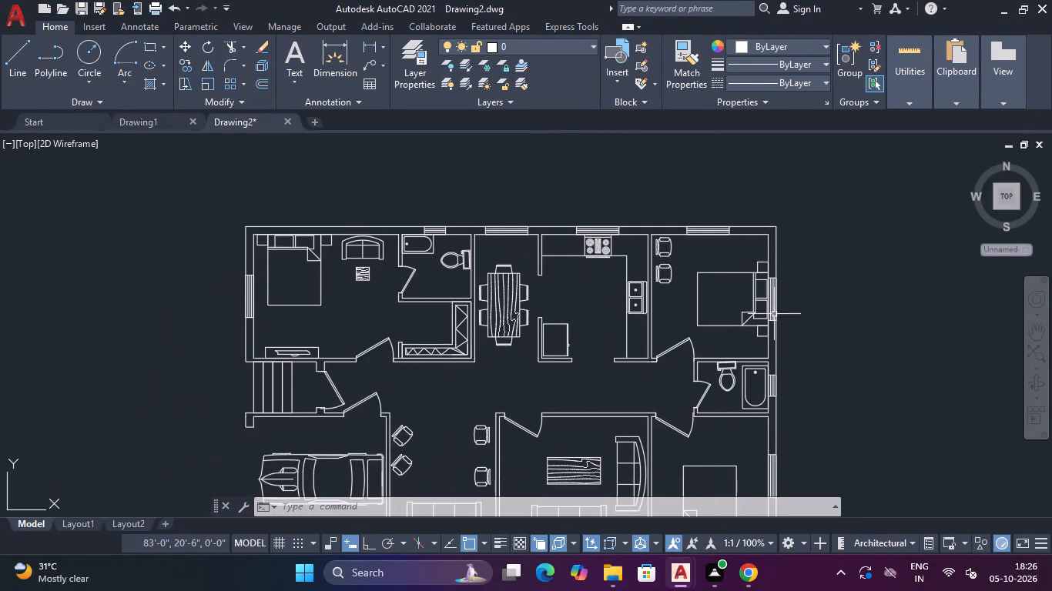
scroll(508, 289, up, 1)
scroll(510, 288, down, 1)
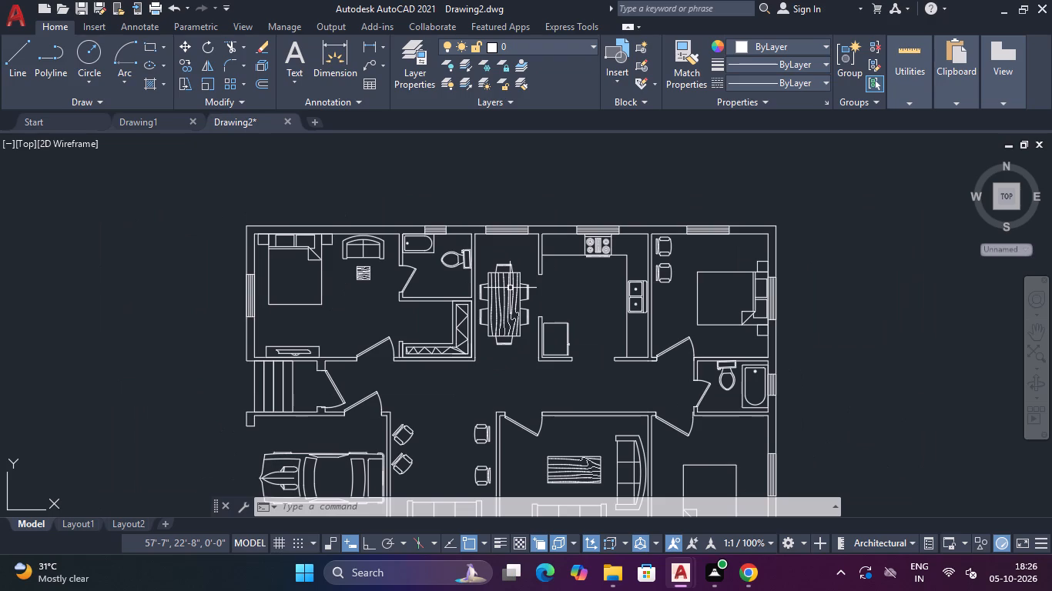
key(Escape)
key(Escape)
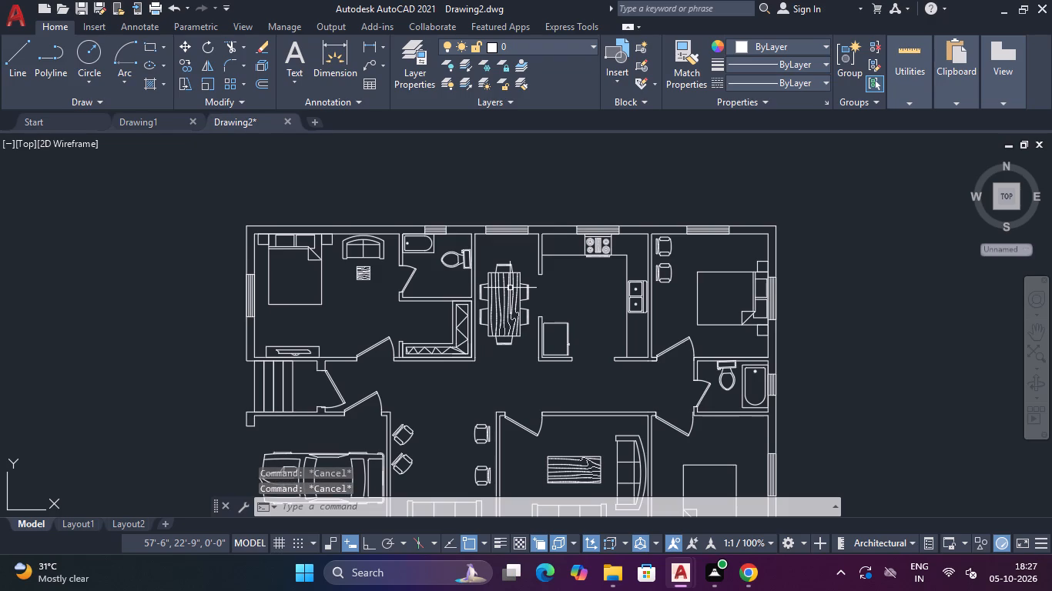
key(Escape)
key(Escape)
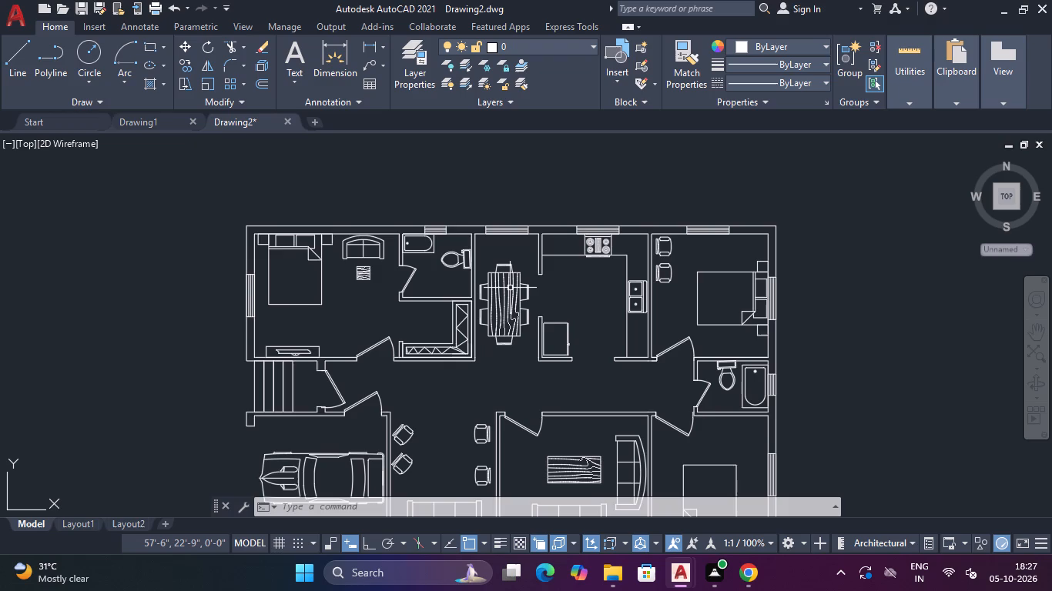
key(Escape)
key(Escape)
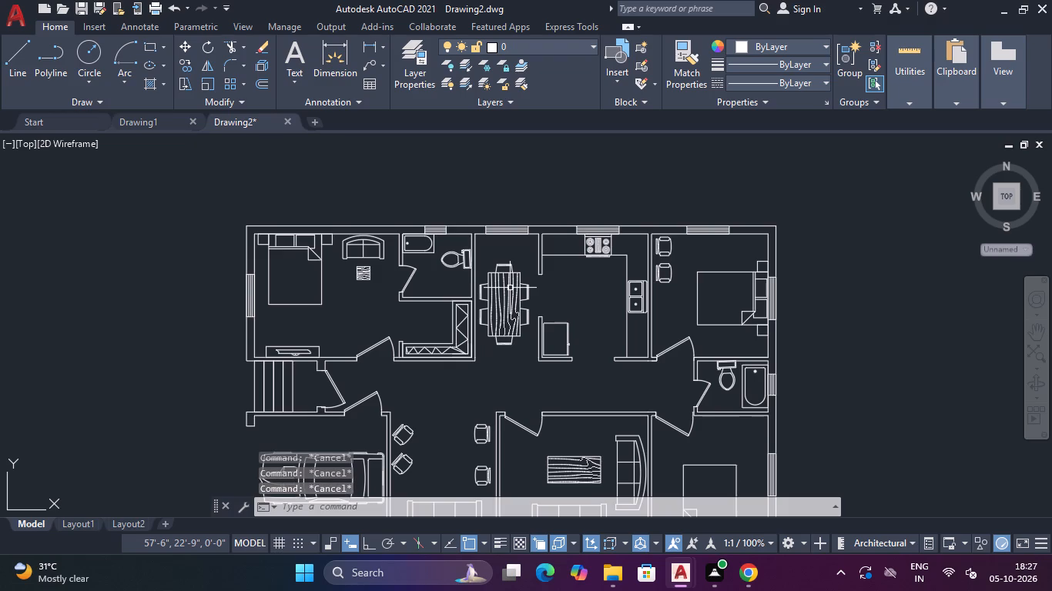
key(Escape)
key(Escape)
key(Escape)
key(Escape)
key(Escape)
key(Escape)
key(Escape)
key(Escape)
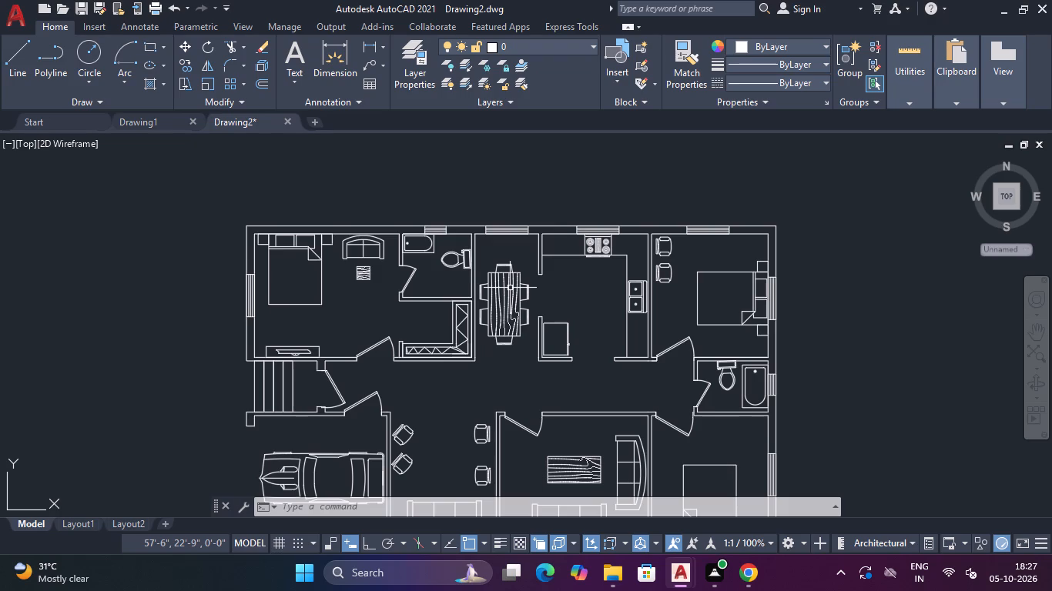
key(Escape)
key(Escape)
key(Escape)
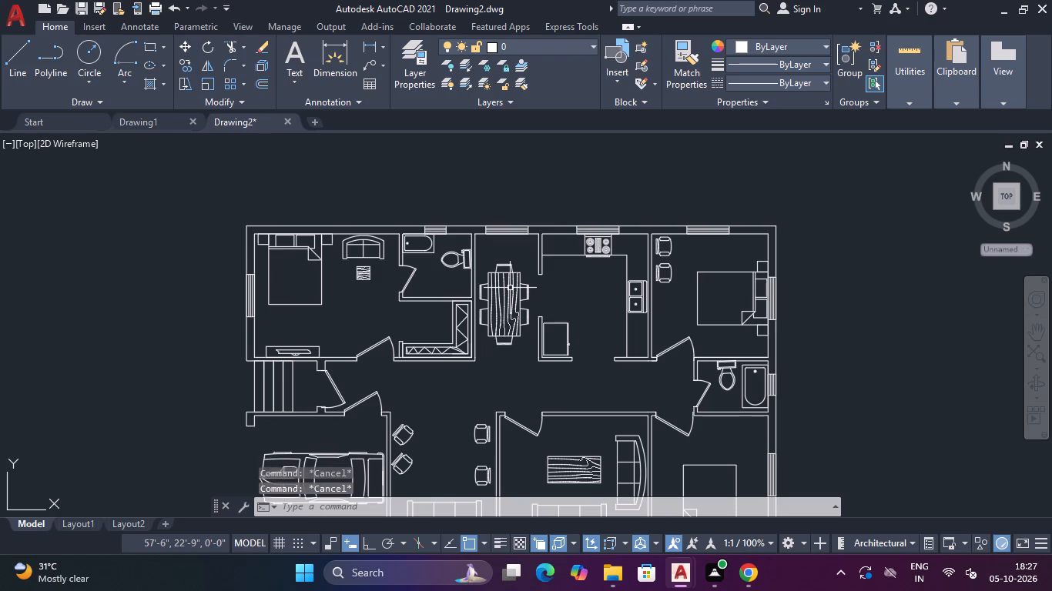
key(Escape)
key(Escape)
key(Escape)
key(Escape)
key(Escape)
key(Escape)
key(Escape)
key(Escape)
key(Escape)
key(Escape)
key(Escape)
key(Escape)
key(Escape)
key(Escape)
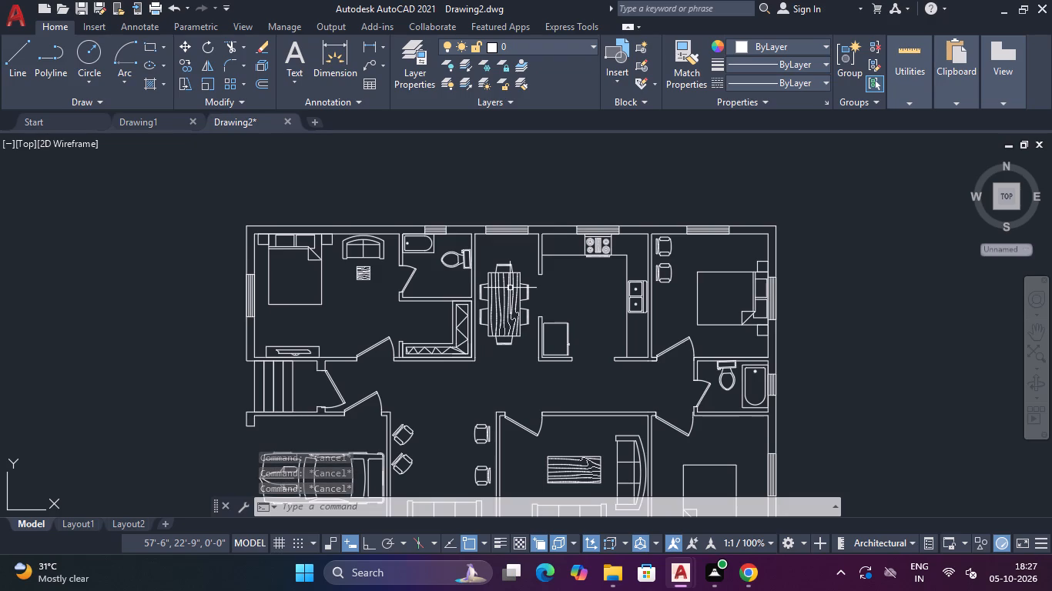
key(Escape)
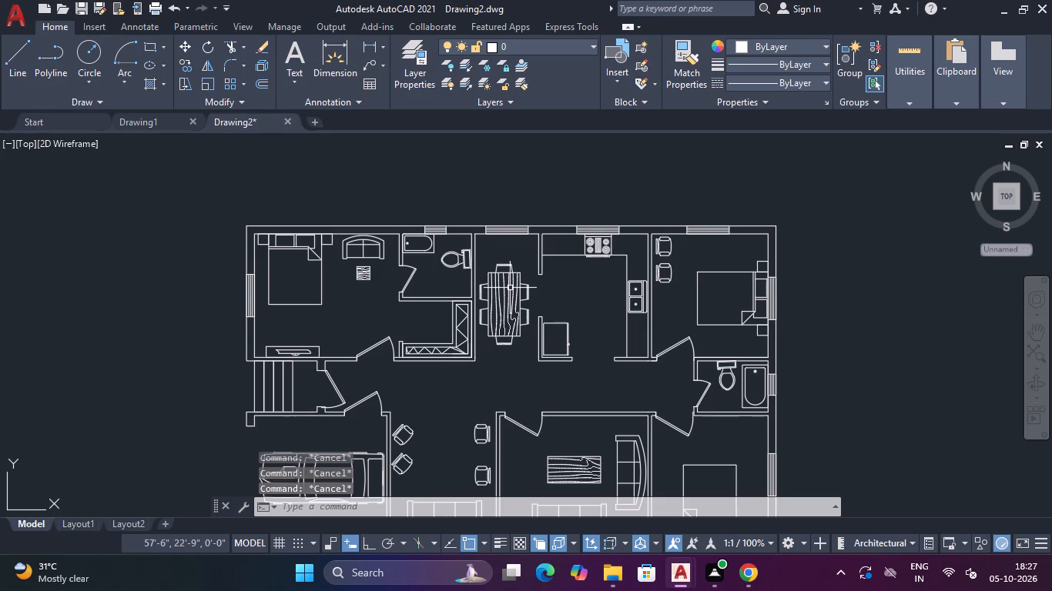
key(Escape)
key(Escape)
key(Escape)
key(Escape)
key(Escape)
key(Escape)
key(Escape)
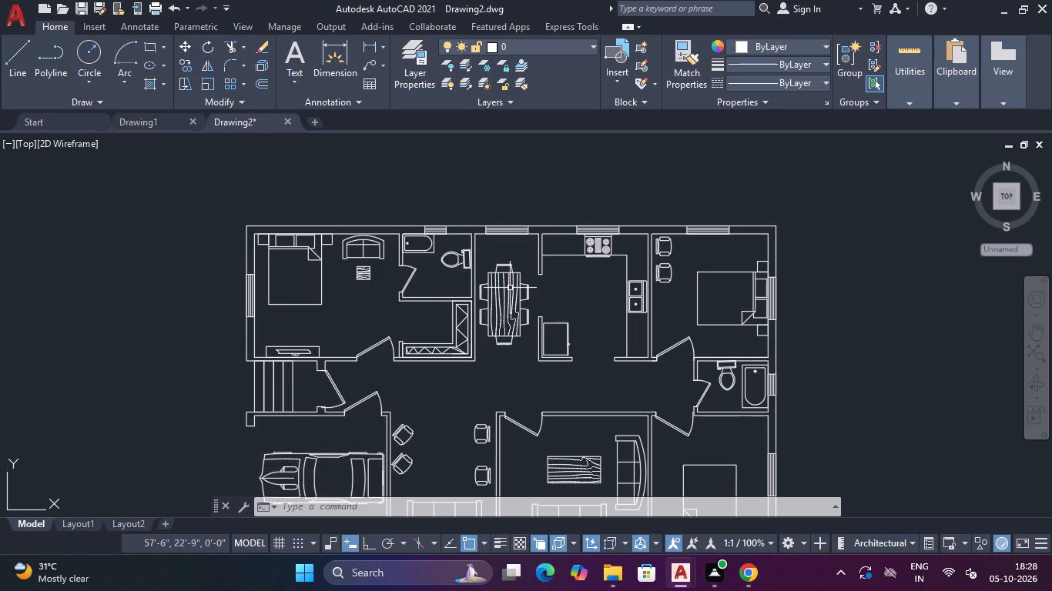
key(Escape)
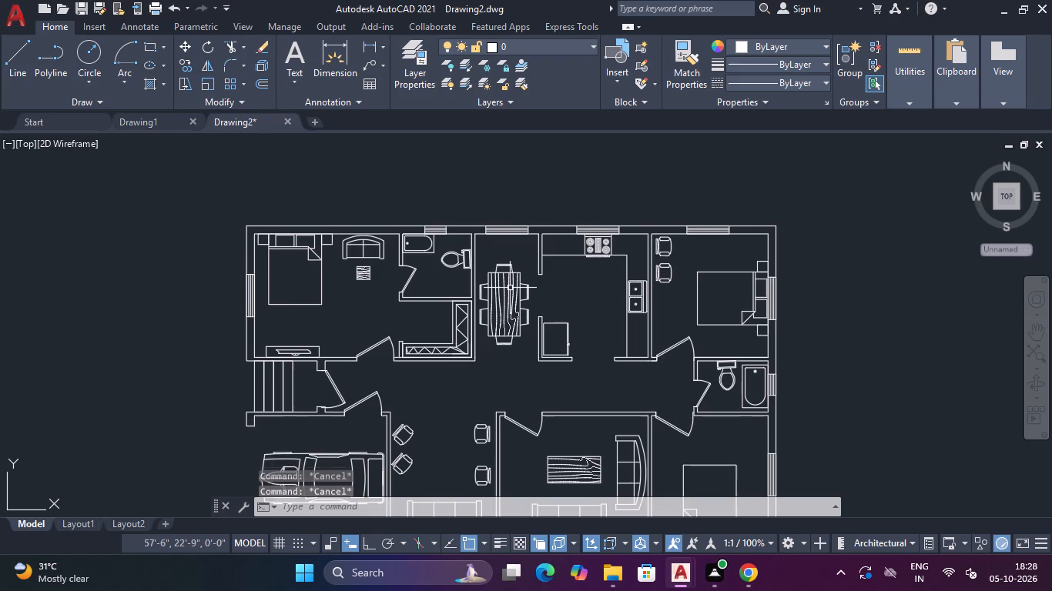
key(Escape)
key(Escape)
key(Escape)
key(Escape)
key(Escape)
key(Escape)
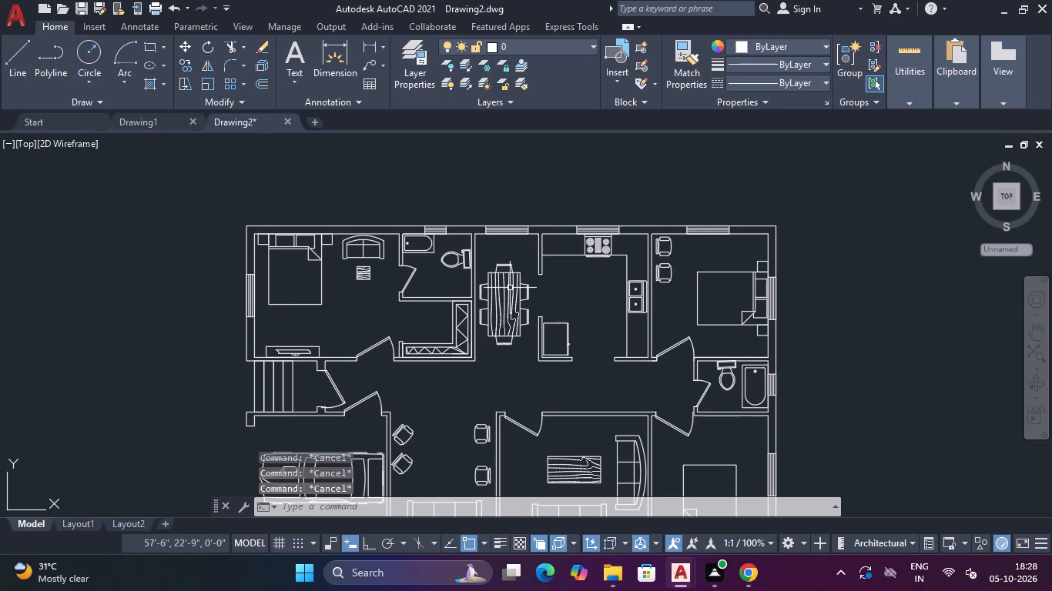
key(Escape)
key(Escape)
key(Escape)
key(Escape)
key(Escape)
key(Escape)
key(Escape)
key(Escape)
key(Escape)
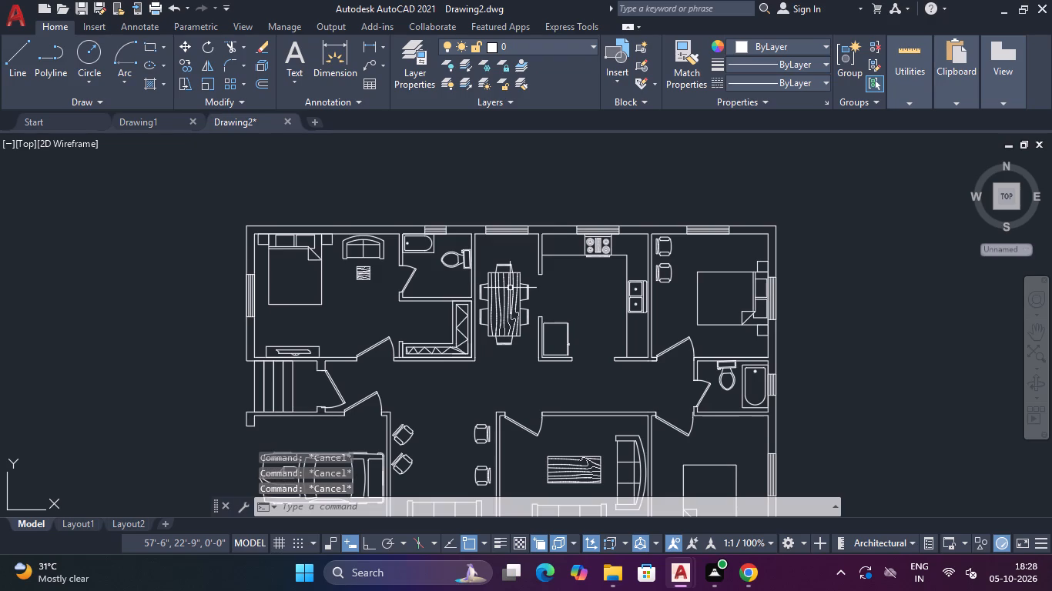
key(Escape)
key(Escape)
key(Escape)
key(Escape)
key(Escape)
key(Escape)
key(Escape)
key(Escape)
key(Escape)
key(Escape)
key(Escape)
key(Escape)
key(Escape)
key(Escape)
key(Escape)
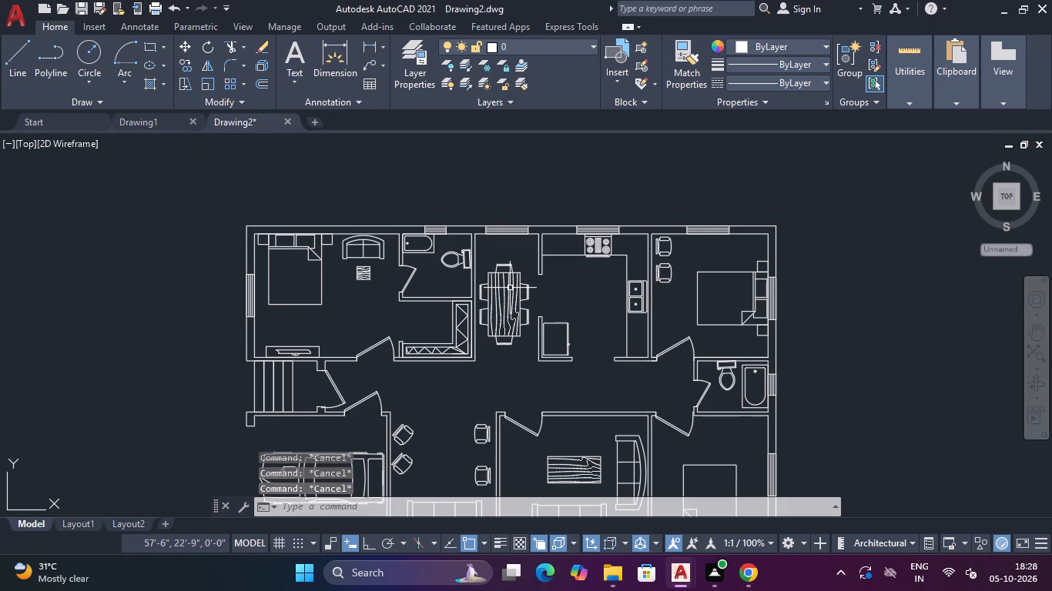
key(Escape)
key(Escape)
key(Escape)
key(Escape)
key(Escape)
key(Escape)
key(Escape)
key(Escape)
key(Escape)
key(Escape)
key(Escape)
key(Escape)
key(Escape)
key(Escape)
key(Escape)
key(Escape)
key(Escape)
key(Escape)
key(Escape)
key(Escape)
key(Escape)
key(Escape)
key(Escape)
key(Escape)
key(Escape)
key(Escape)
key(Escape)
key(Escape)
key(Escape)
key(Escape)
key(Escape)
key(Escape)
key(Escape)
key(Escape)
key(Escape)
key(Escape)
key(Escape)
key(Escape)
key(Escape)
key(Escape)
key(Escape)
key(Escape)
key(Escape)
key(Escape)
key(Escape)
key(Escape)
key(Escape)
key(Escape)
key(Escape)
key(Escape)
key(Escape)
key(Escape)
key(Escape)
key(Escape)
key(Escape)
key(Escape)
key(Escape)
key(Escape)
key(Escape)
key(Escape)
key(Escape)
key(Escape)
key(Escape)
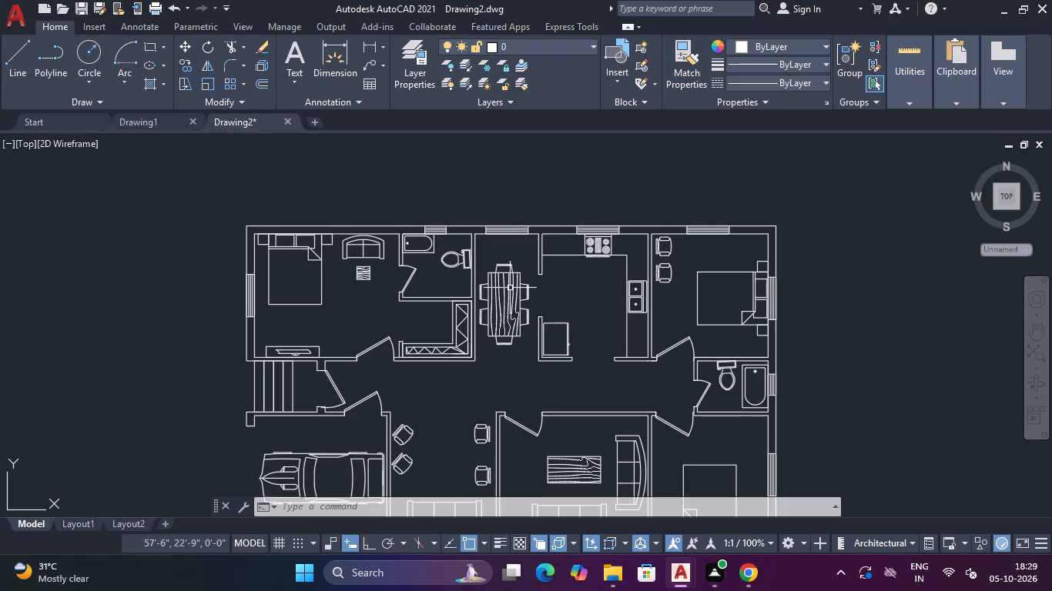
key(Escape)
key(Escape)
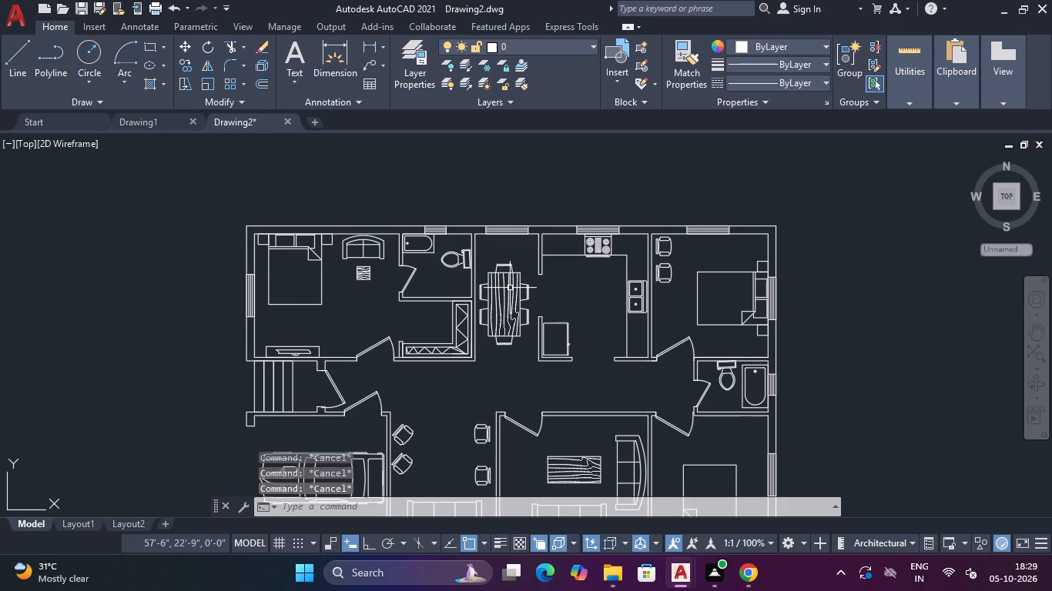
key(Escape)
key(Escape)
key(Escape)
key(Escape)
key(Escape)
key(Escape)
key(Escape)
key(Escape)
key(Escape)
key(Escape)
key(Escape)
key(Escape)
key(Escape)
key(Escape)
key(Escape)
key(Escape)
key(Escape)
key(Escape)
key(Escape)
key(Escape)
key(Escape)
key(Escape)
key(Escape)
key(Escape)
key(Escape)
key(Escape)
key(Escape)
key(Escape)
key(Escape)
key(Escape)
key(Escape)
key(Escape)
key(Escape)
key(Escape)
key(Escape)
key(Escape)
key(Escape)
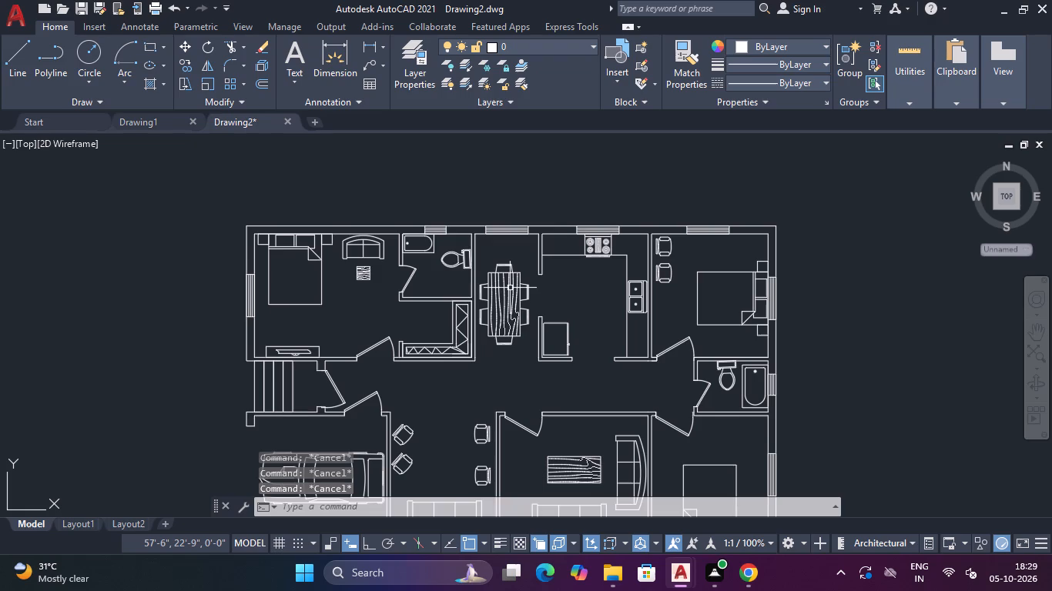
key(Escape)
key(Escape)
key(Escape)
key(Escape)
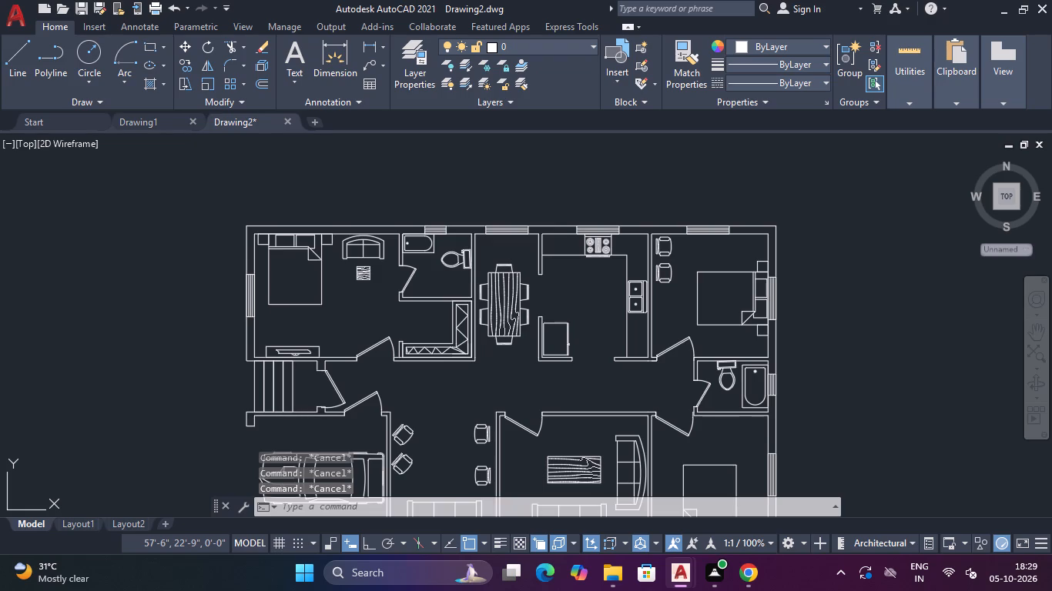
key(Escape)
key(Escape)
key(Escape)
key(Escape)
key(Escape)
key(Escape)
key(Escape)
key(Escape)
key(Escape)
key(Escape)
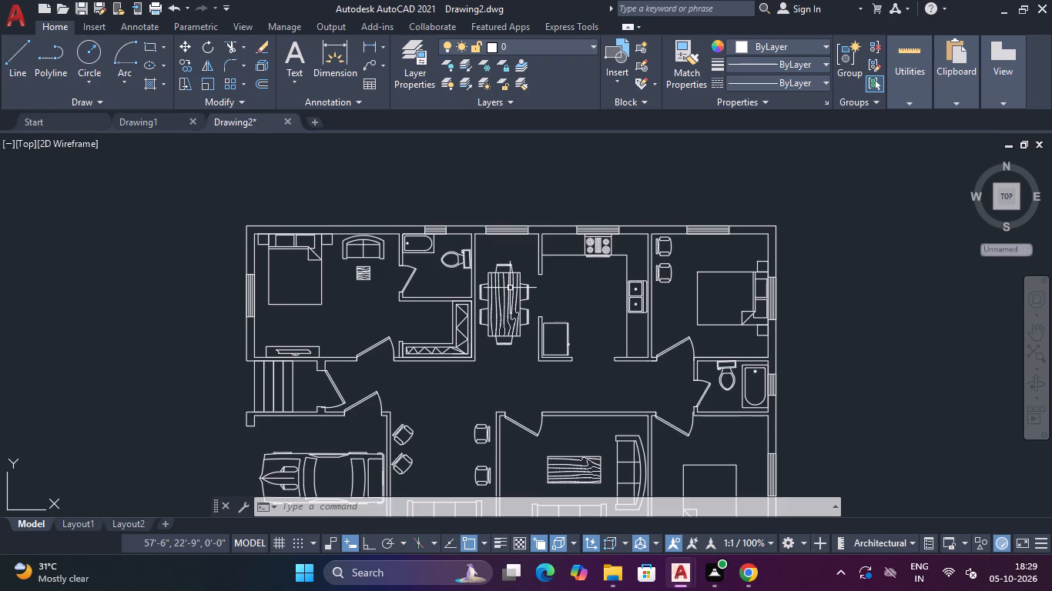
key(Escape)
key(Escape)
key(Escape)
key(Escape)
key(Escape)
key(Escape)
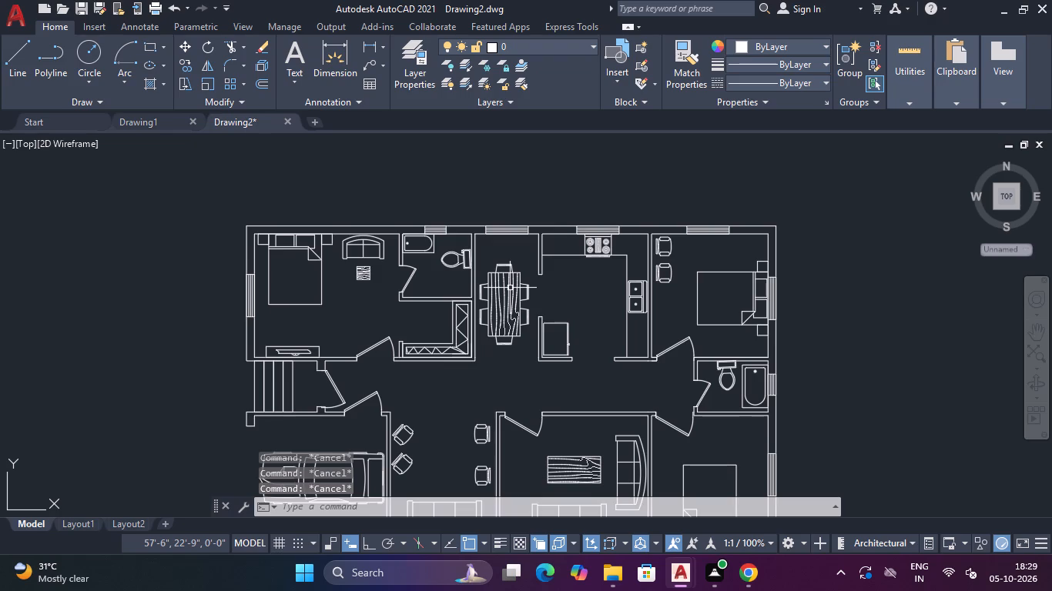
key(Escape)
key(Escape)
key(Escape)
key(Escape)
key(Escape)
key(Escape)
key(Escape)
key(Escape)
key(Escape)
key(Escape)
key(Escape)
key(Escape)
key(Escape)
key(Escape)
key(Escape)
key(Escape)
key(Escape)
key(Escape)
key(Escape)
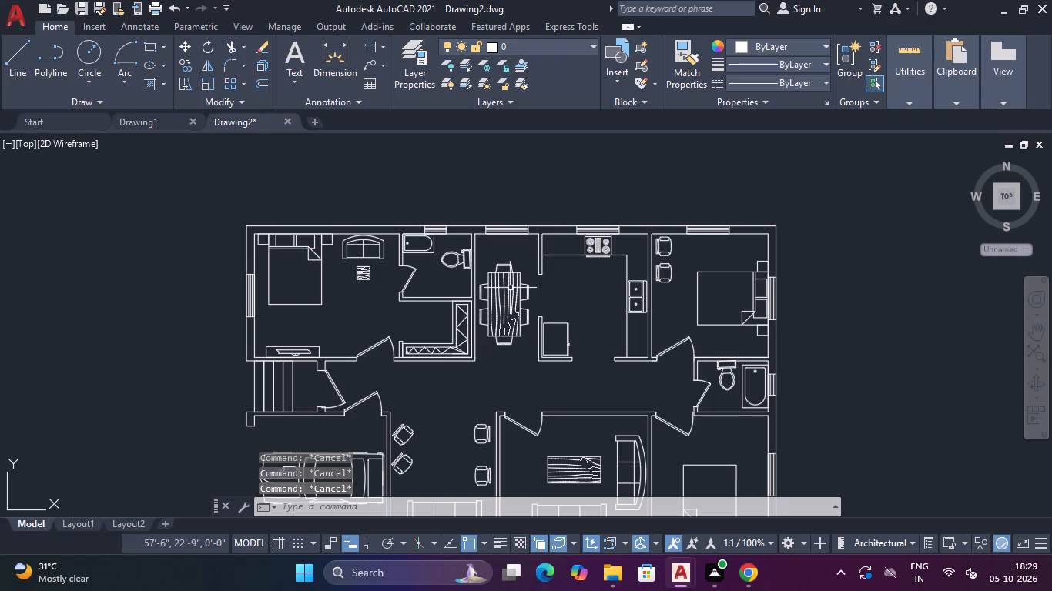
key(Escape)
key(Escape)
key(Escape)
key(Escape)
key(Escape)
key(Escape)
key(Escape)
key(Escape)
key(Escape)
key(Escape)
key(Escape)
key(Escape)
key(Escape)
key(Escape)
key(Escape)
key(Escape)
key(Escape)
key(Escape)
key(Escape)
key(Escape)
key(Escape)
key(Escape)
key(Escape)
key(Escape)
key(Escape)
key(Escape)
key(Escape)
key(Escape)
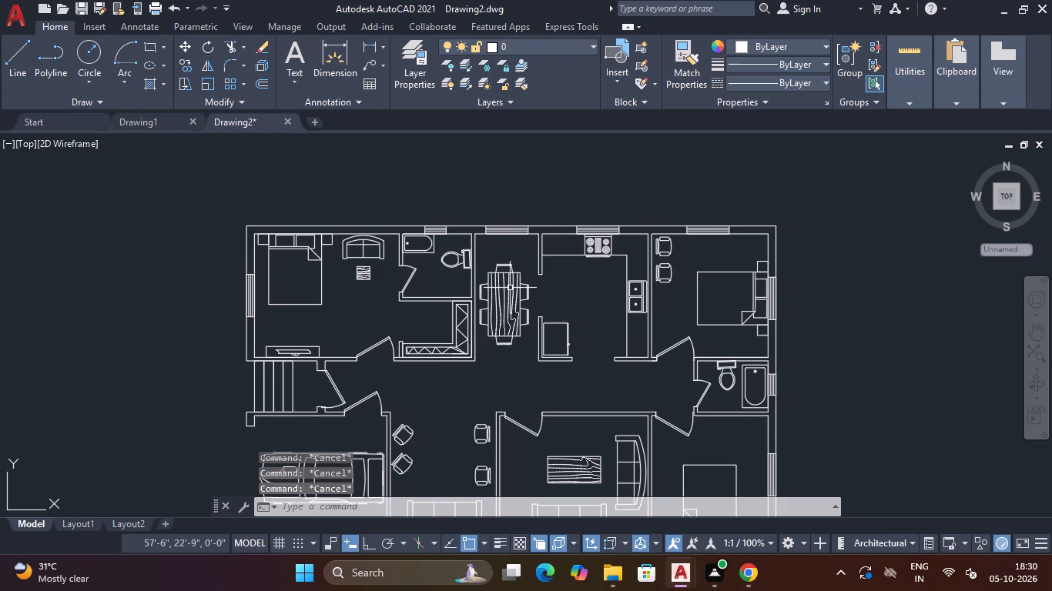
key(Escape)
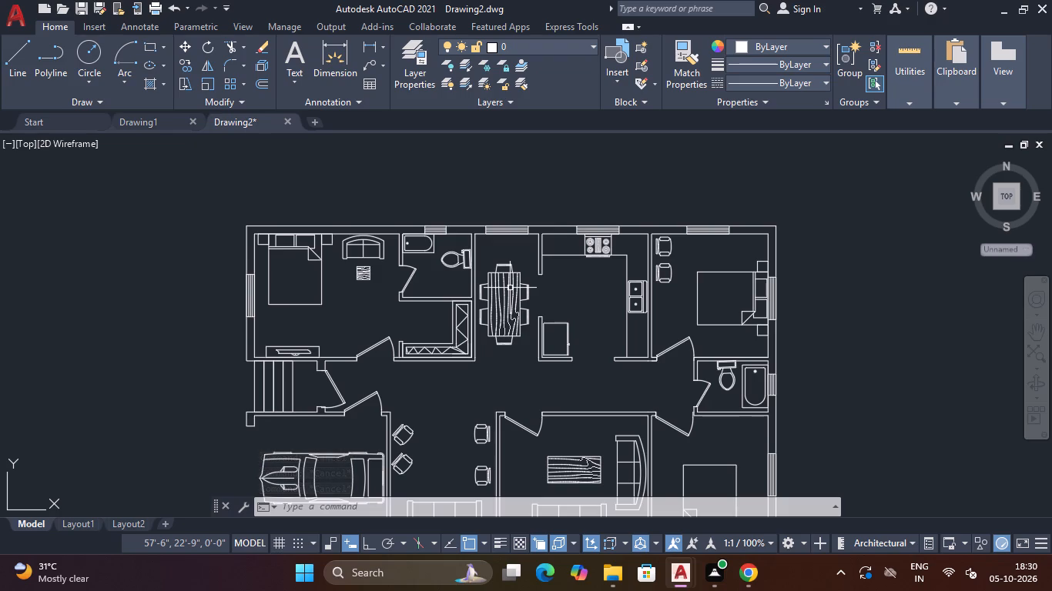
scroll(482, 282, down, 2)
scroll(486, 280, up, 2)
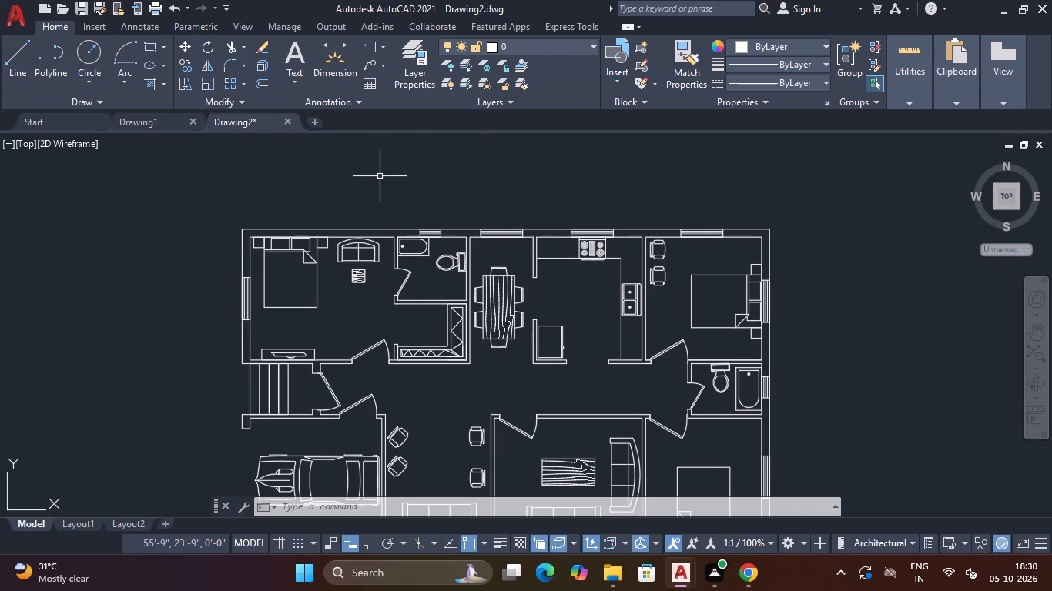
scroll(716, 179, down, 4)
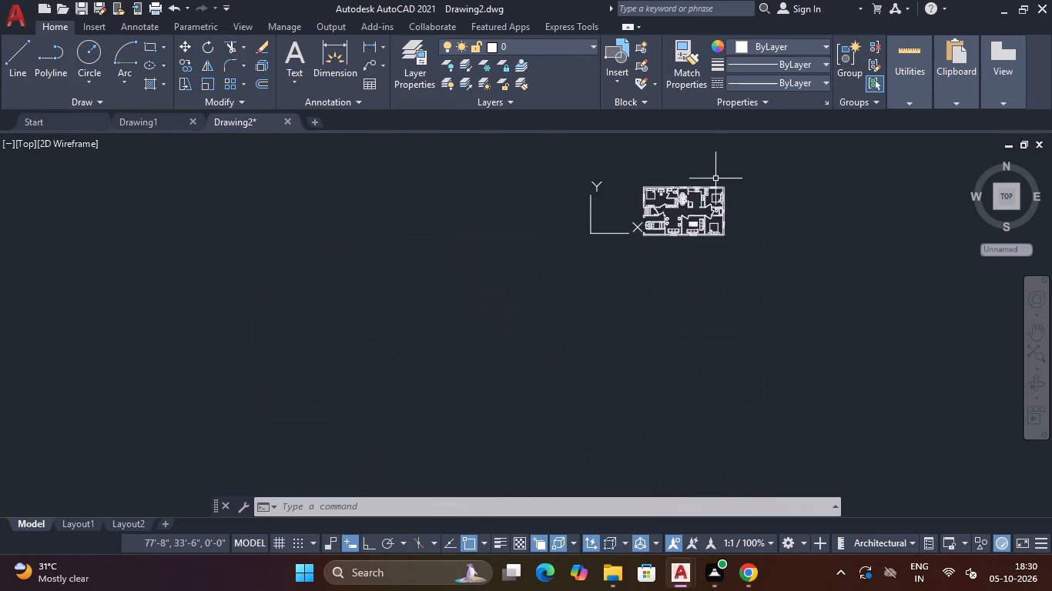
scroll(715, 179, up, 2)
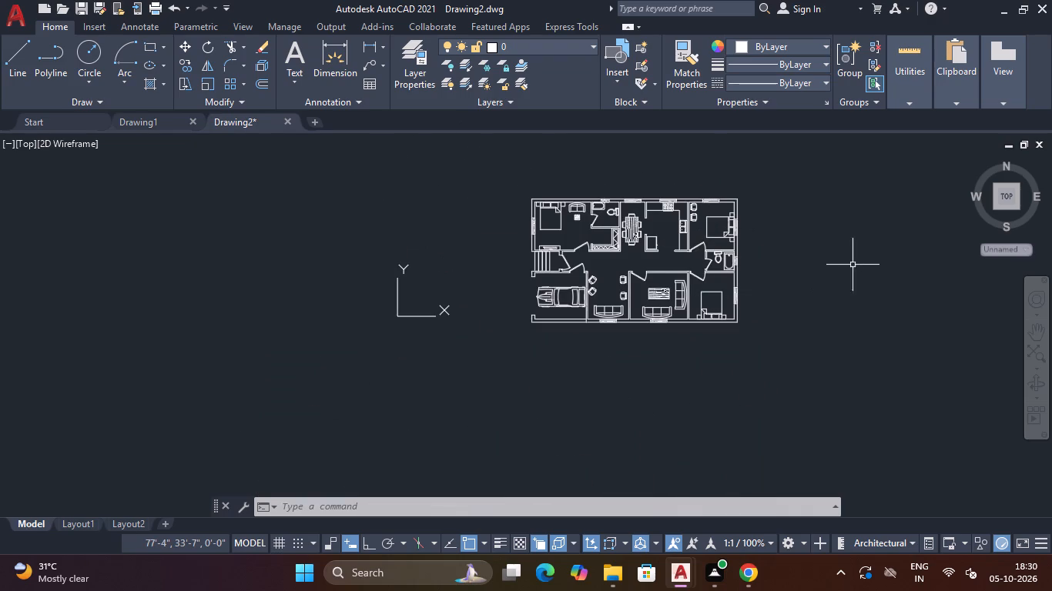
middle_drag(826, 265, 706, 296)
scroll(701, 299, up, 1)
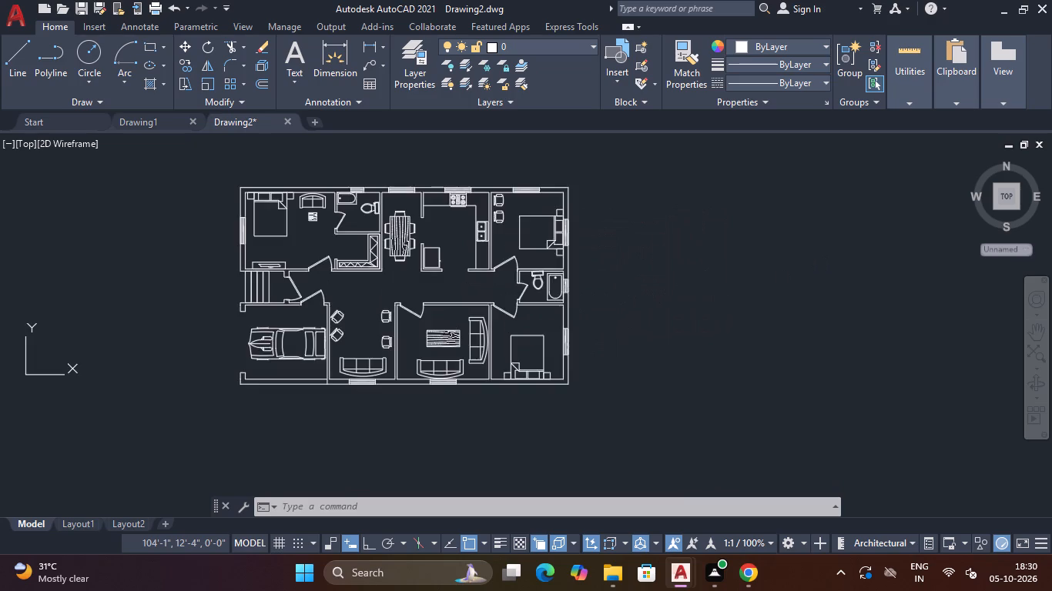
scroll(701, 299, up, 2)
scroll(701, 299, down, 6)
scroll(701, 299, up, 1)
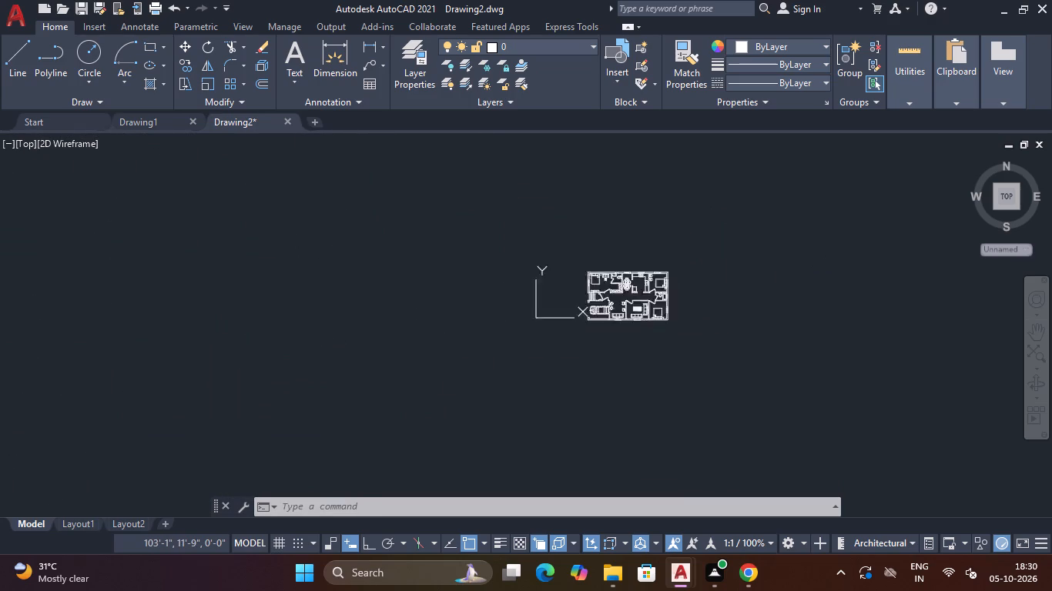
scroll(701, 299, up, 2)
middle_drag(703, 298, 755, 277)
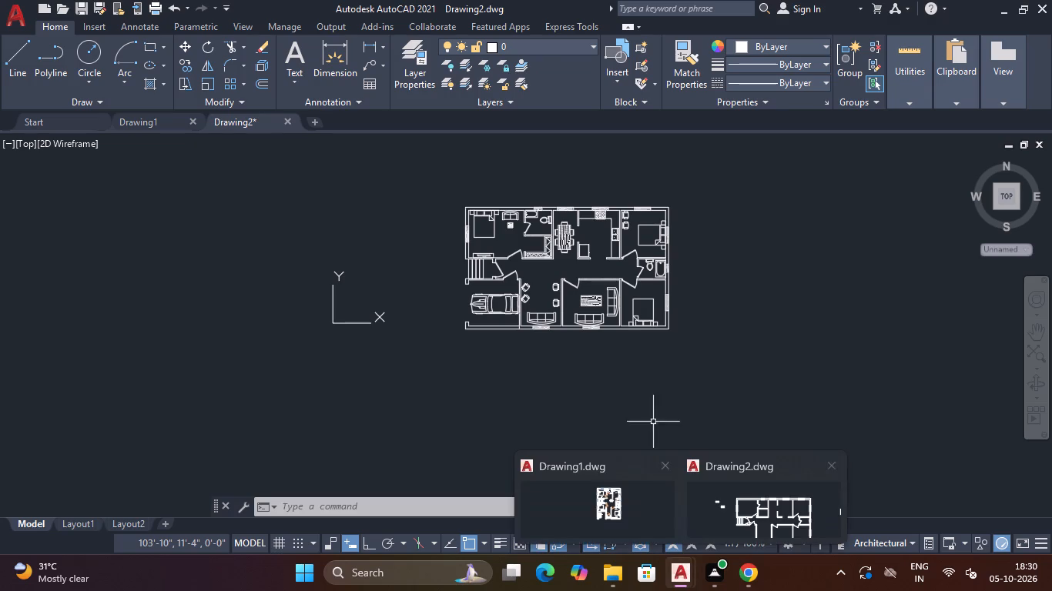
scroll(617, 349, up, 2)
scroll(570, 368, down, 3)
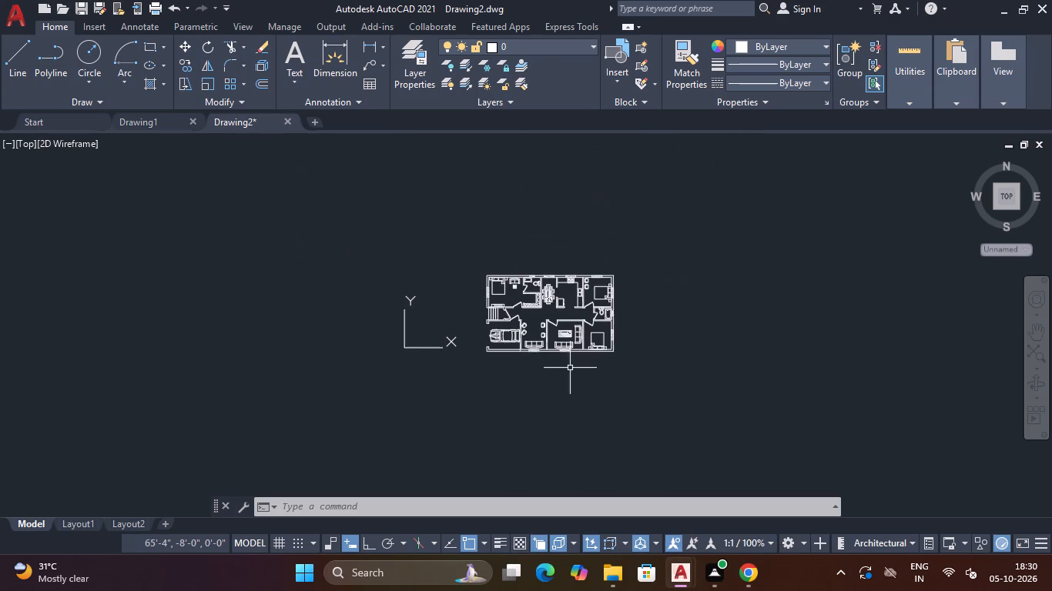
Hatch the walls around the northwest bedroom, its bathroom and the dining area with a Solid pattern in colour 99,100,102.
scroll(504, 292, up, 3)
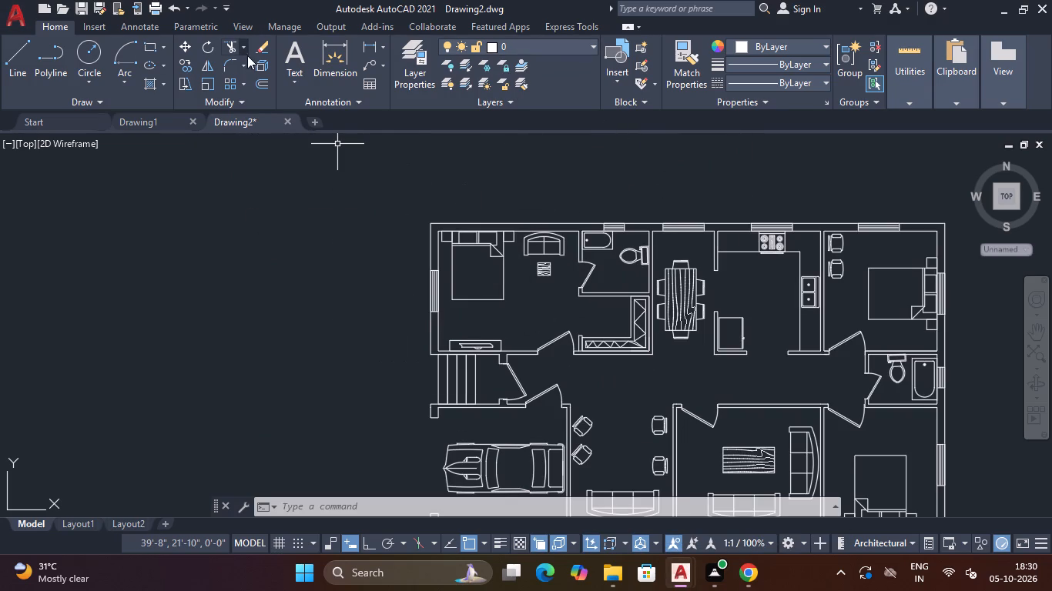
text(h)
key(space)
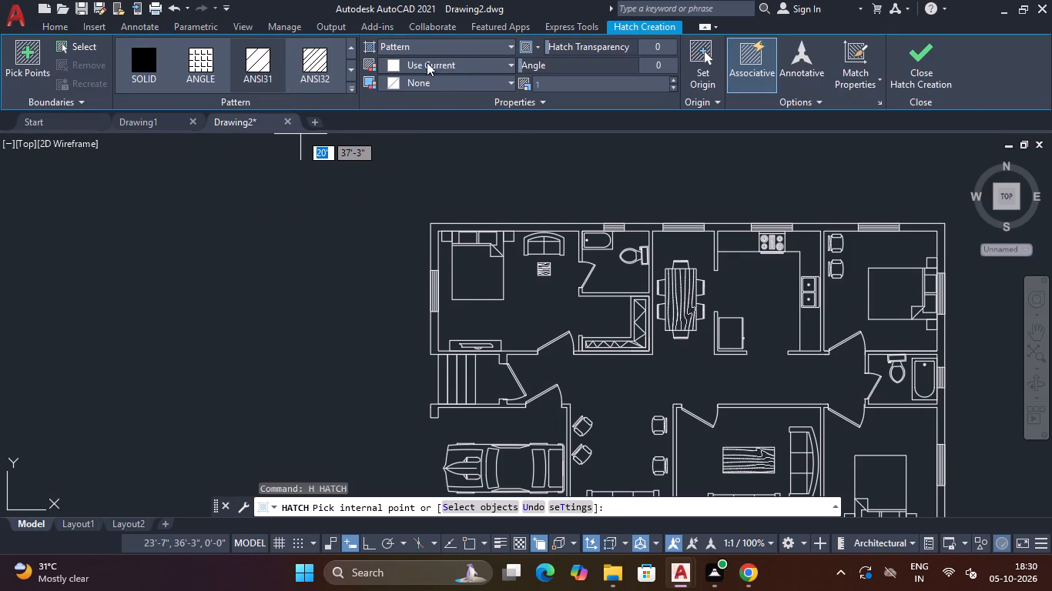
click(134, 51)
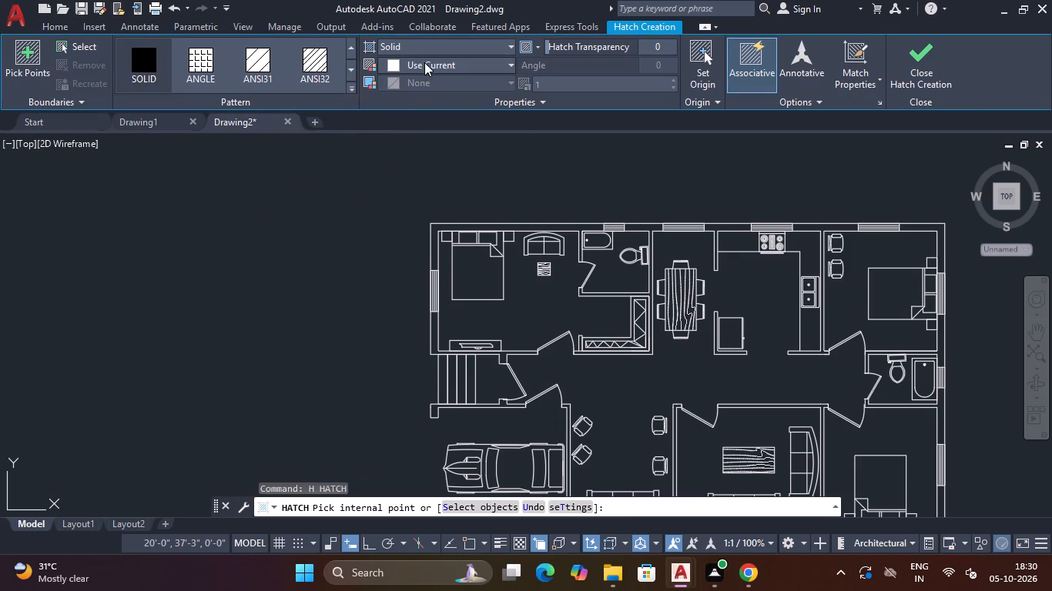
click(424, 62)
click(389, 161)
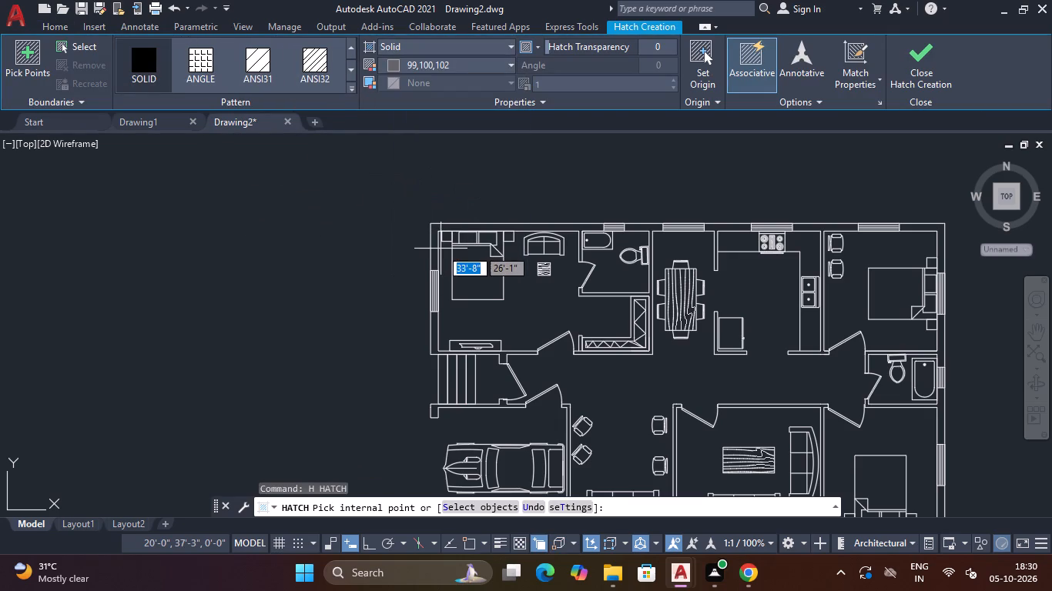
click(433, 245)
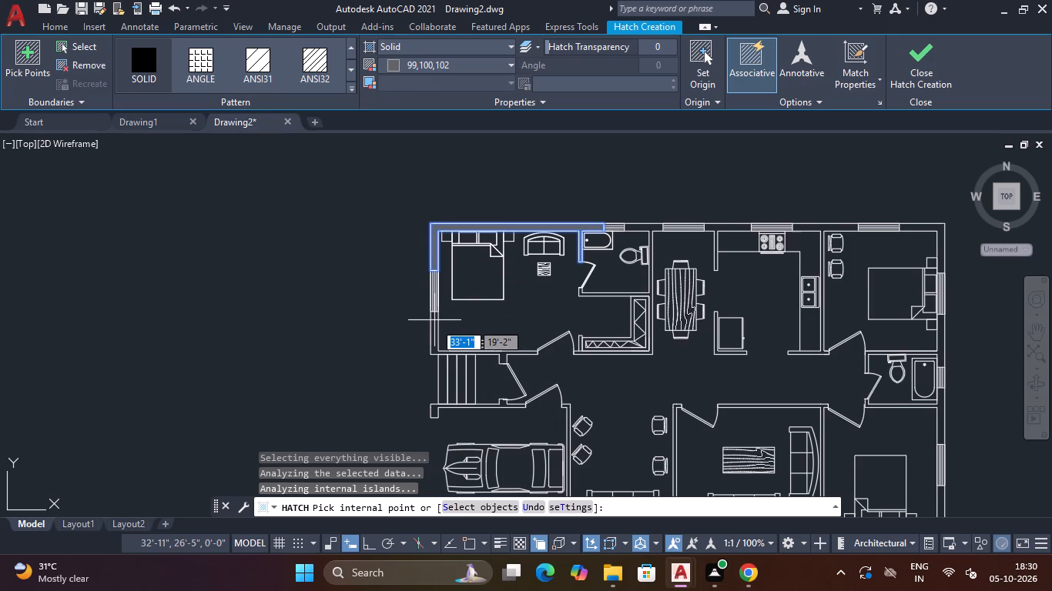
click(434, 322)
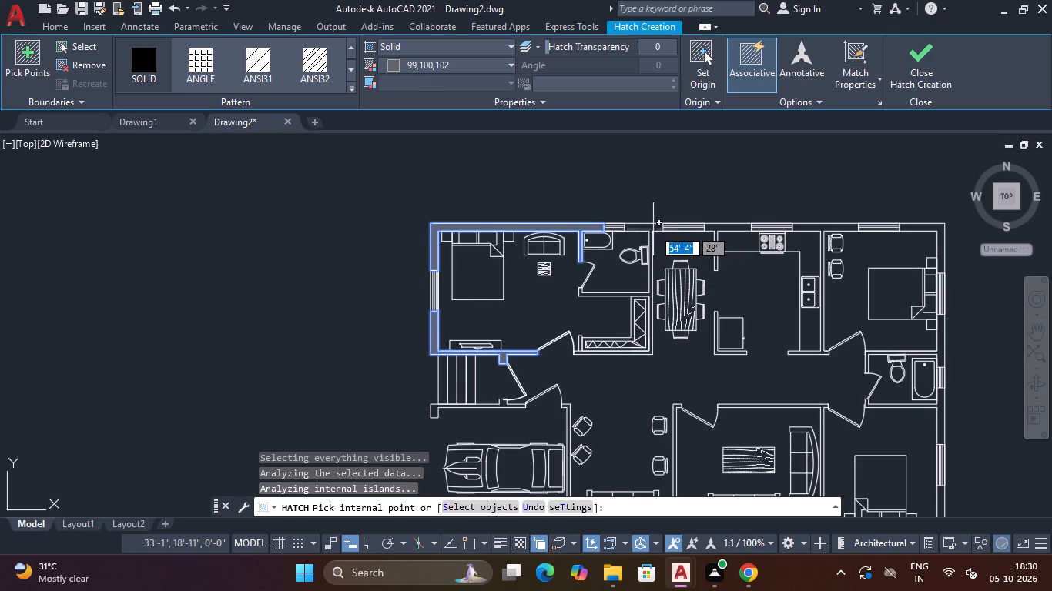
click(649, 226)
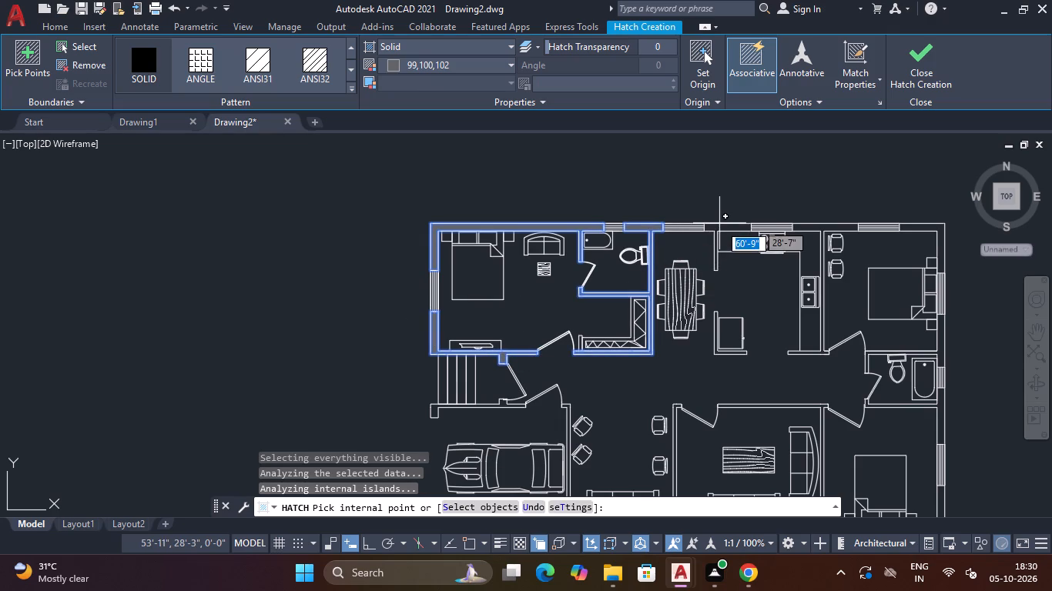
click(719, 225)
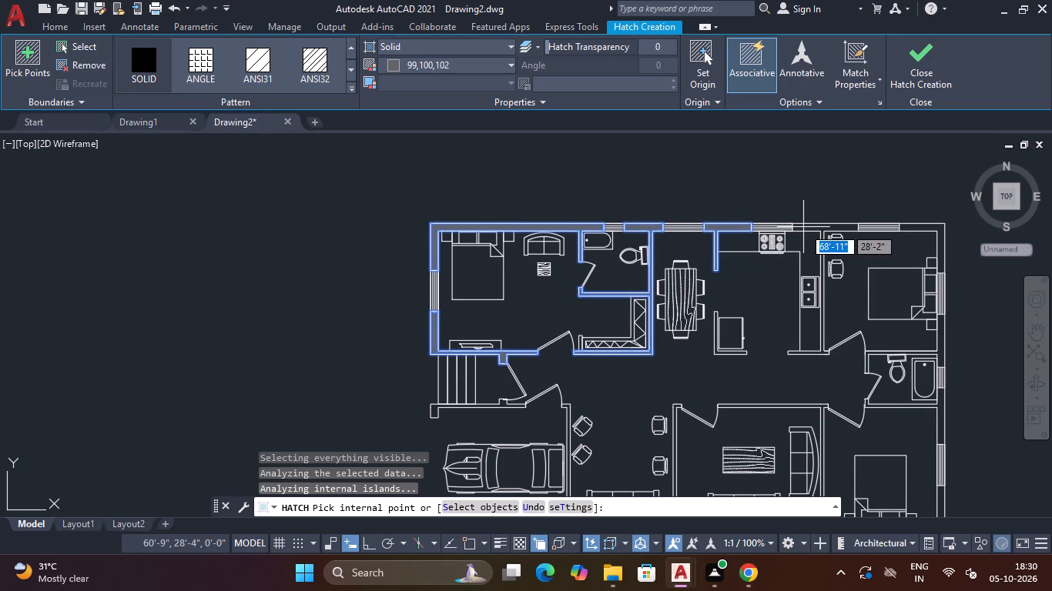
Extend the solid hatch to the kitchen's east wall and the walls around the northeast bedroom and east bathroom.
scroll(816, 229, up, 2)
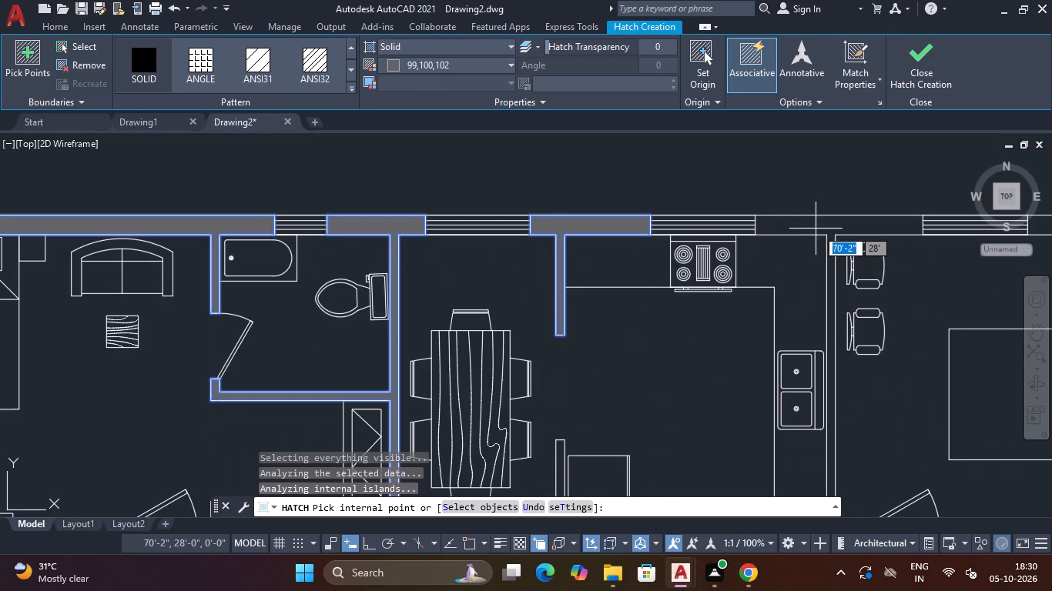
click(825, 227)
middle_drag(825, 225, 796, 226)
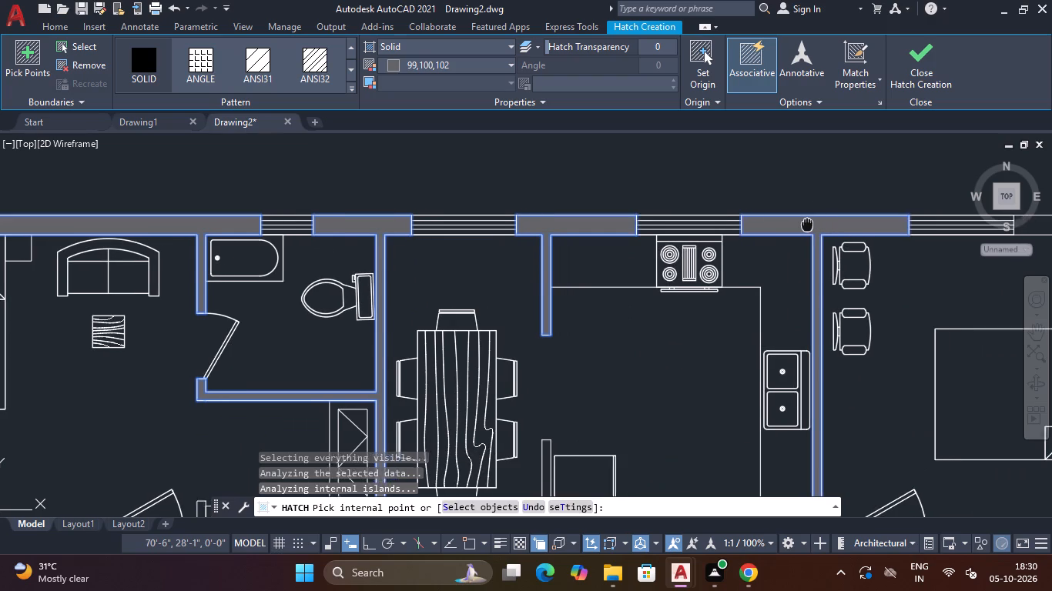
middle_drag(796, 226, 632, 200)
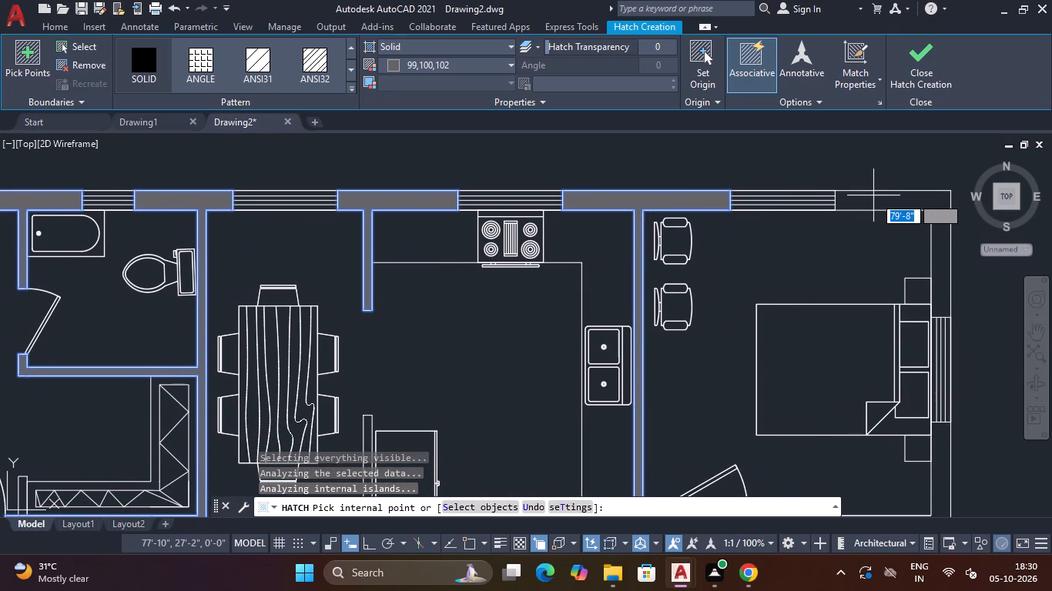
click(874, 196)
middle_drag(830, 249, 661, 97)
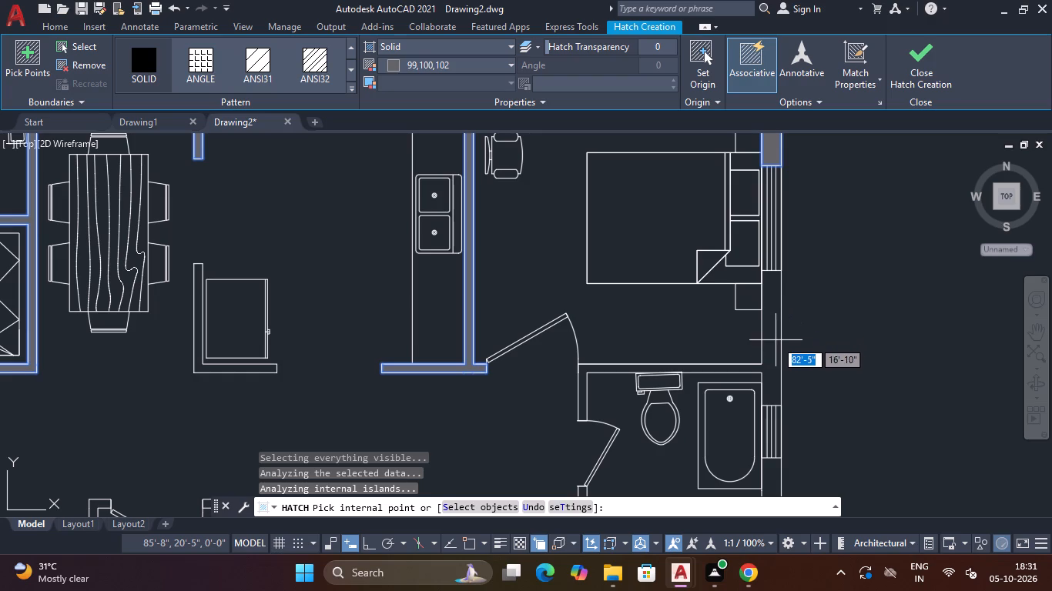
click(774, 369)
scroll(773, 369, down, 3)
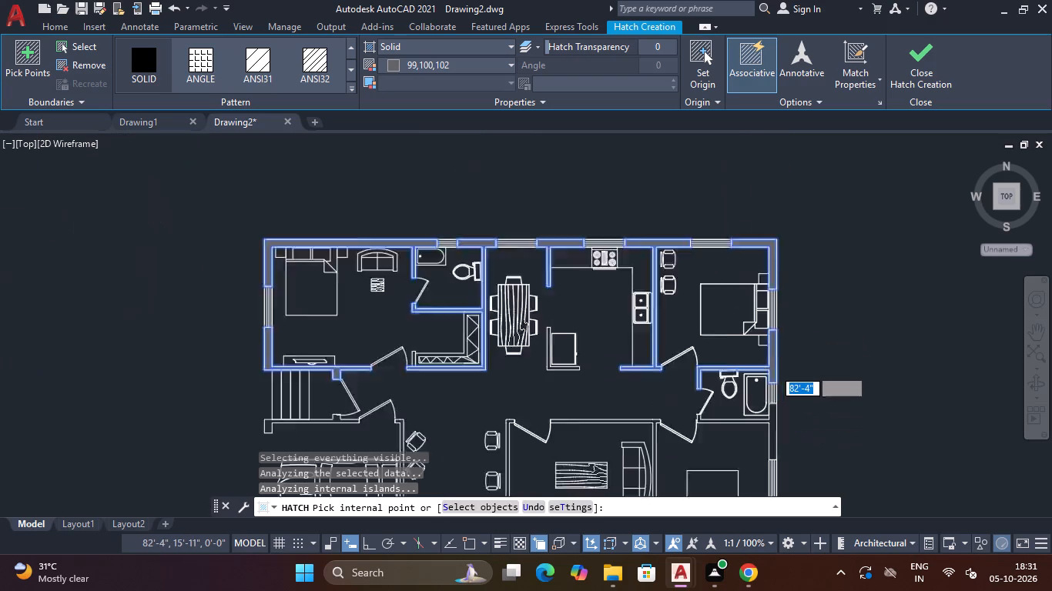
scroll(770, 401, up, 3)
click(779, 408)
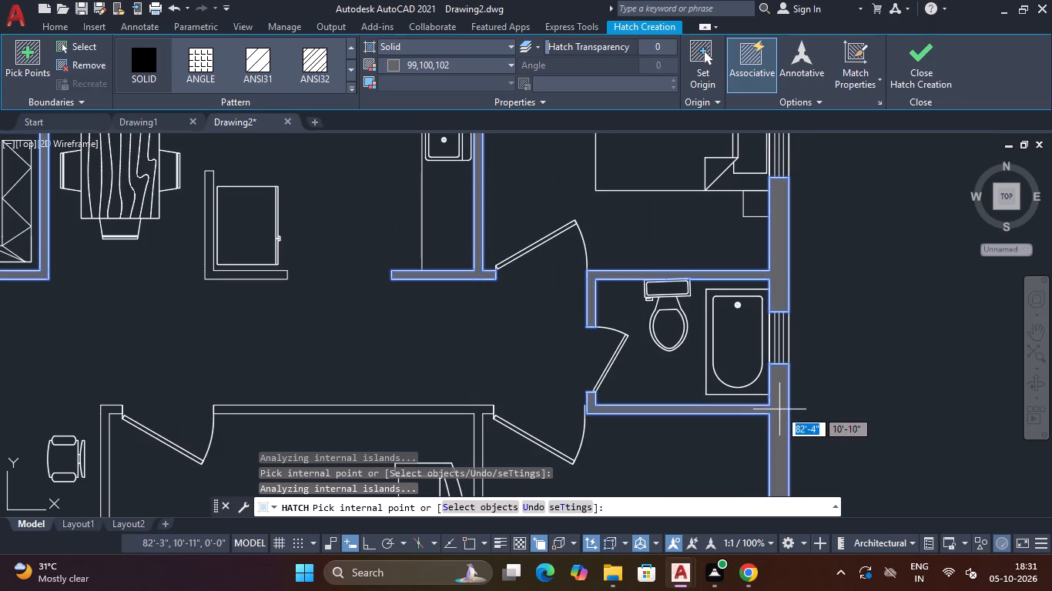
Add the southern exterior walls, the partitions between the southern rooms and the garage and stair walls to the hatch, and finish it.
middle_drag(722, 442, 743, 364)
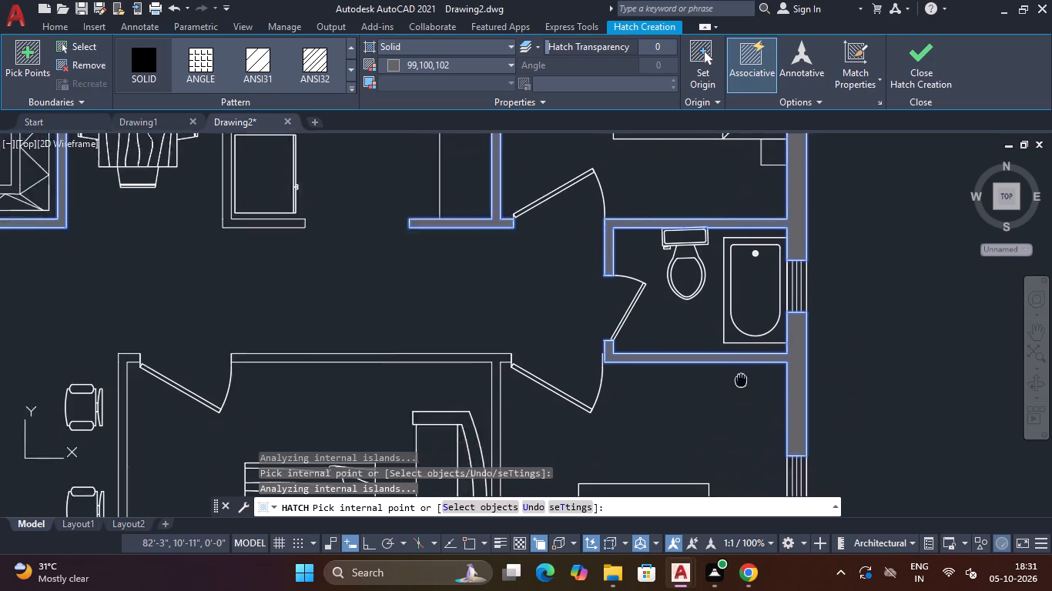
middle_drag(743, 364, 789, 102)
click(849, 372)
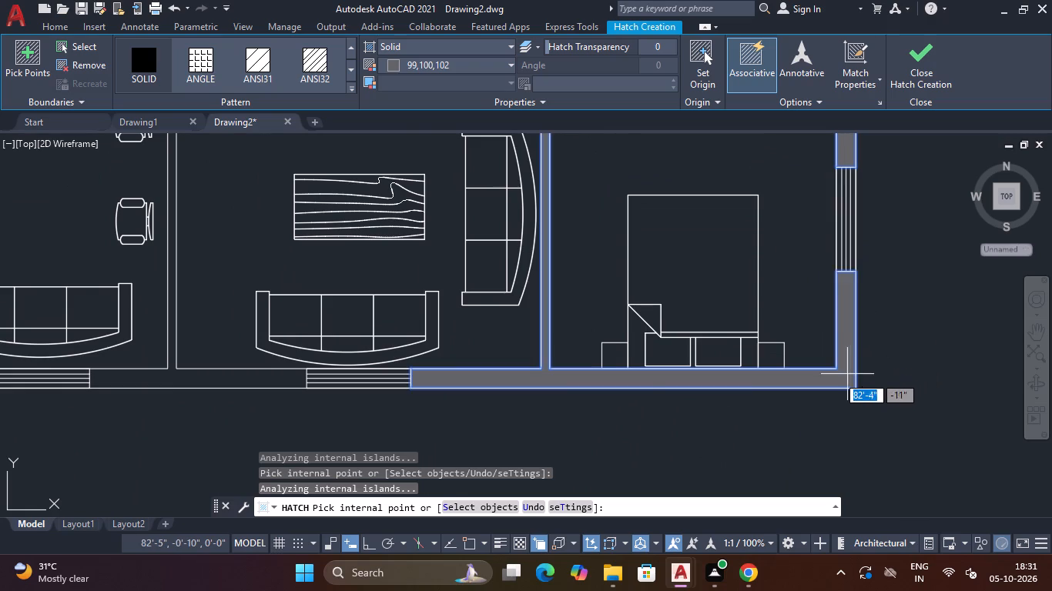
scroll(749, 392, down, 4)
scroll(656, 395, up, 3)
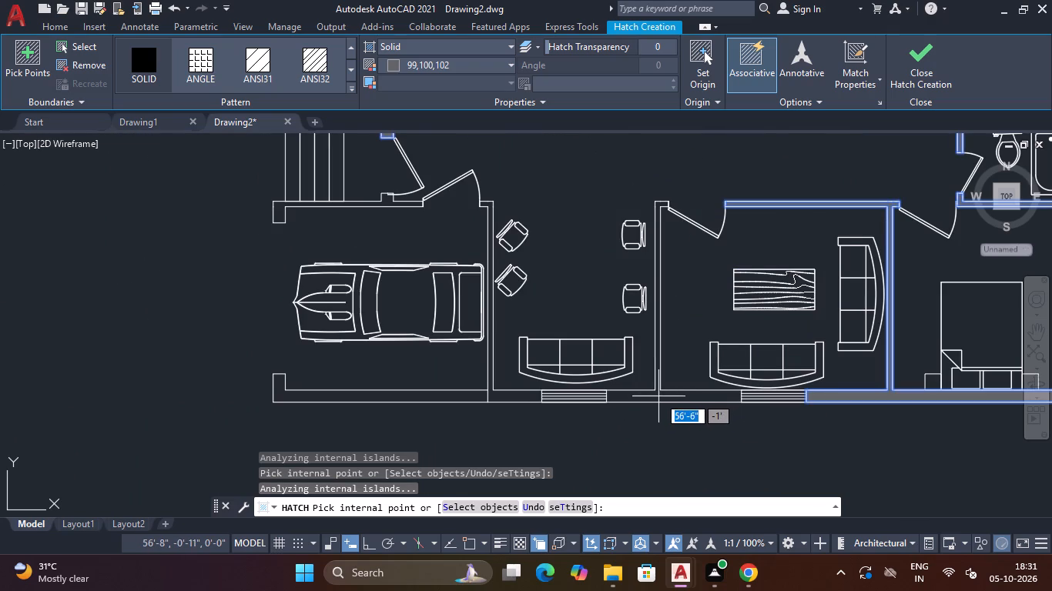
click(658, 396)
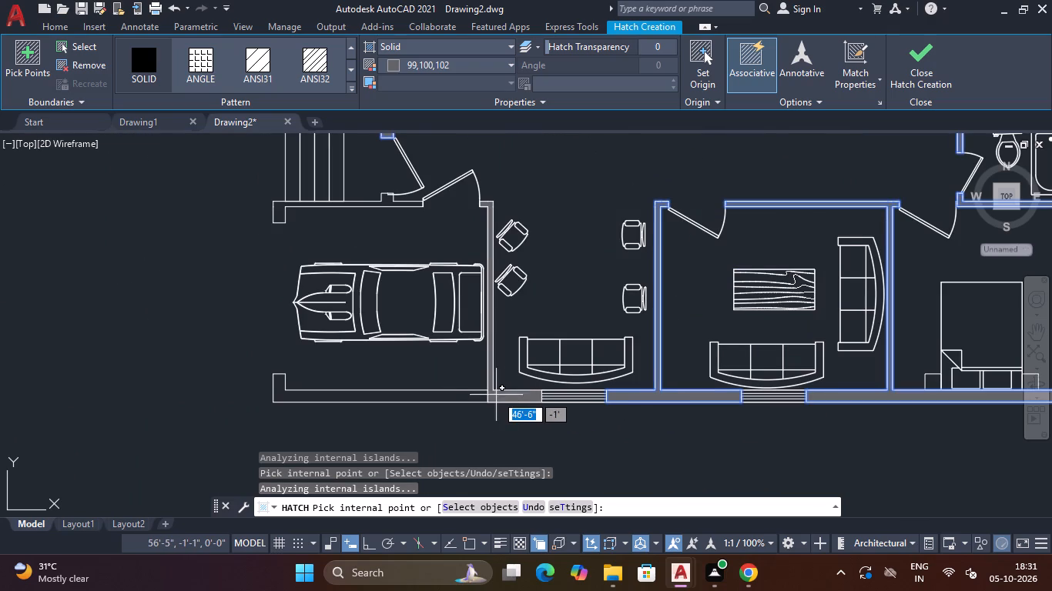
click(445, 393)
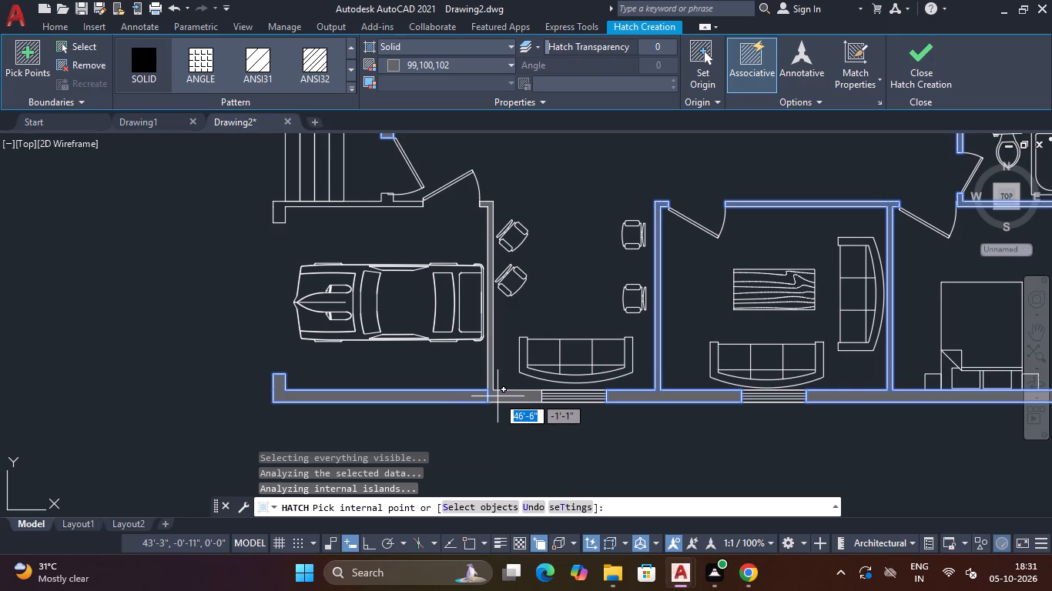
click(498, 396)
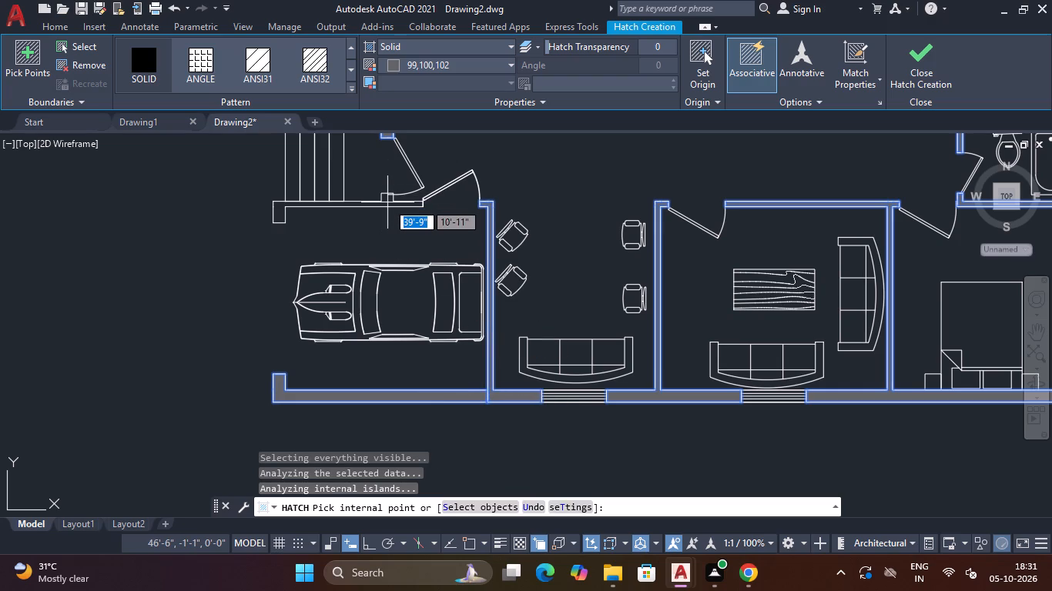
click(387, 202)
scroll(387, 203, up, 2)
scroll(388, 203, down, 4)
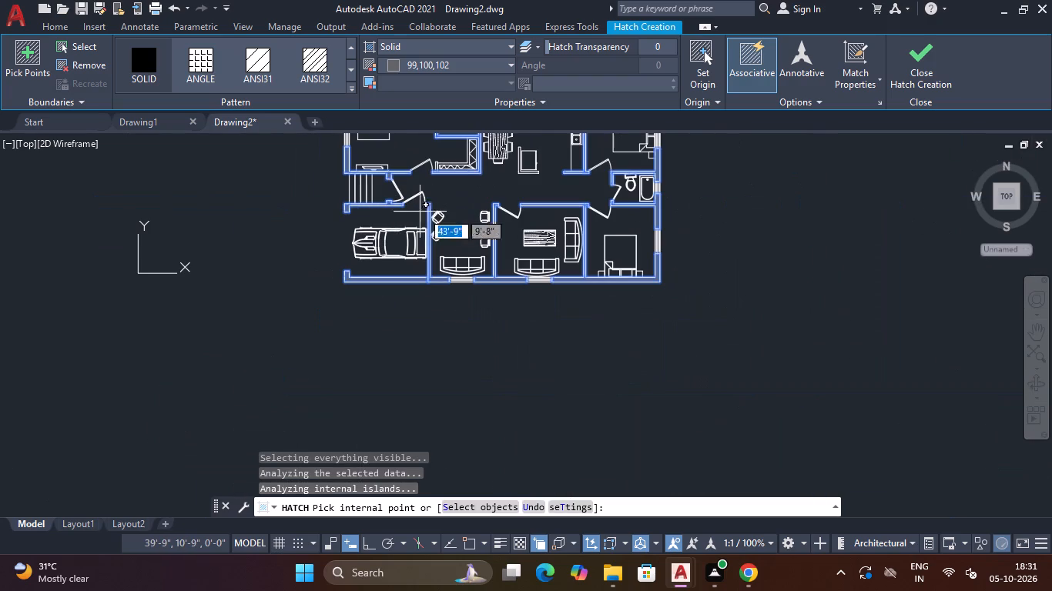
middle_drag(730, 292, 846, 399)
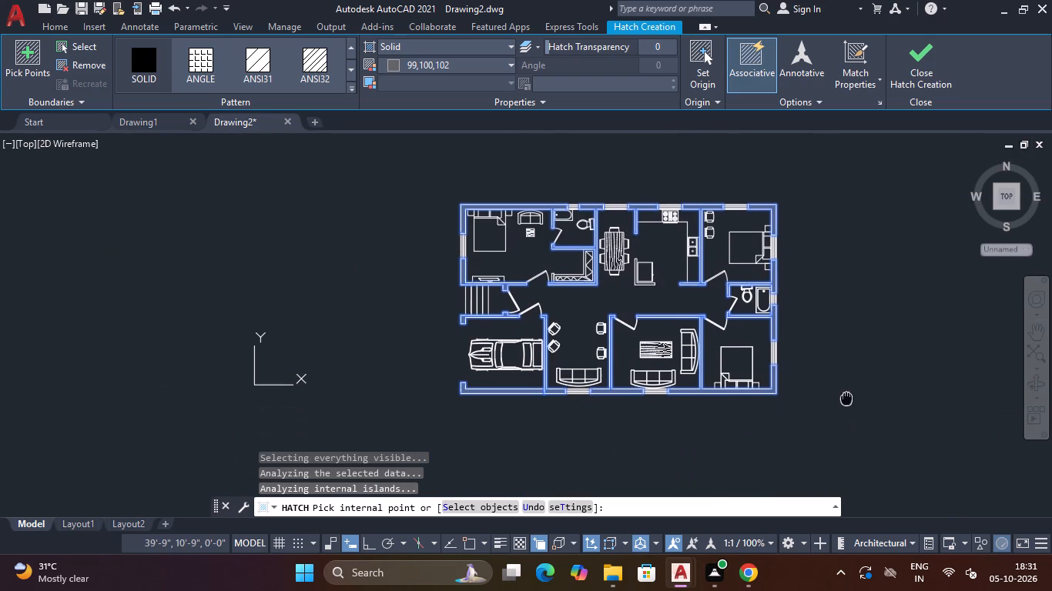
click(940, 68)
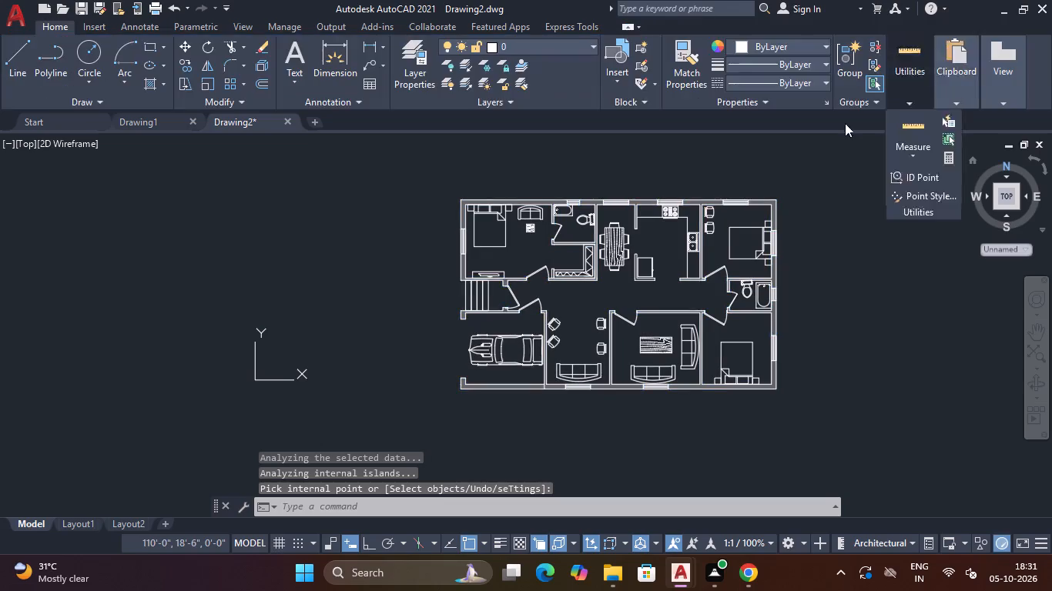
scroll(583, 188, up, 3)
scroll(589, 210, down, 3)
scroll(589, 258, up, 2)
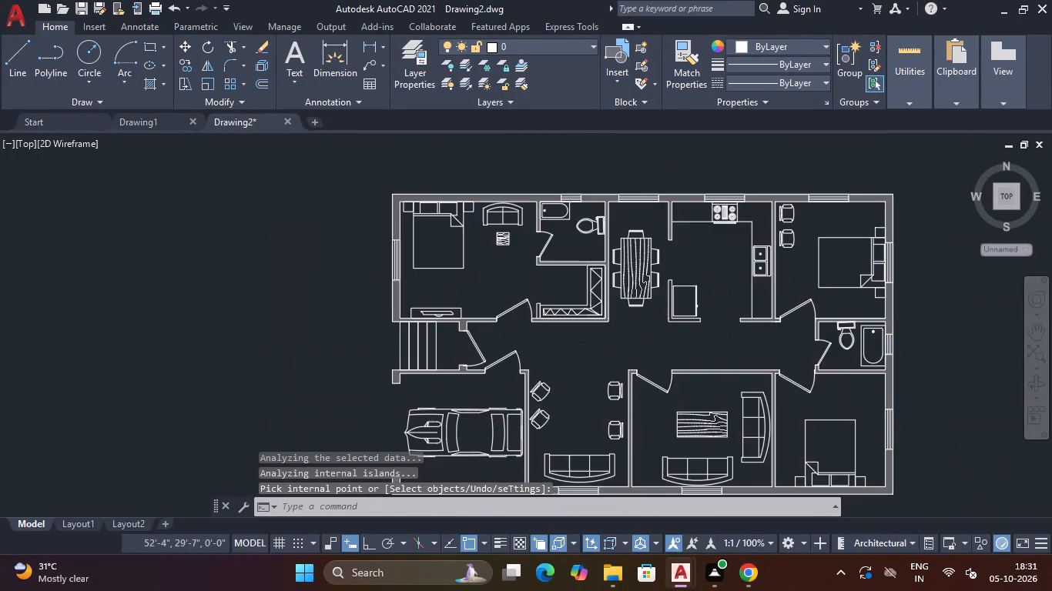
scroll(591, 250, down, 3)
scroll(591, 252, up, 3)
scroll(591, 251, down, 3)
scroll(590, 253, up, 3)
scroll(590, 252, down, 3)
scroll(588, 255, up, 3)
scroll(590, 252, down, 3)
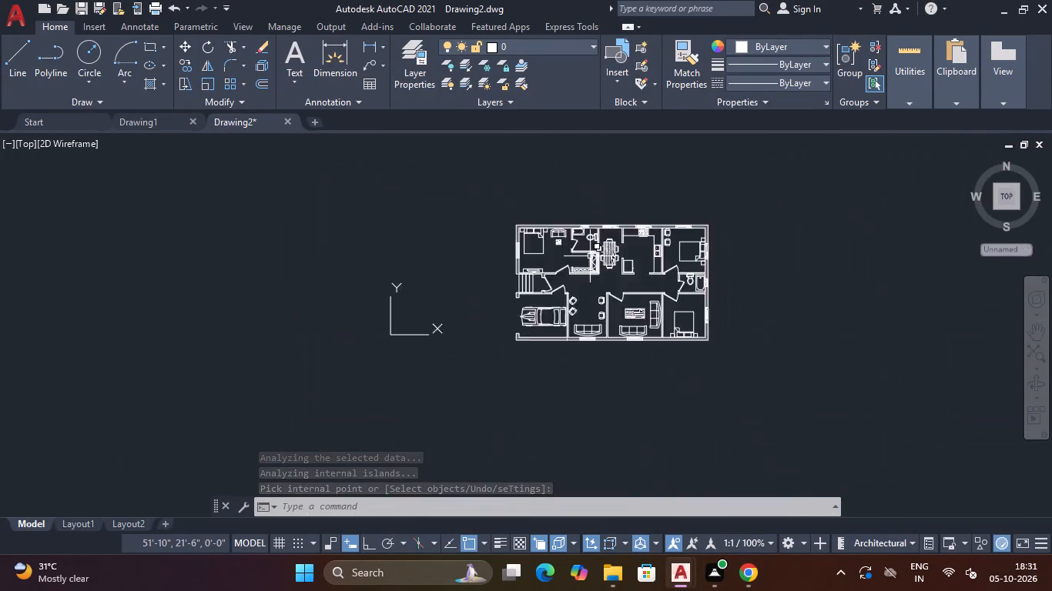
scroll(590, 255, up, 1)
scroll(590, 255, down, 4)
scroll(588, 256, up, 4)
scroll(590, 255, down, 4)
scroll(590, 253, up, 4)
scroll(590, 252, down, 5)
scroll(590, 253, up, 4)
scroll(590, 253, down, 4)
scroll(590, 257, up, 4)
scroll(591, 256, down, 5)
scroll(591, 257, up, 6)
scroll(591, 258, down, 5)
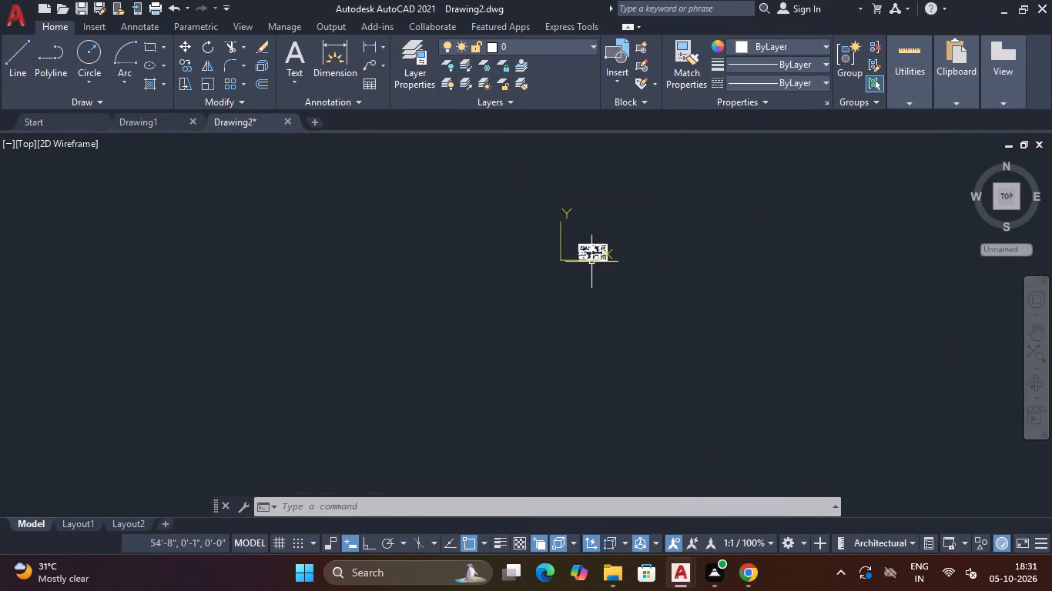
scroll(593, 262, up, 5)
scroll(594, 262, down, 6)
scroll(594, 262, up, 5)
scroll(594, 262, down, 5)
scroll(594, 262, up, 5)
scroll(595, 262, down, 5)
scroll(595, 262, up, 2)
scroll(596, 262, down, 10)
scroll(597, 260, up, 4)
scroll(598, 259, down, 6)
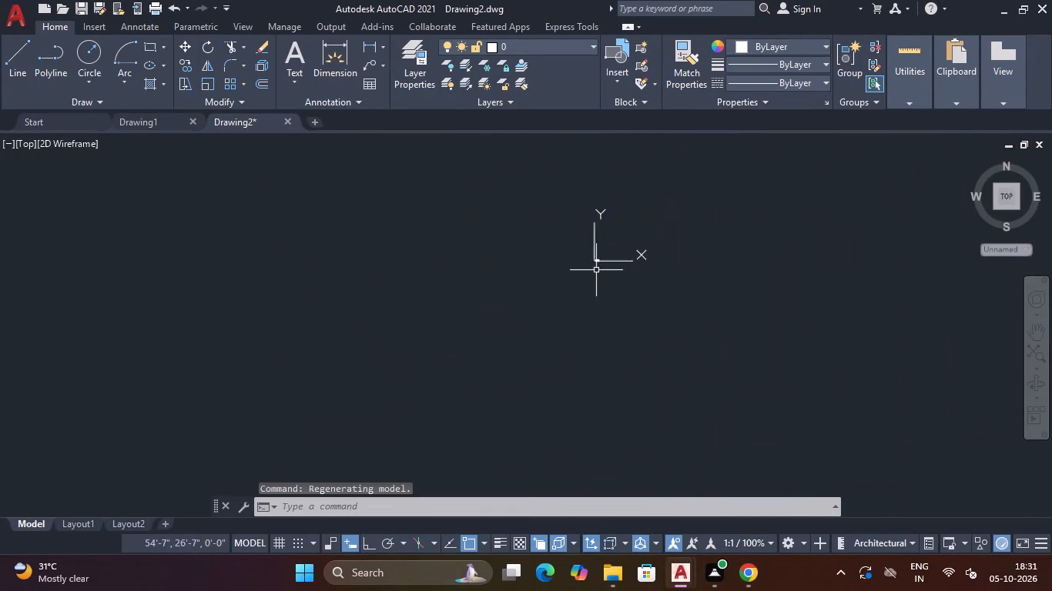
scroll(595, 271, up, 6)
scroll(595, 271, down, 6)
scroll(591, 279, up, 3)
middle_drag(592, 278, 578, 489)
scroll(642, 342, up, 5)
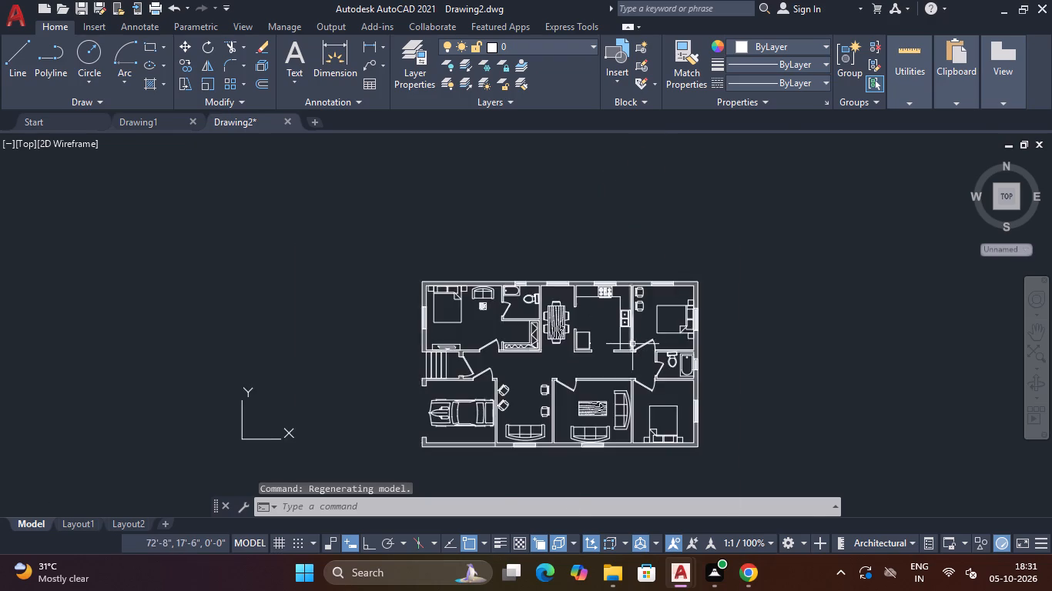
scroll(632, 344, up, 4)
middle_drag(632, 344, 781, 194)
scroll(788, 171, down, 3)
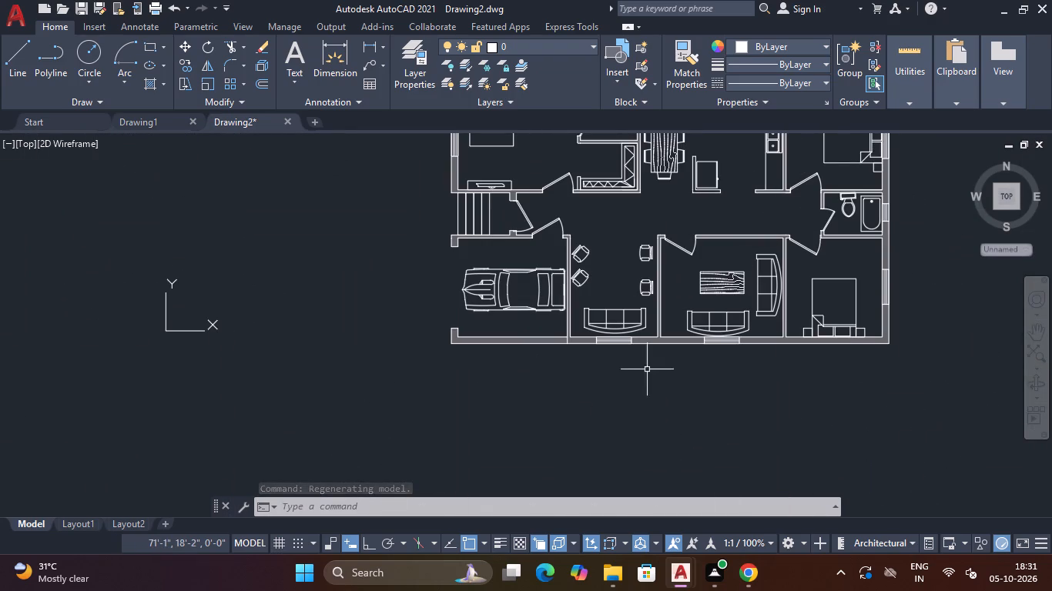
Trim the line crossing the south exterior wall where the garage's east partition meets it.
scroll(567, 336, up, 7)
middle_drag(581, 378, 639, 269)
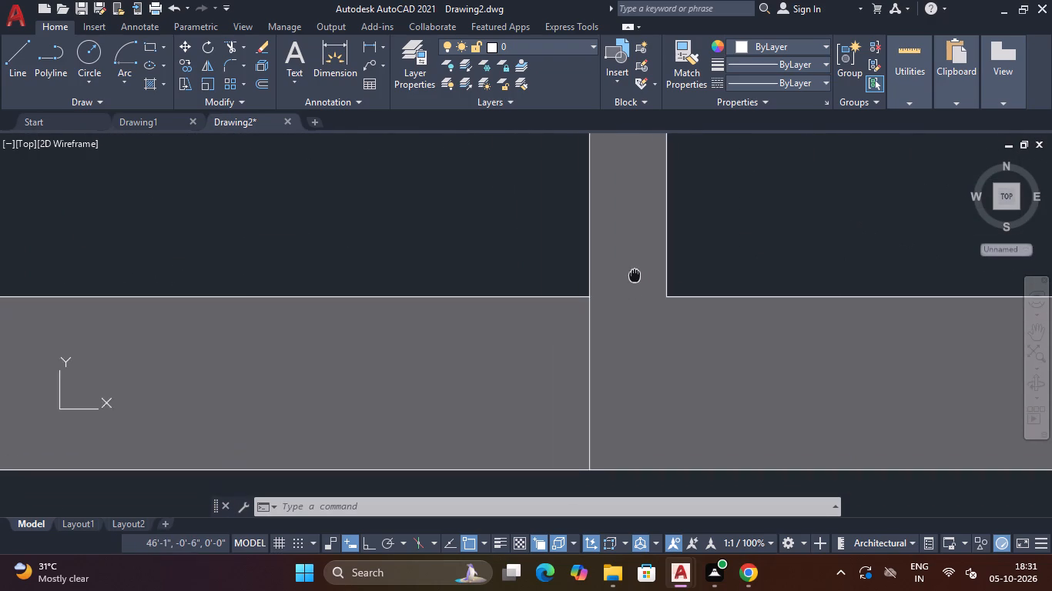
middle_drag(639, 269, 639, 269)
text(tr)
key(space)
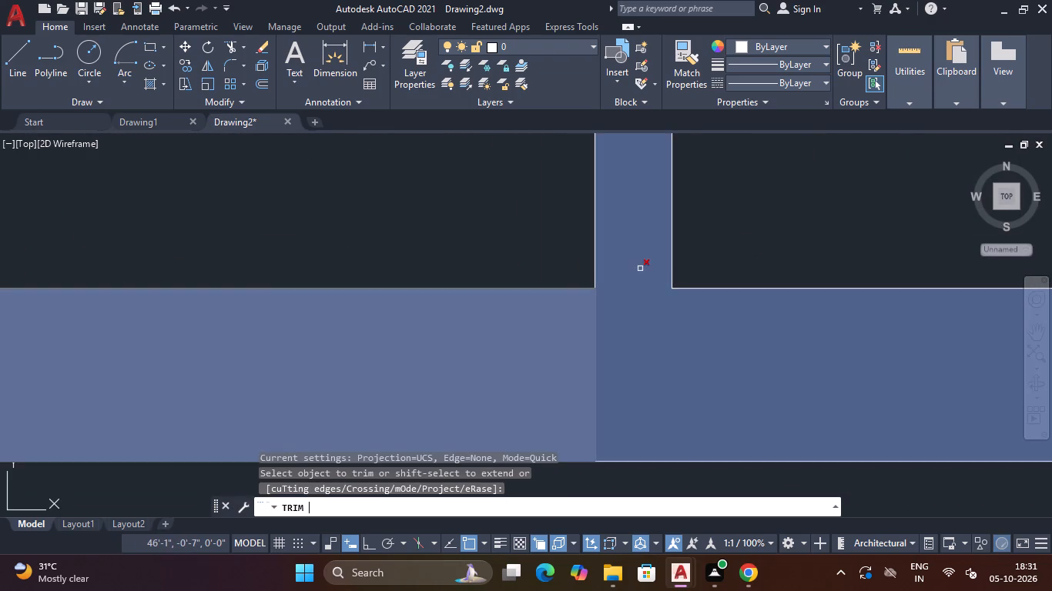
click(595, 322)
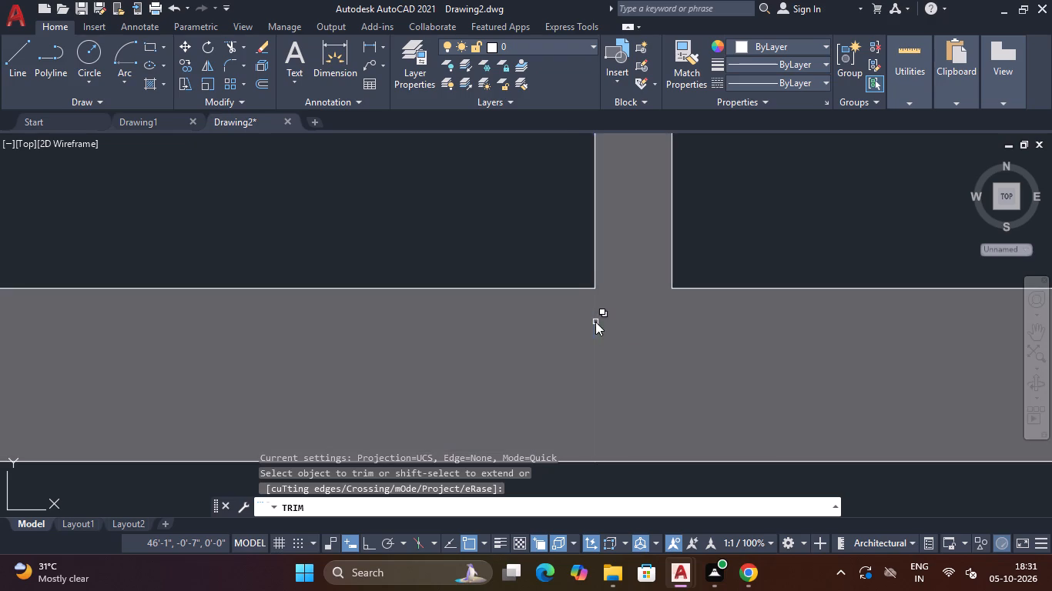
click(672, 384)
scroll(648, 380, down, 4)
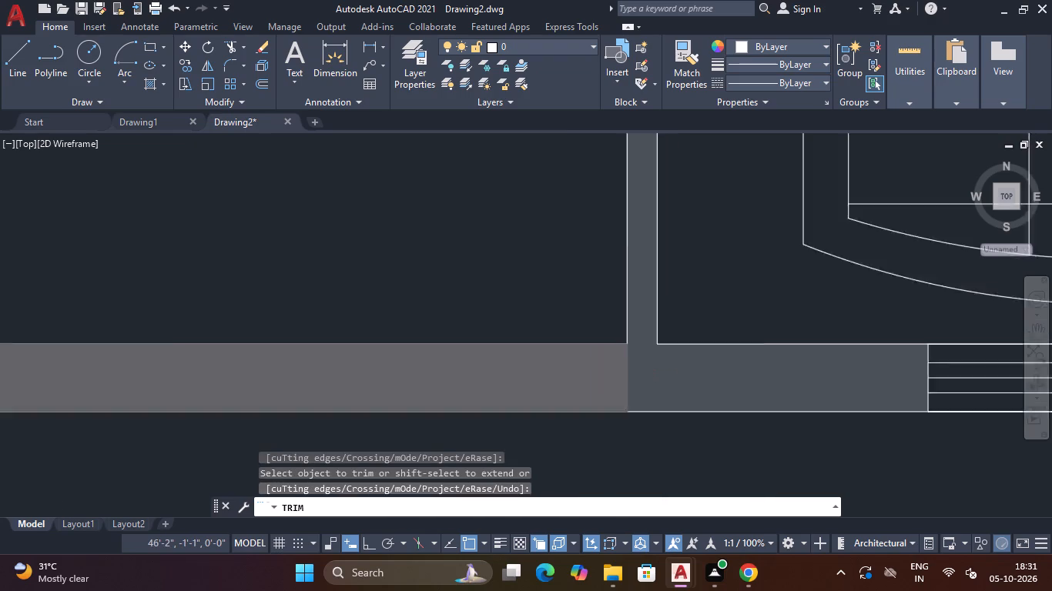
key(Escape)
key(Escape)
key(Escape)
scroll(578, 320, down, 4)
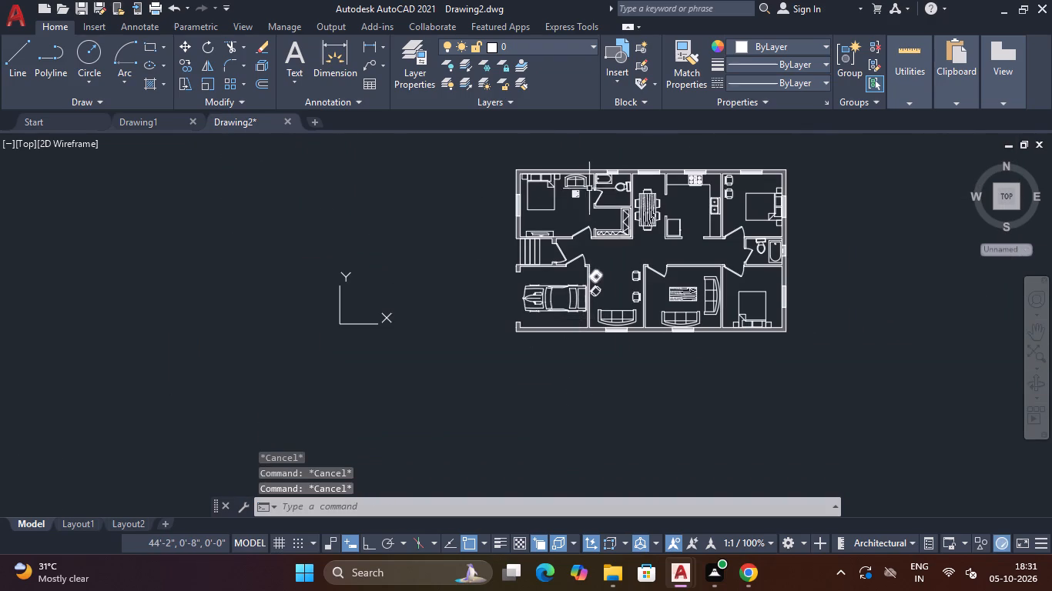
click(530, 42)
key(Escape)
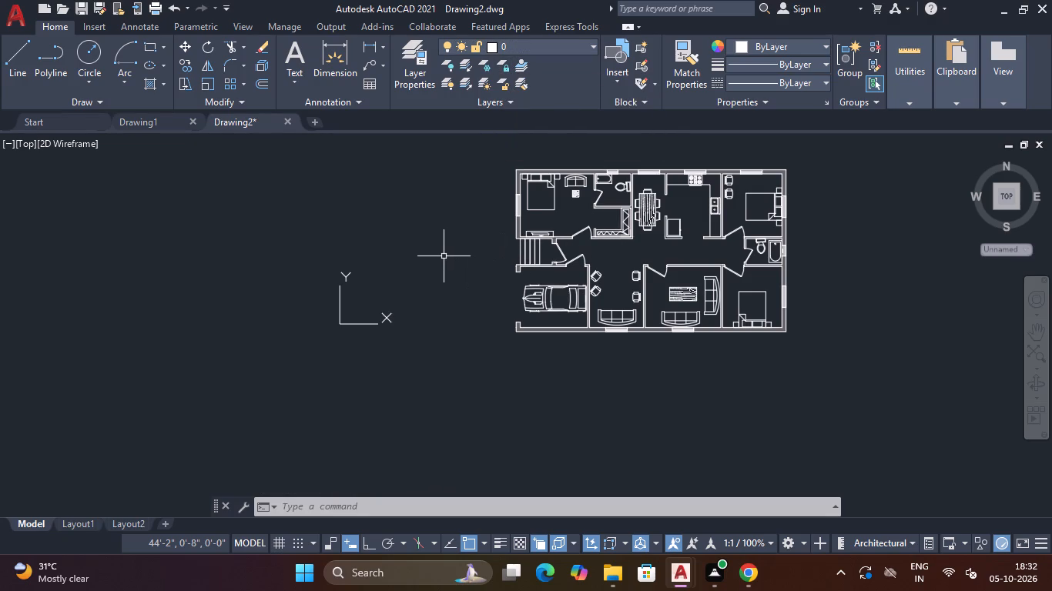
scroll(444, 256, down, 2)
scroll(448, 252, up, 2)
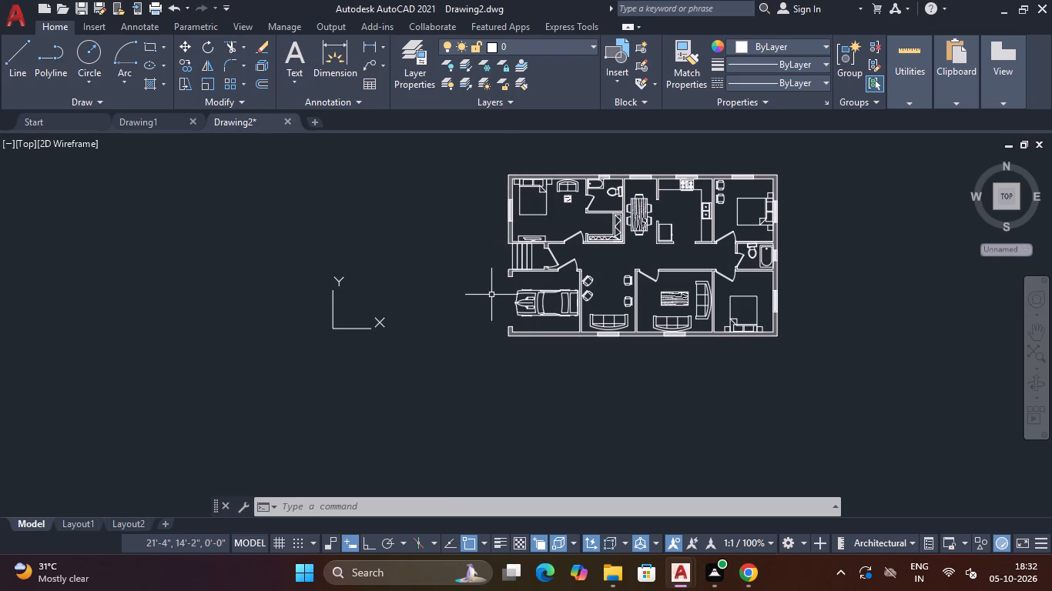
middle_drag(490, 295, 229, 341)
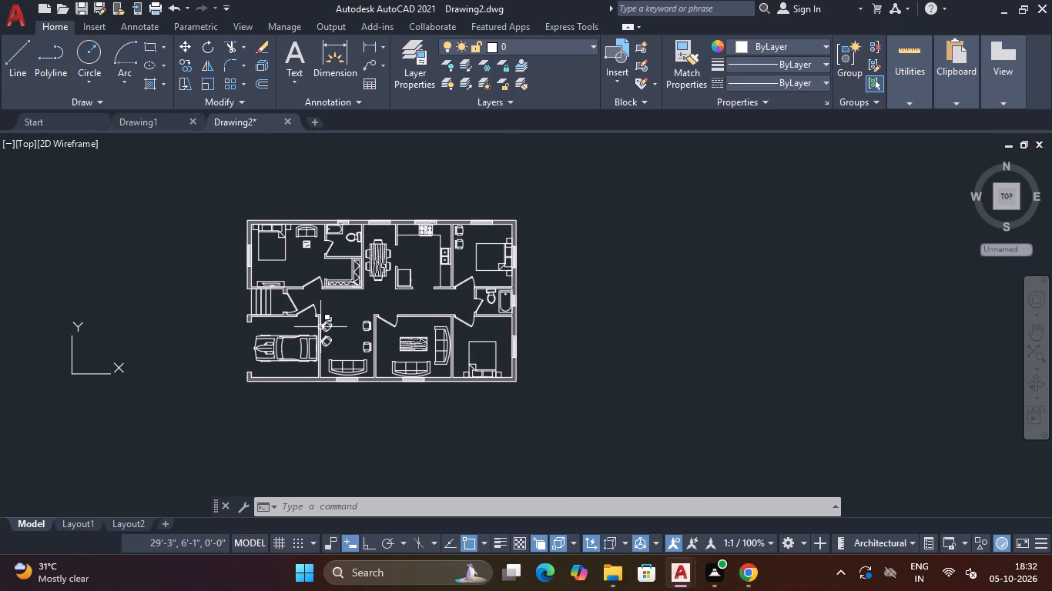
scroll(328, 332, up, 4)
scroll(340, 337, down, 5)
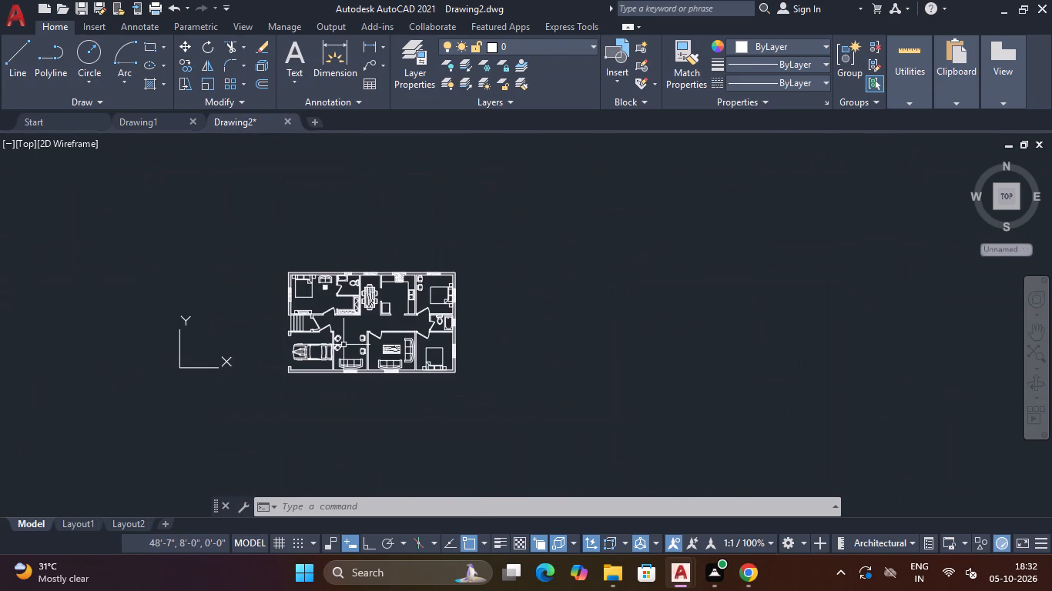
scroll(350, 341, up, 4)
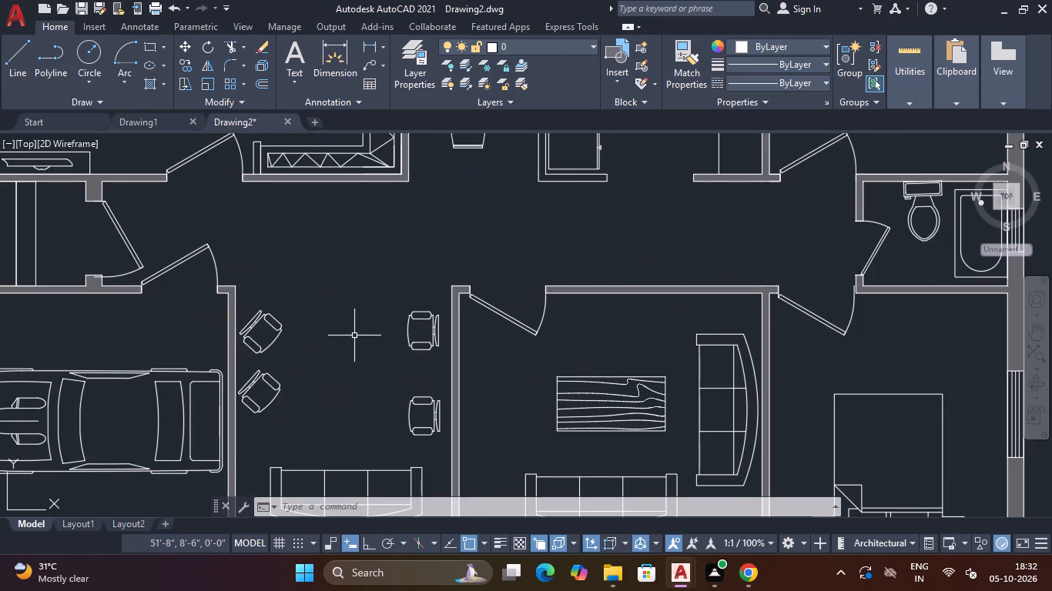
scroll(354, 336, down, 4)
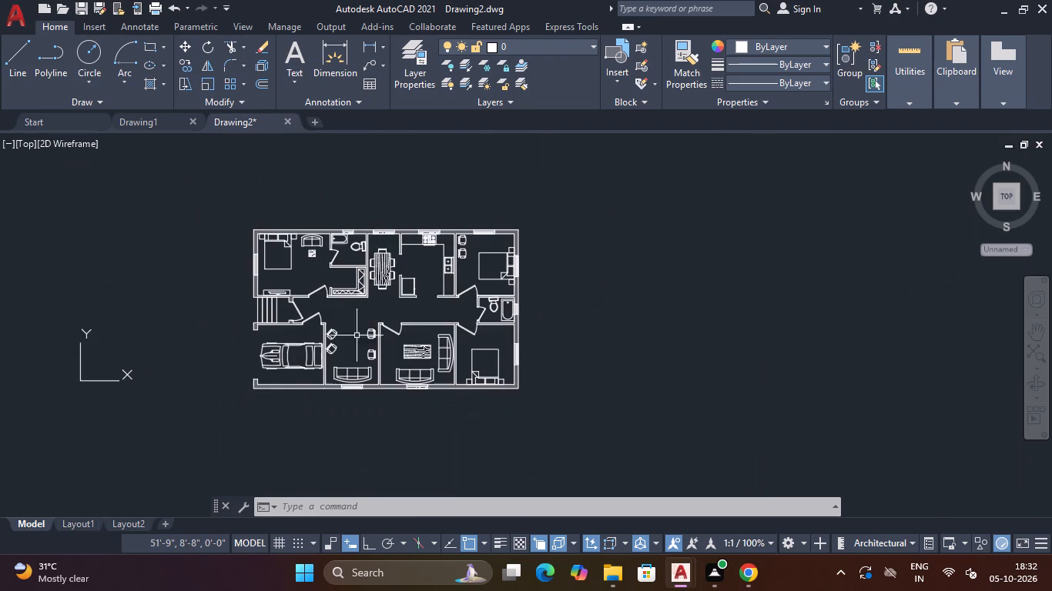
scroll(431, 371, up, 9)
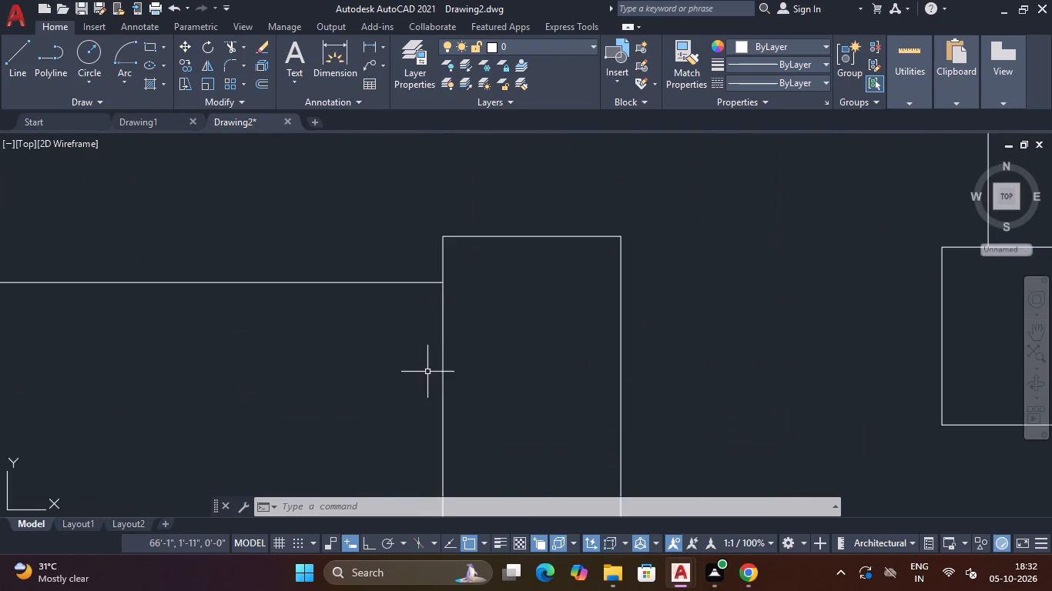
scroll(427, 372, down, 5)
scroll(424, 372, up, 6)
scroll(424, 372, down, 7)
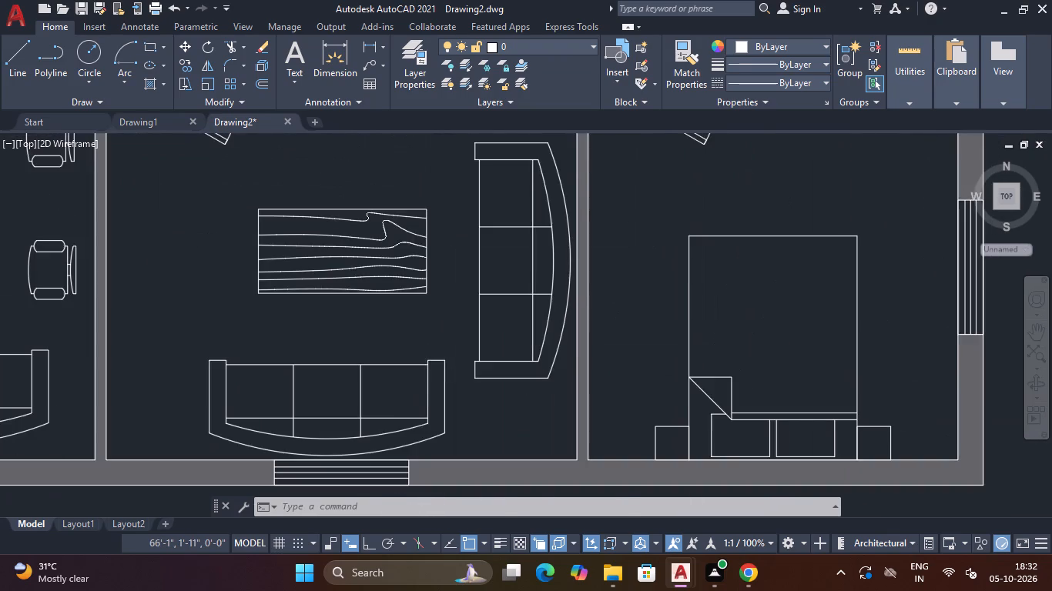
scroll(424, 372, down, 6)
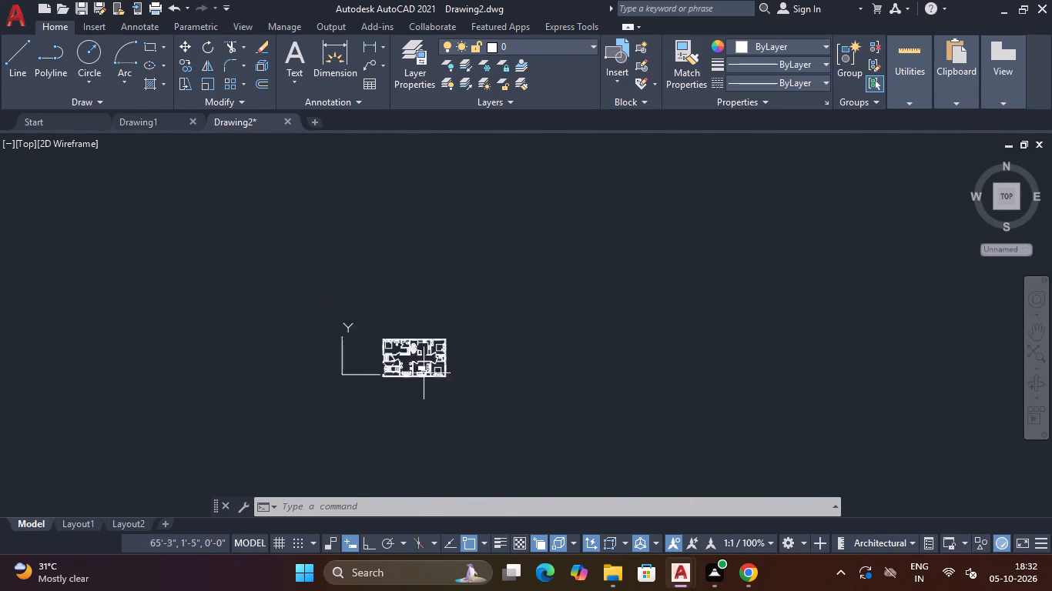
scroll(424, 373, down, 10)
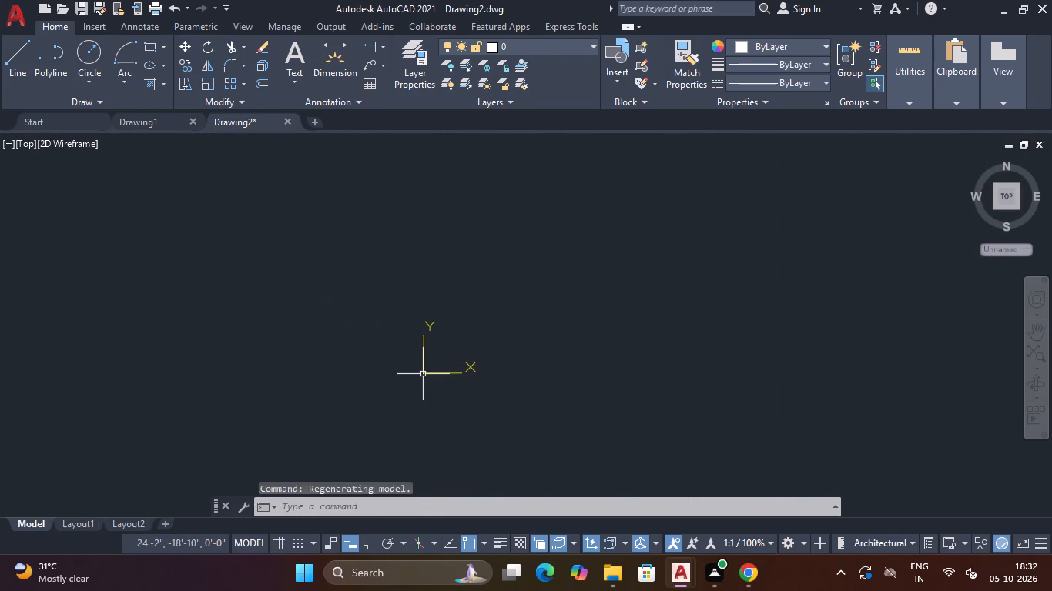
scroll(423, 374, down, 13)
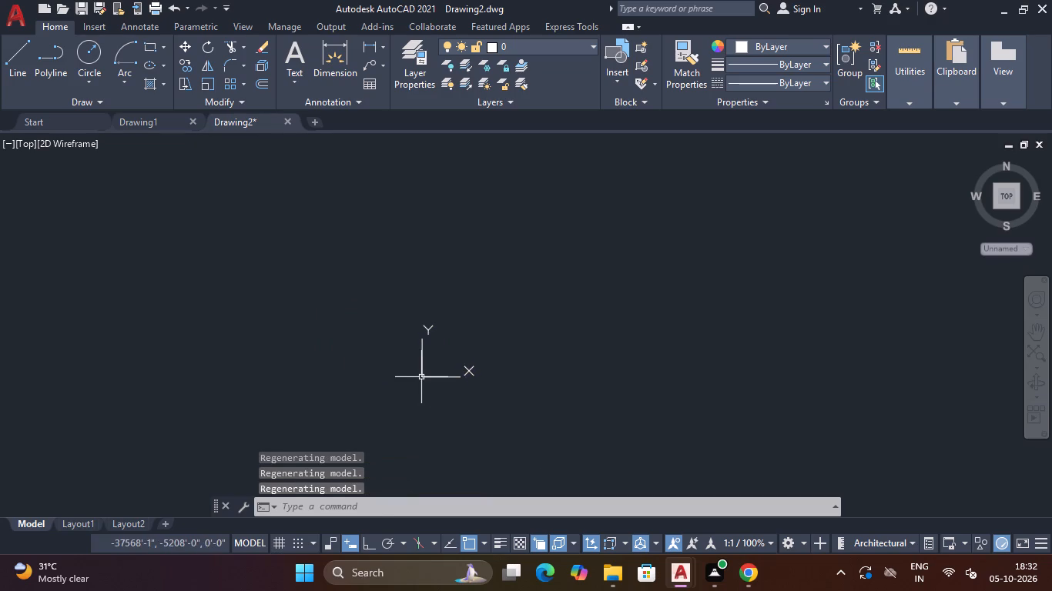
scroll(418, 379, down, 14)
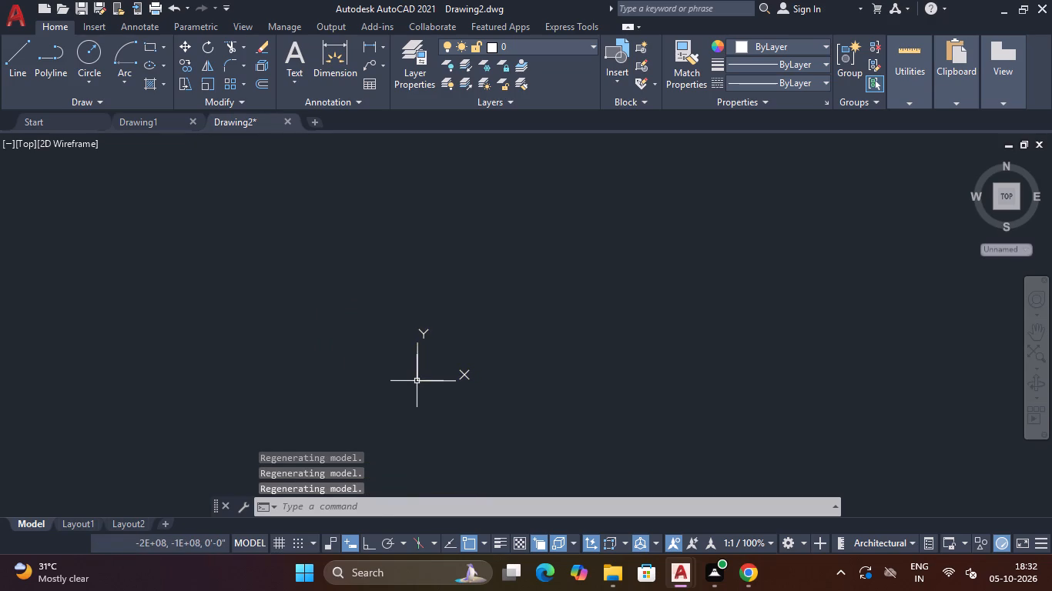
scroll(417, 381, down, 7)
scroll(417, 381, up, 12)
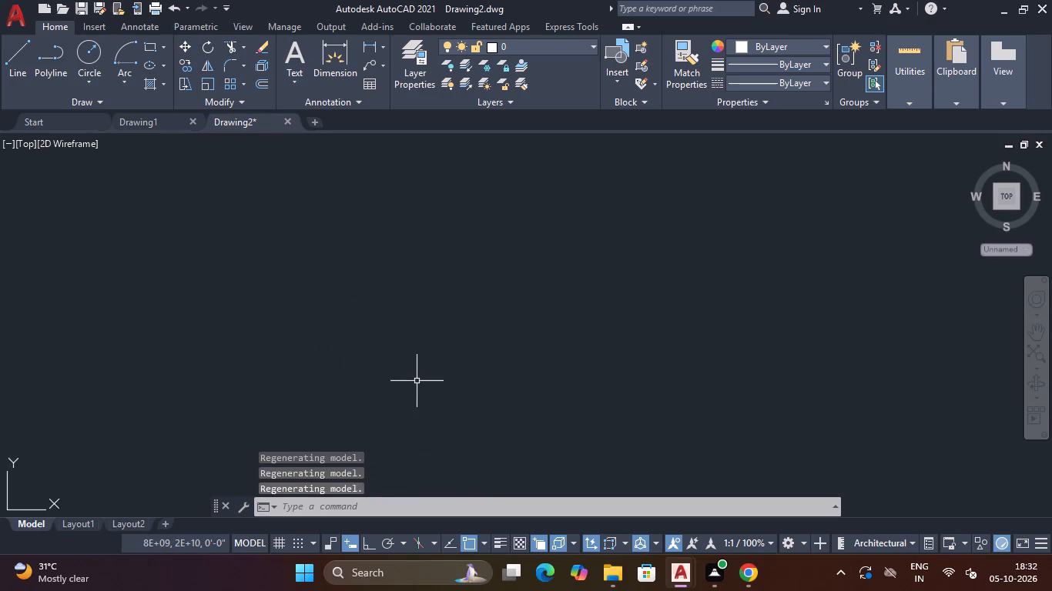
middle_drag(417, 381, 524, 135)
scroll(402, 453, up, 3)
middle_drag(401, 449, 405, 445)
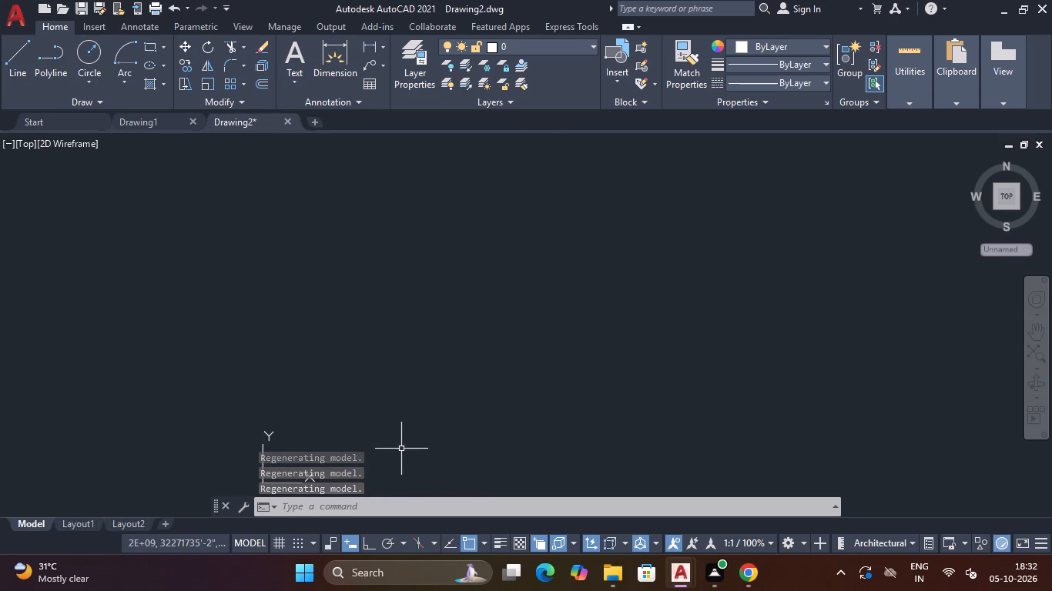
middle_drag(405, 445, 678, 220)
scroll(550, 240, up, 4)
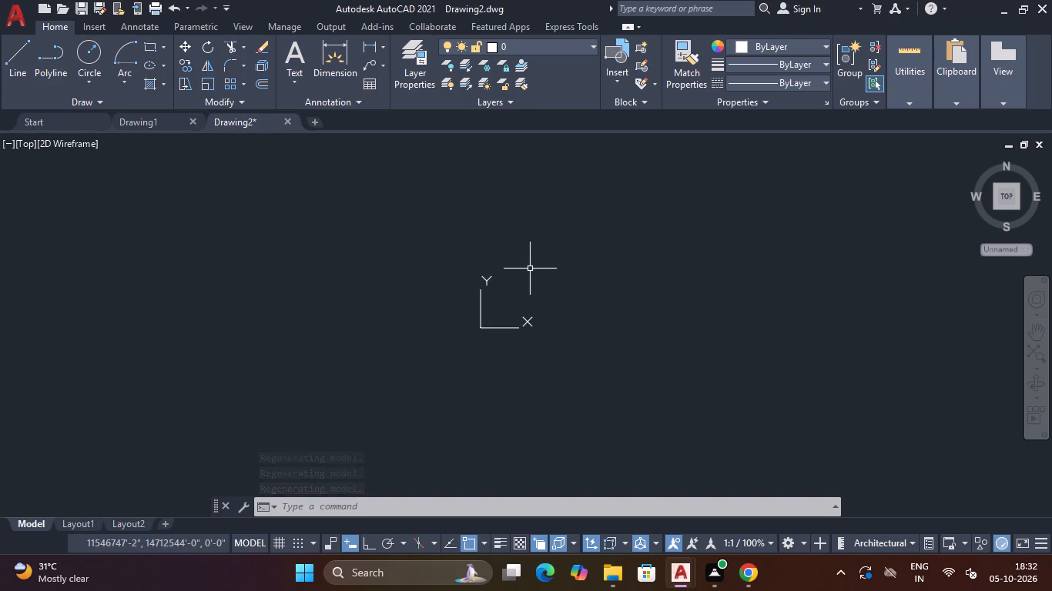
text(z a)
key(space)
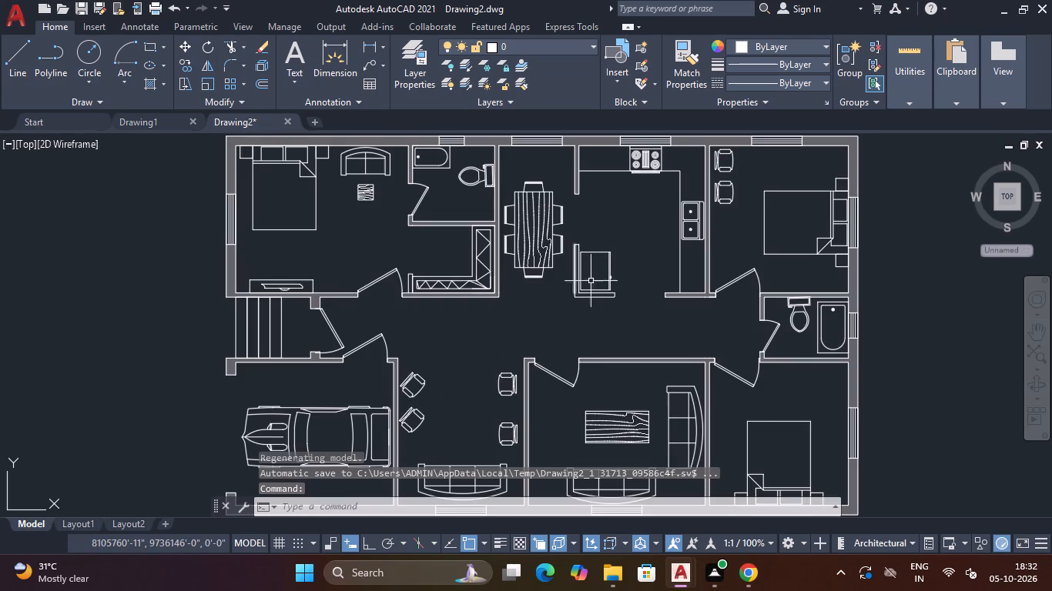
Draw the north and east sides of a huge rectangle around the plan with Line and Ortho on, about 3E+29 by 2E+29.
scroll(312, 356, down, 11)
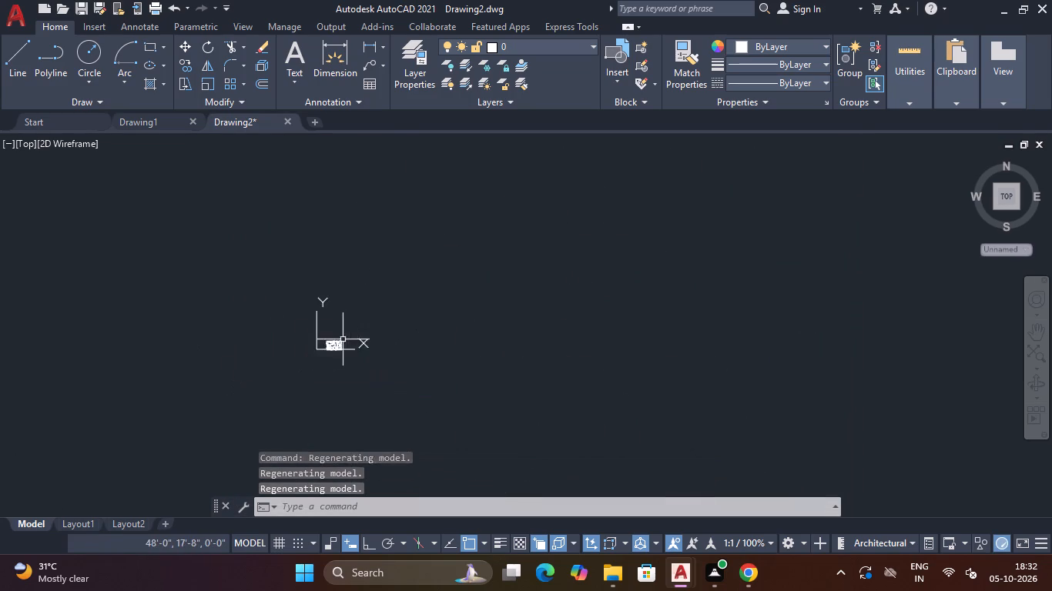
scroll(343, 339, down, 20)
scroll(343, 339, down, 20)
scroll(343, 339, down, 10)
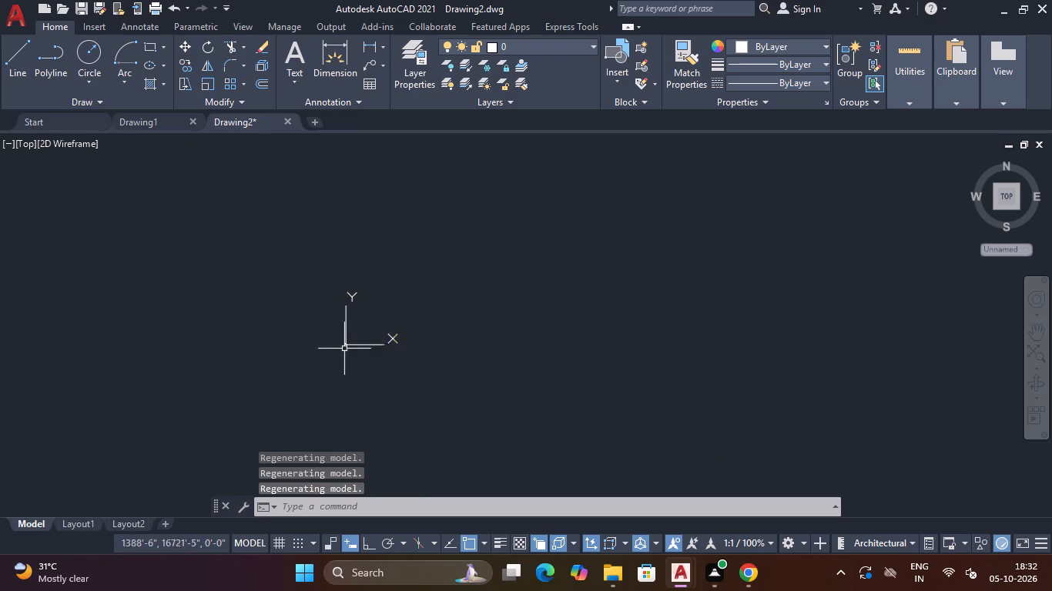
scroll(344, 349, down, 20)
scroll(344, 349, down, 20)
scroll(344, 349, down, 10)
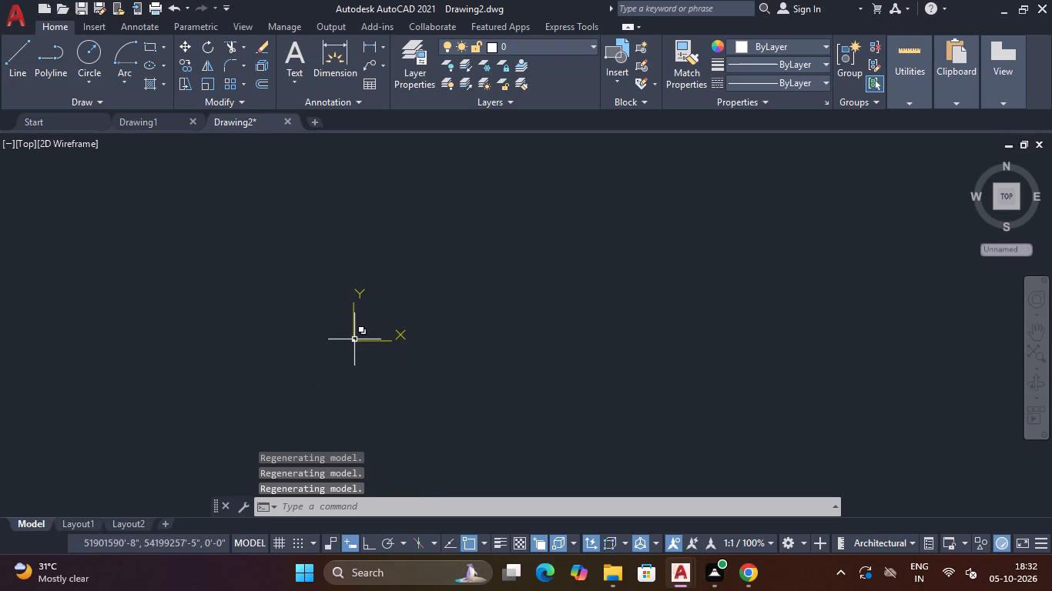
scroll(354, 339, down, 20)
scroll(354, 339, down, 20)
scroll(354, 339, down, 10)
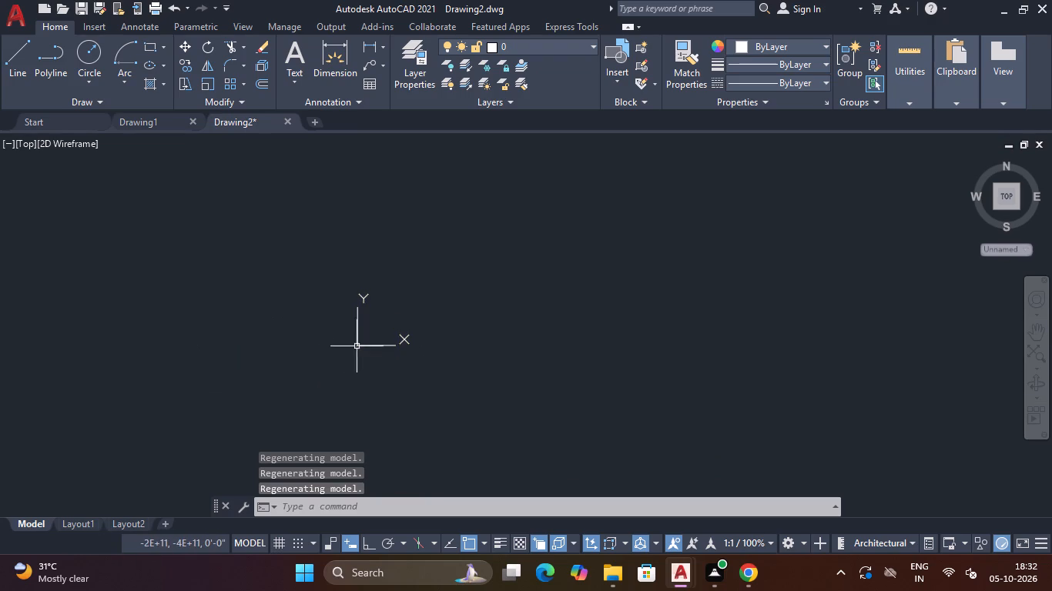
scroll(357, 346, down, 20)
scroll(357, 346, down, 20)
scroll(357, 346, down, 9)
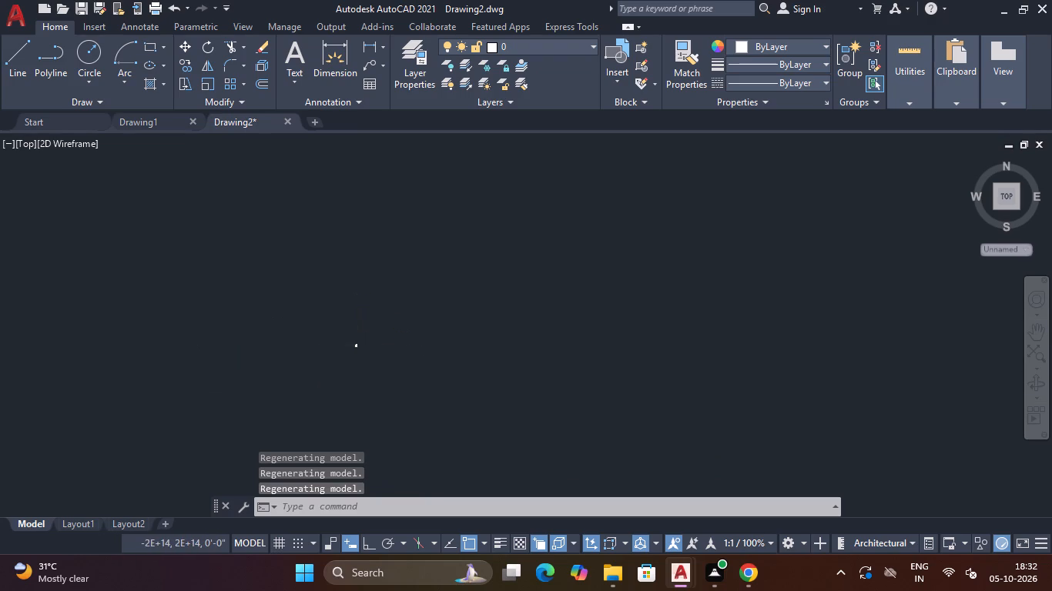
scroll(355, 346, down, 20)
scroll(355, 346, down, 20)
scroll(355, 346, down, 9)
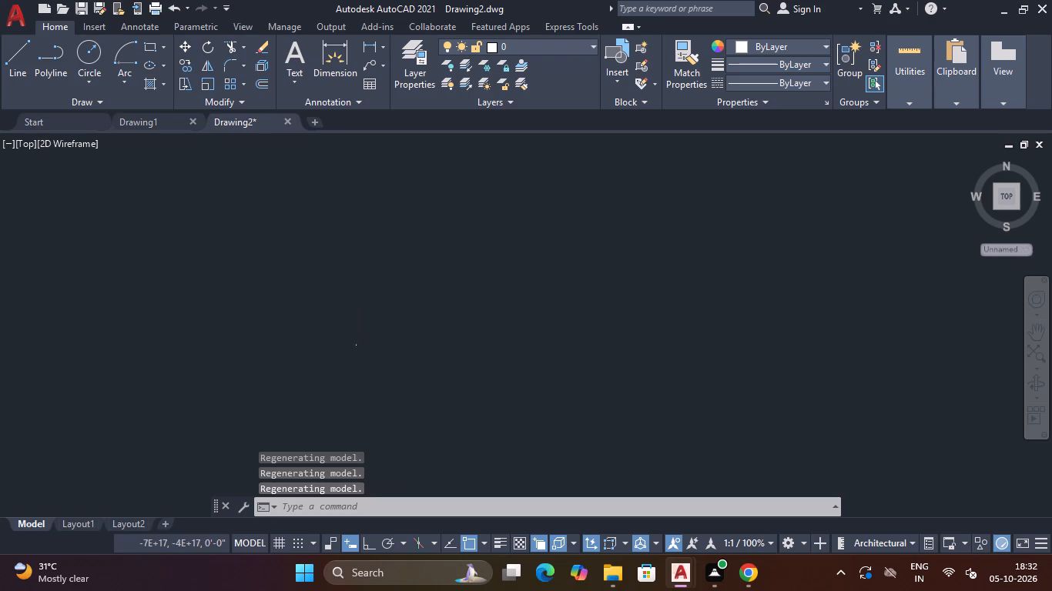
scroll(355, 346, down, 20)
scroll(355, 346, down, 20)
scroll(355, 346, down, 9)
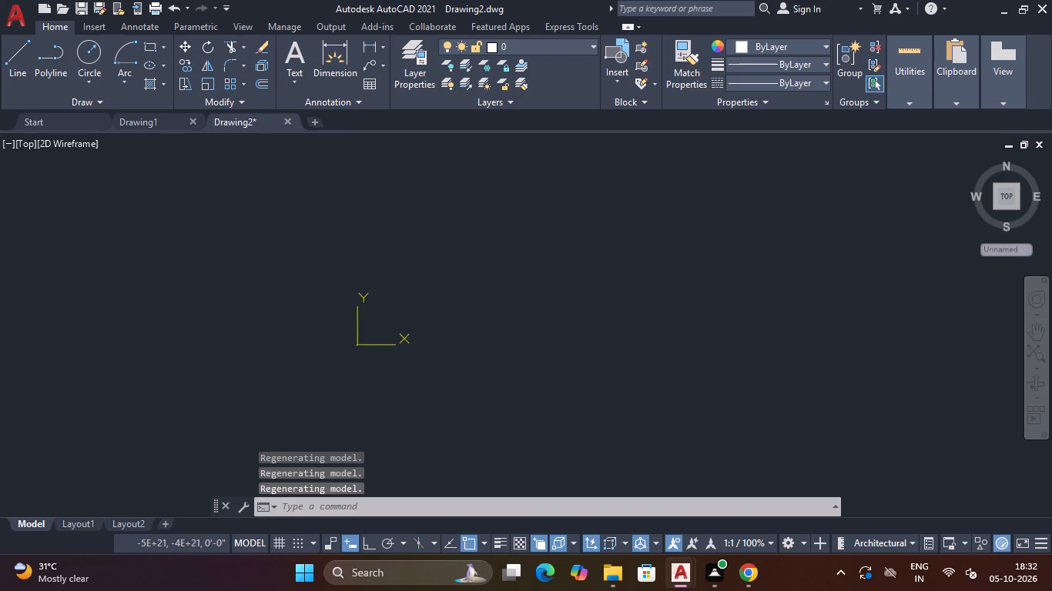
scroll(357, 346, down, 20)
scroll(357, 346, down, 20)
scroll(357, 346, down, 5)
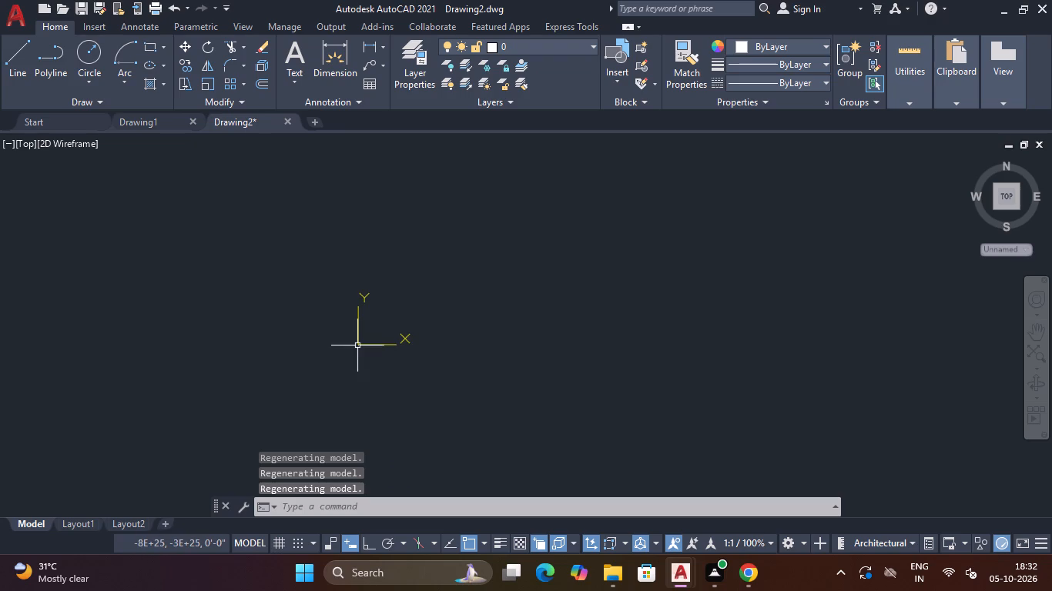
text(l)
key(space)
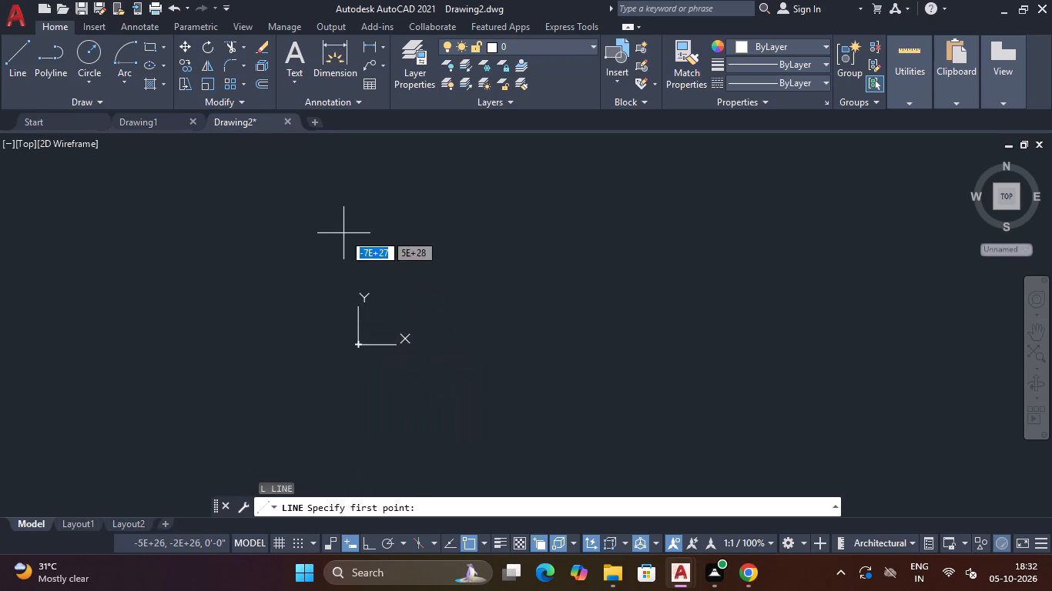
click(343, 232)
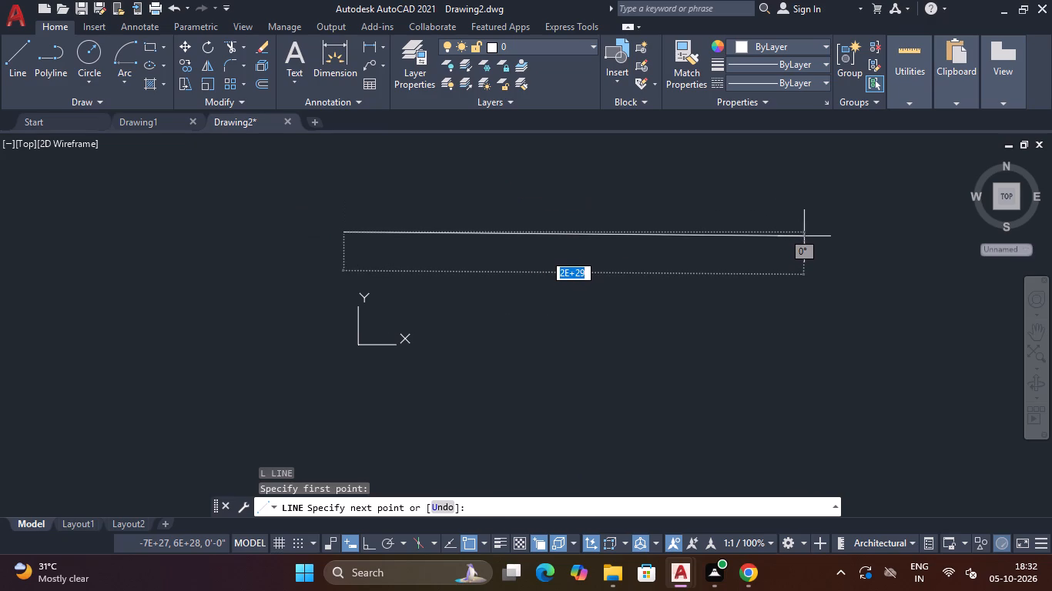
key(F8)
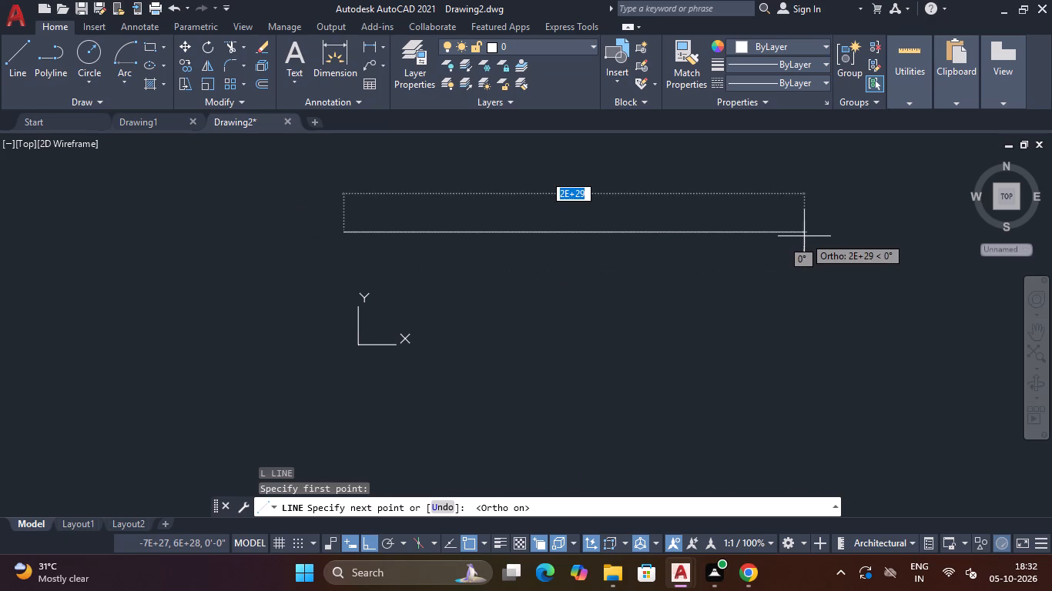
middle_drag(804, 236, 686, 247)
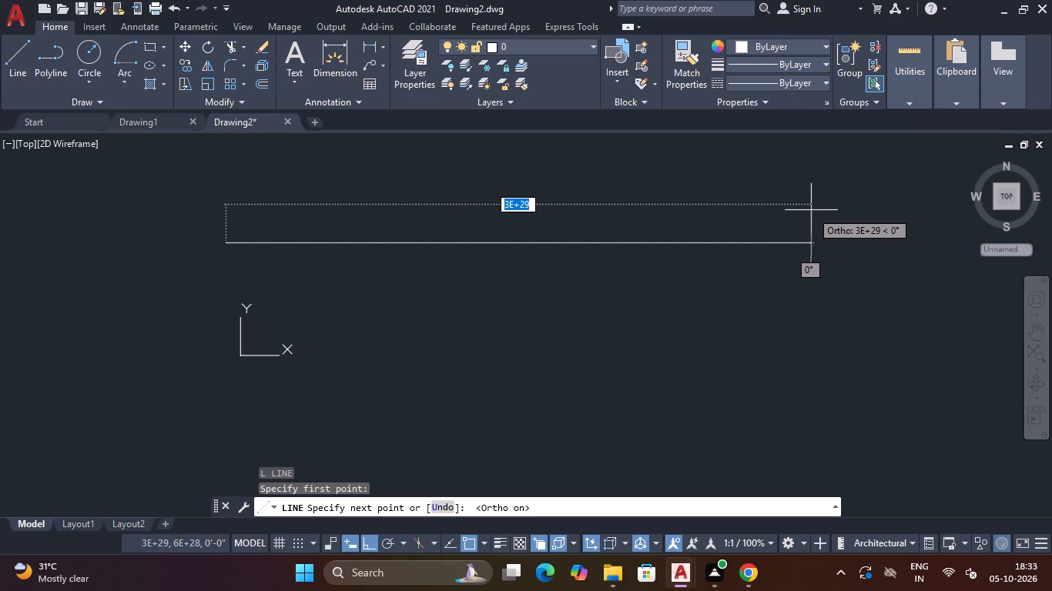
click(812, 209)
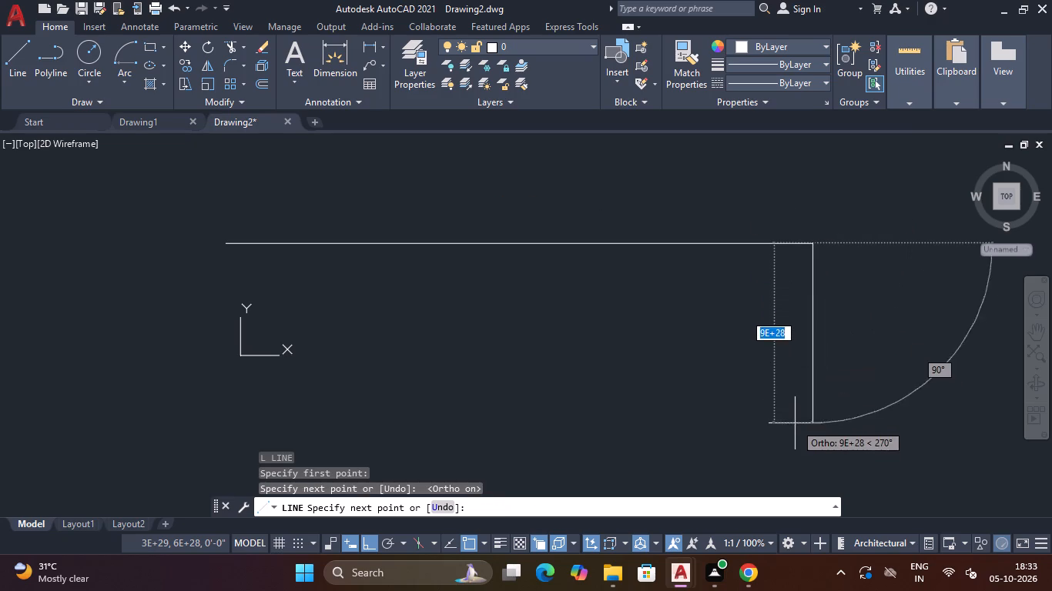
middle_drag(796, 435, 801, 249)
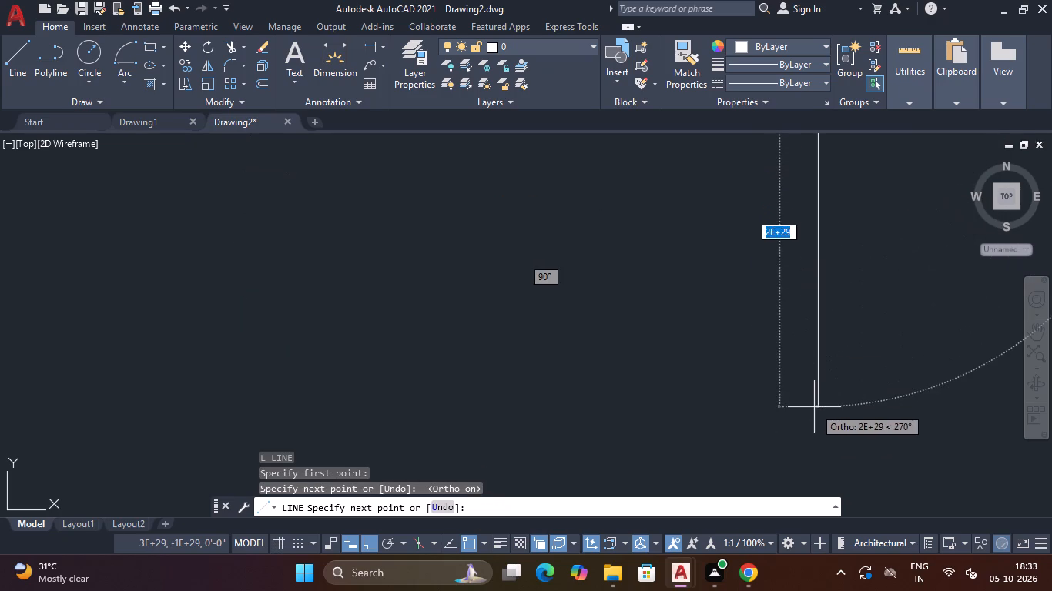
click(814, 408)
Add the rectangle's south and west sides, join them to the north side's start point, and zoom to the whole drawing.
middle_drag(49, 412, 451, 405)
scroll(454, 402, down, 4)
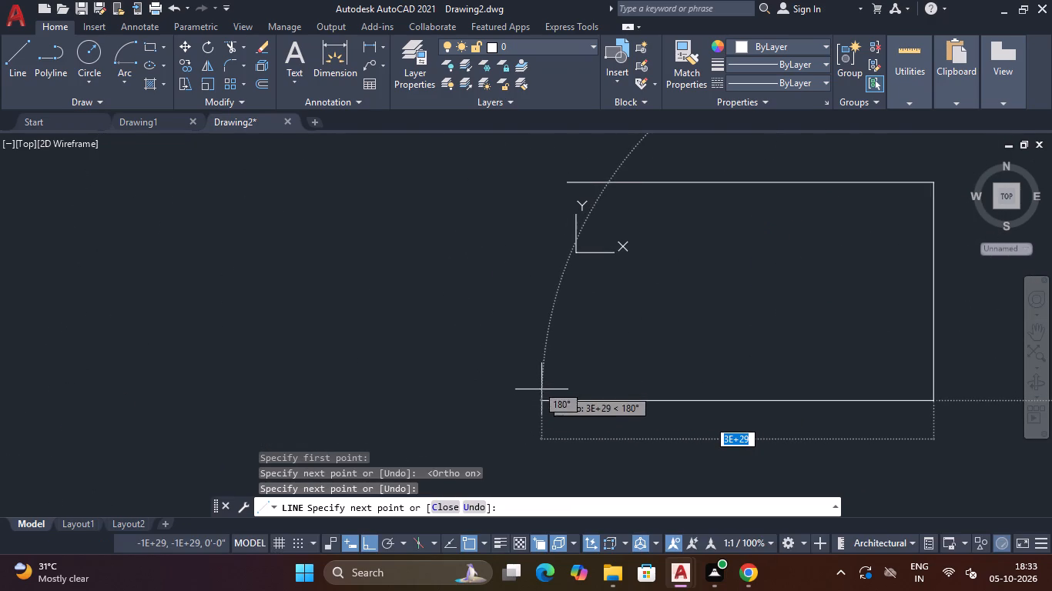
click(559, 401)
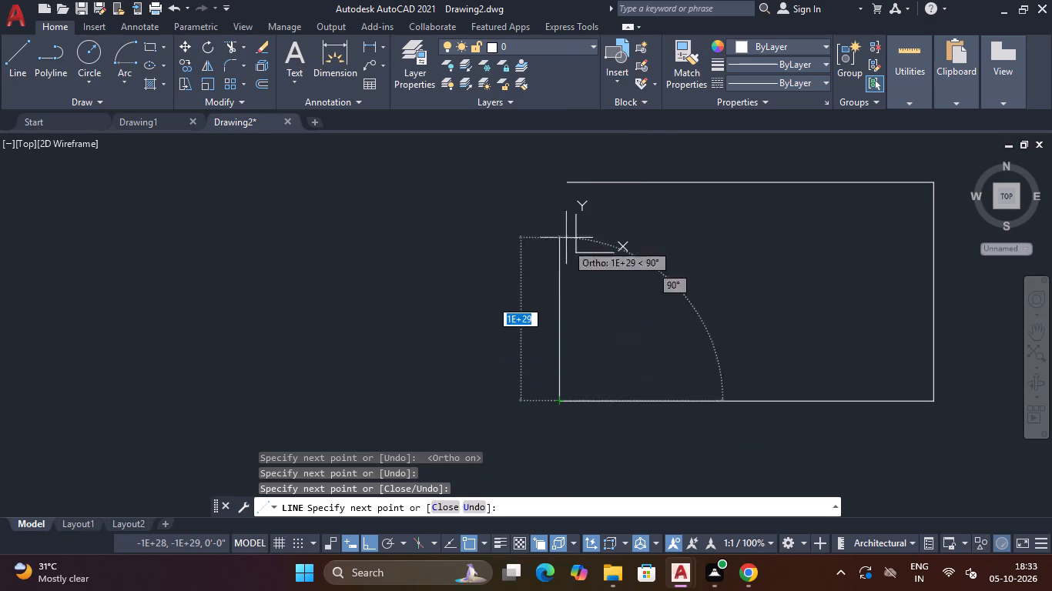
click(562, 181)
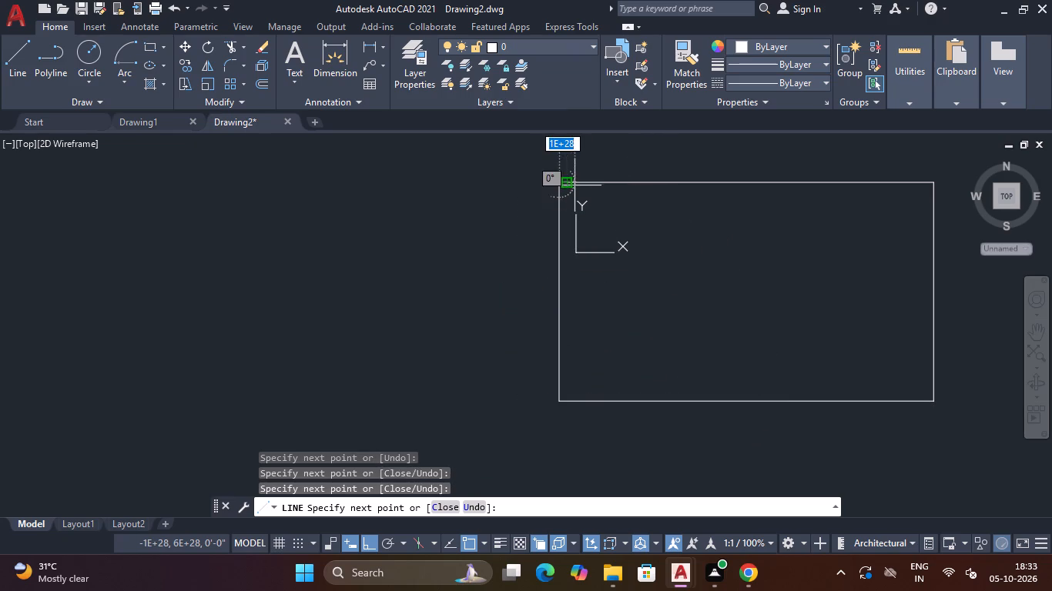
scroll(568, 189, up, 5)
scroll(564, 189, down, 5)
middle_drag(564, 189, 551, 272)
scroll(551, 272, up, 1)
click(556, 256)
scroll(556, 256, down, 2)
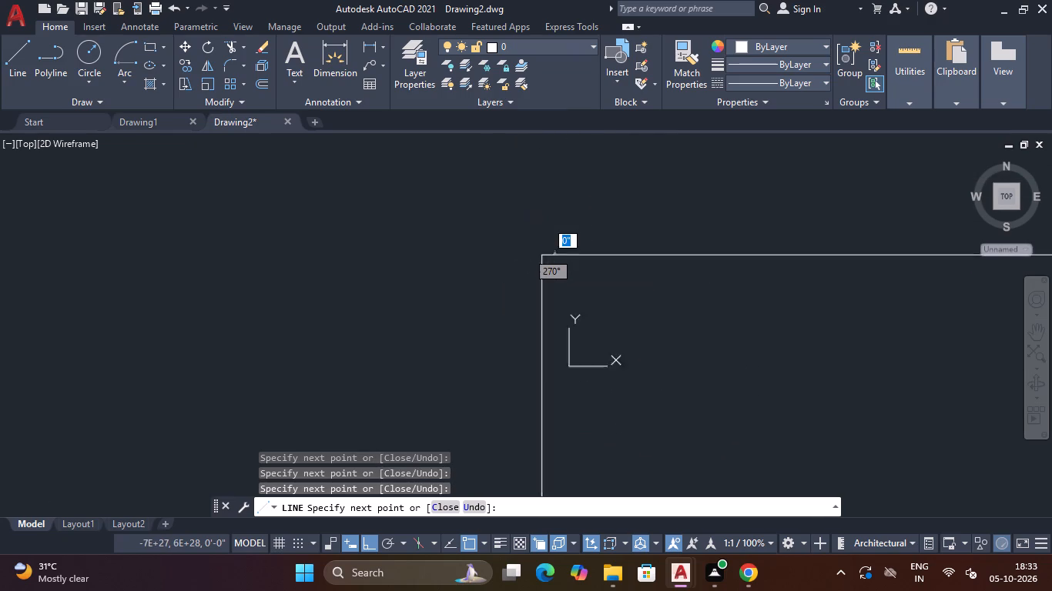
scroll(556, 256, down, 3)
key(Escape)
text(z a)
key(space)
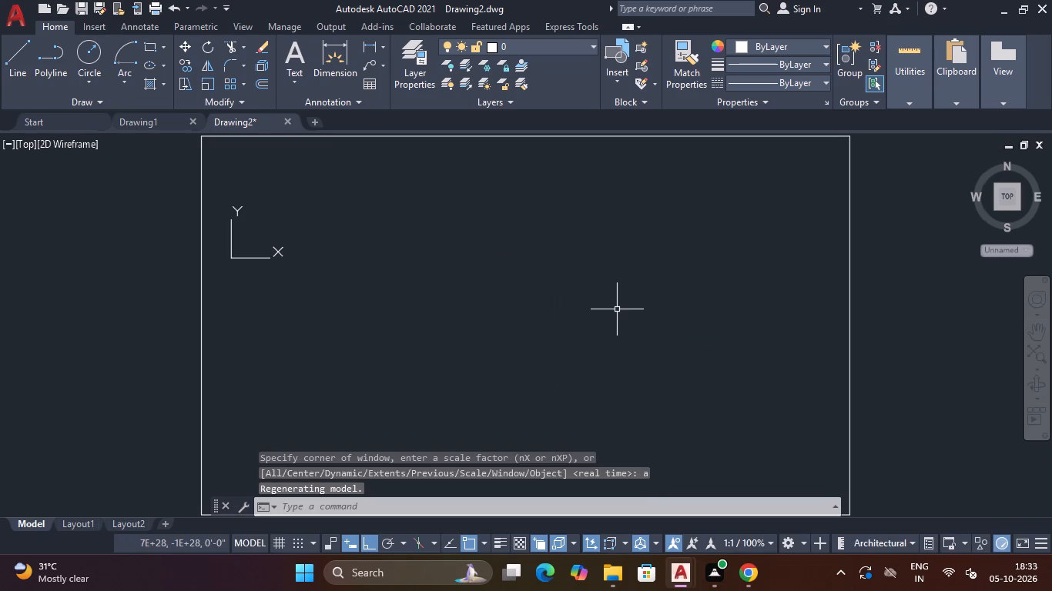
text(z a)
key(space)
Delete all four sides of the huge rectangle around the plan and zoom to the whole drawing.
click(878, 260)
click(812, 298)
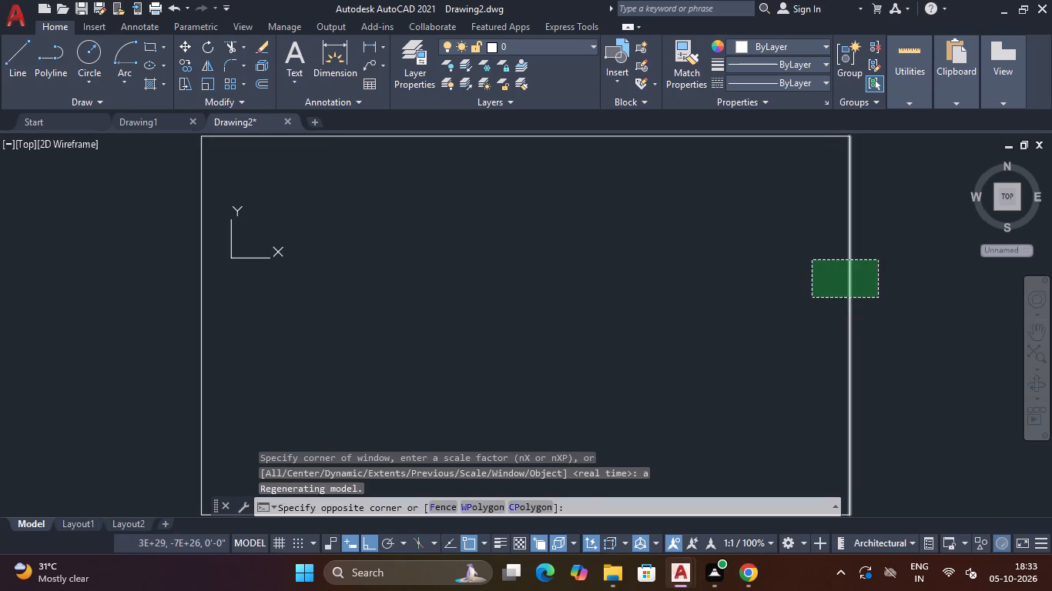
click(790, 164)
click(755, 135)
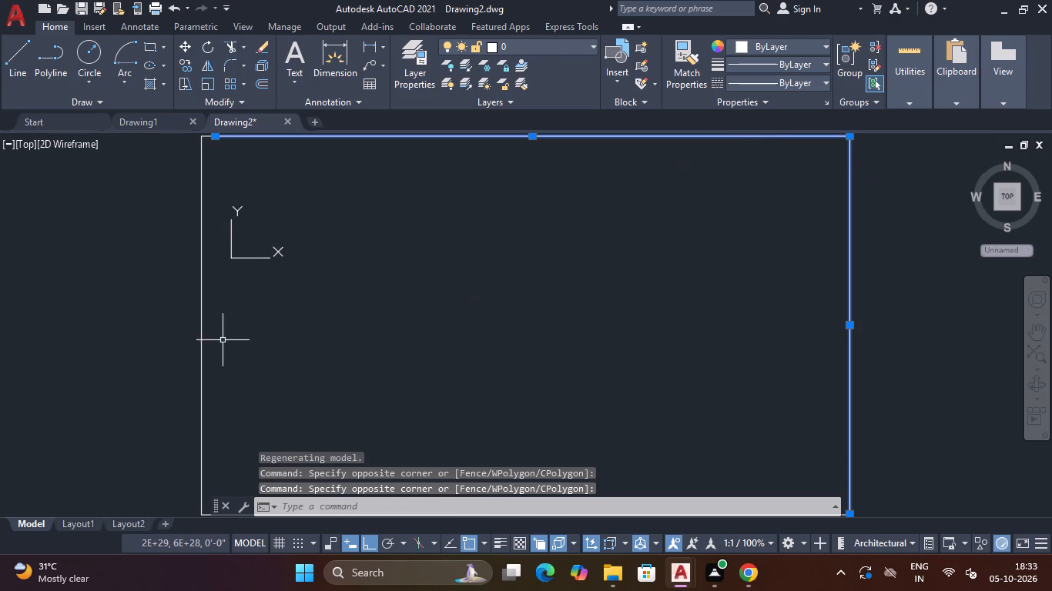
click(219, 339)
click(158, 376)
scroll(233, 348, down, 2)
click(317, 399)
click(292, 423)
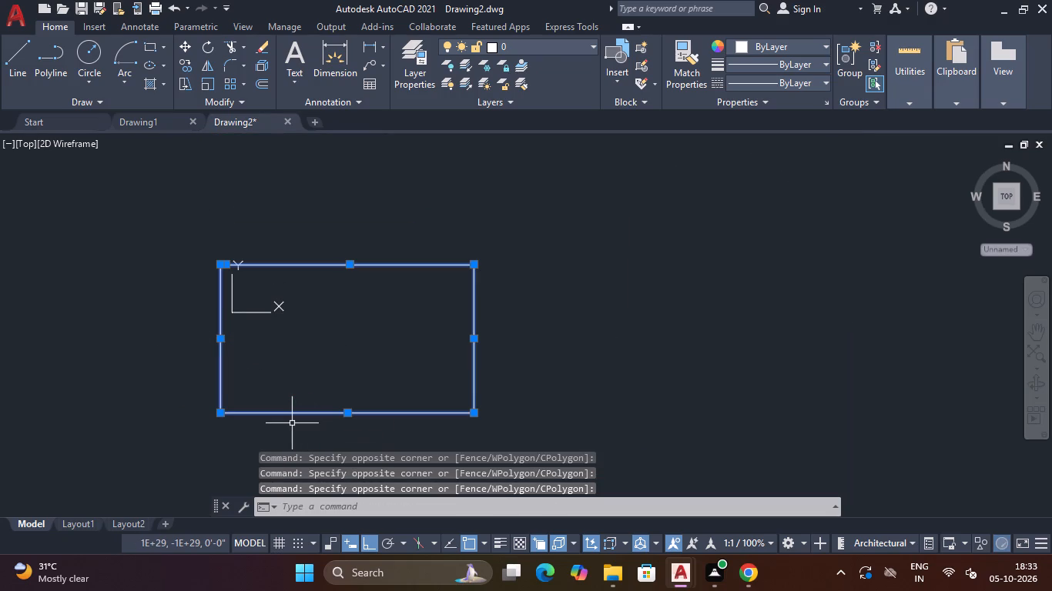
key(Delete)
text(z a)
key(space)
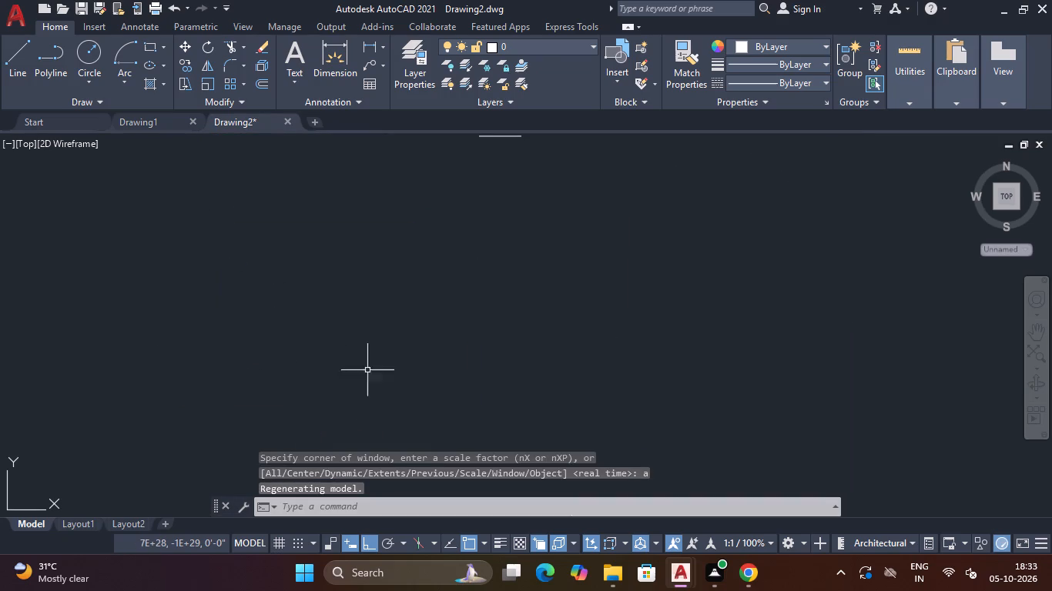
Delete the leftover horizontal line far from the plan and zoom to the whole drawing.
scroll(412, 306, down, 5)
scroll(431, 292, up, 6)
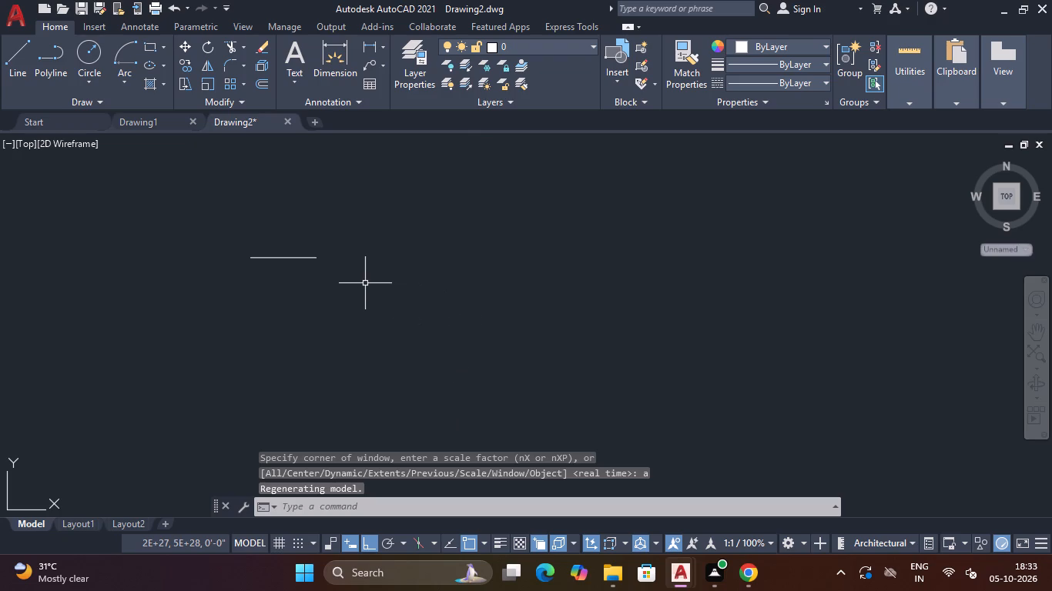
scroll(282, 242, up, 5)
click(293, 262)
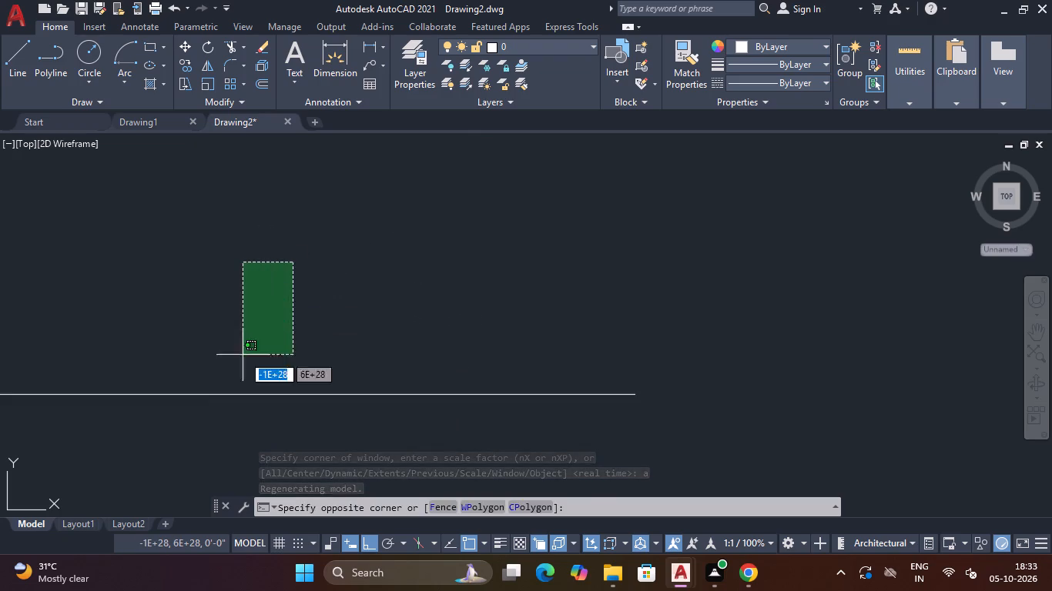
click(193, 402)
key(Delete)
scroll(218, 393, down, 17)
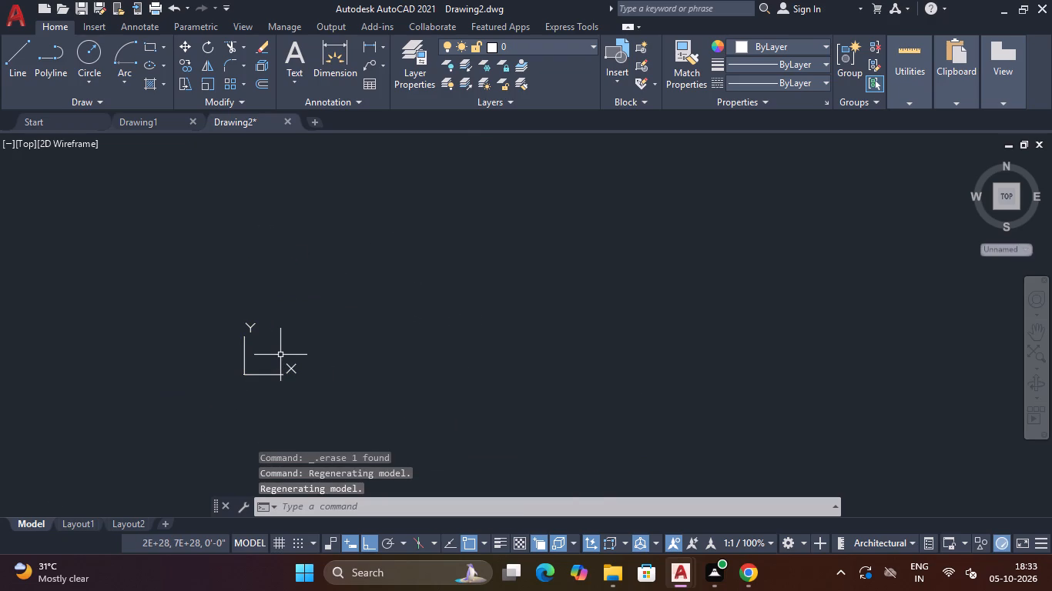
text(z a)
key(space)
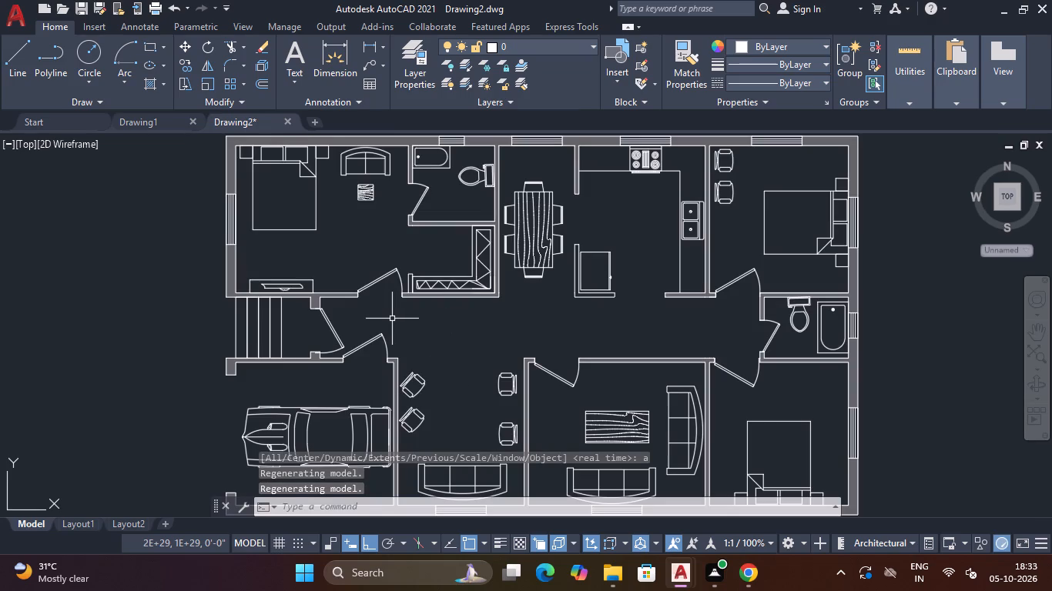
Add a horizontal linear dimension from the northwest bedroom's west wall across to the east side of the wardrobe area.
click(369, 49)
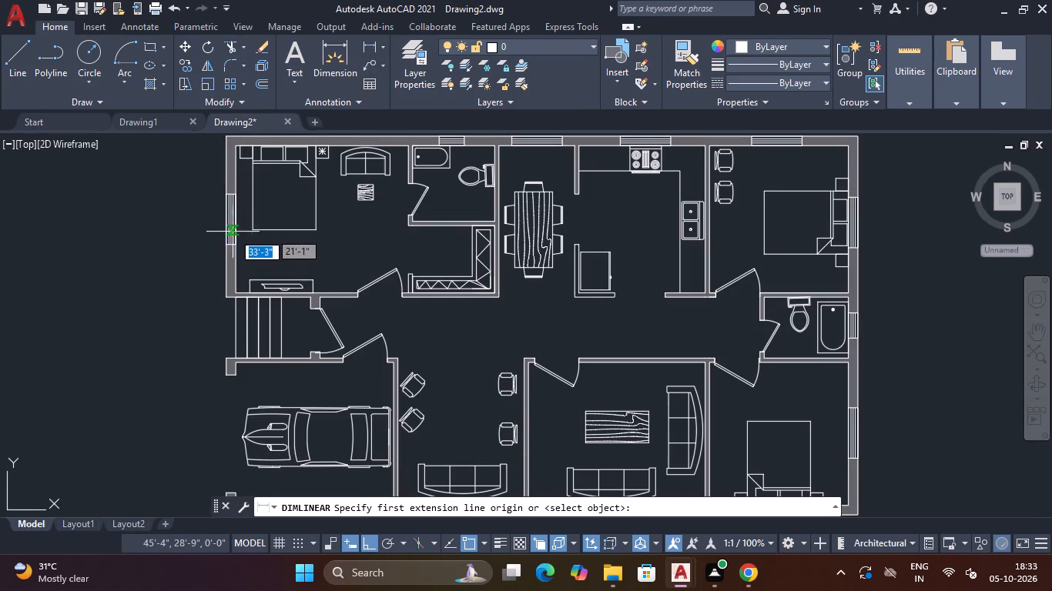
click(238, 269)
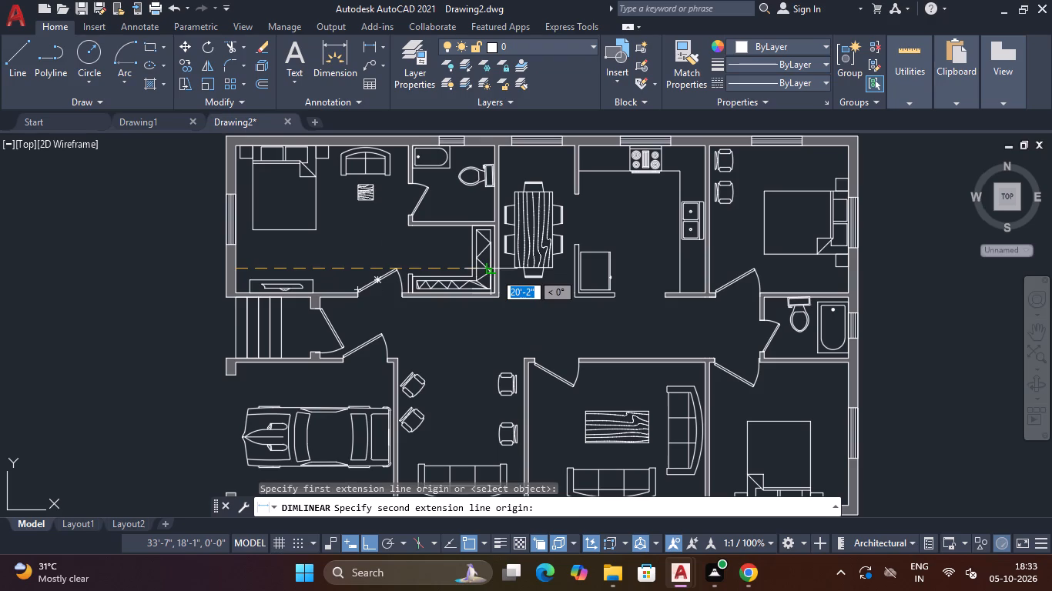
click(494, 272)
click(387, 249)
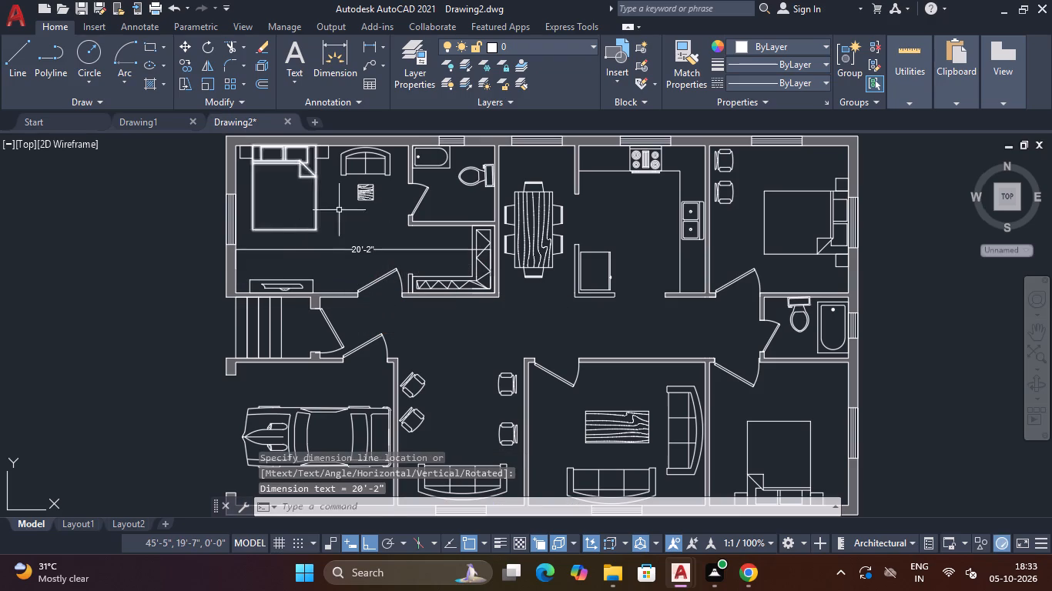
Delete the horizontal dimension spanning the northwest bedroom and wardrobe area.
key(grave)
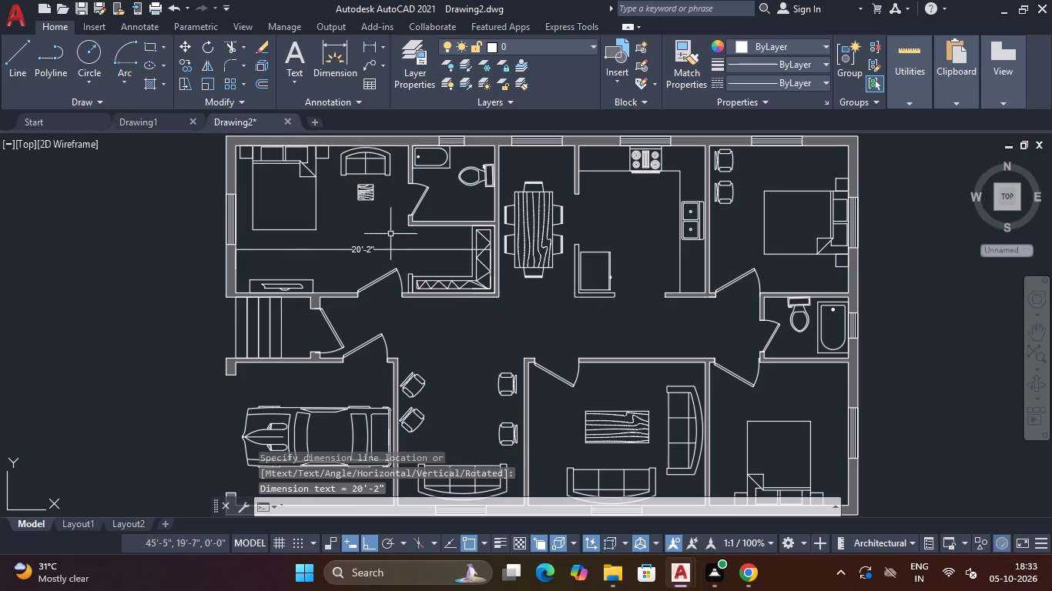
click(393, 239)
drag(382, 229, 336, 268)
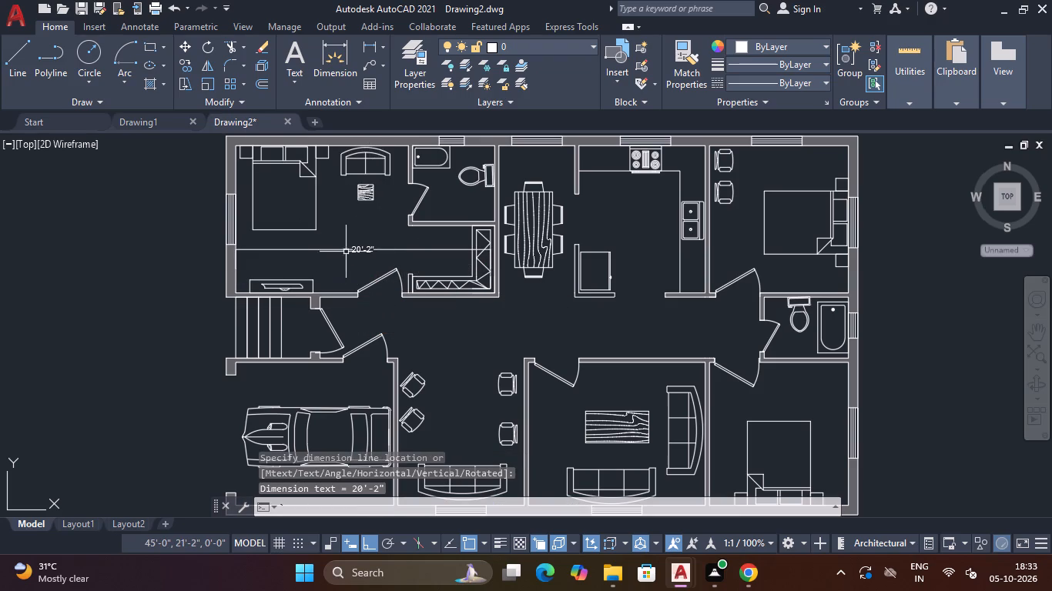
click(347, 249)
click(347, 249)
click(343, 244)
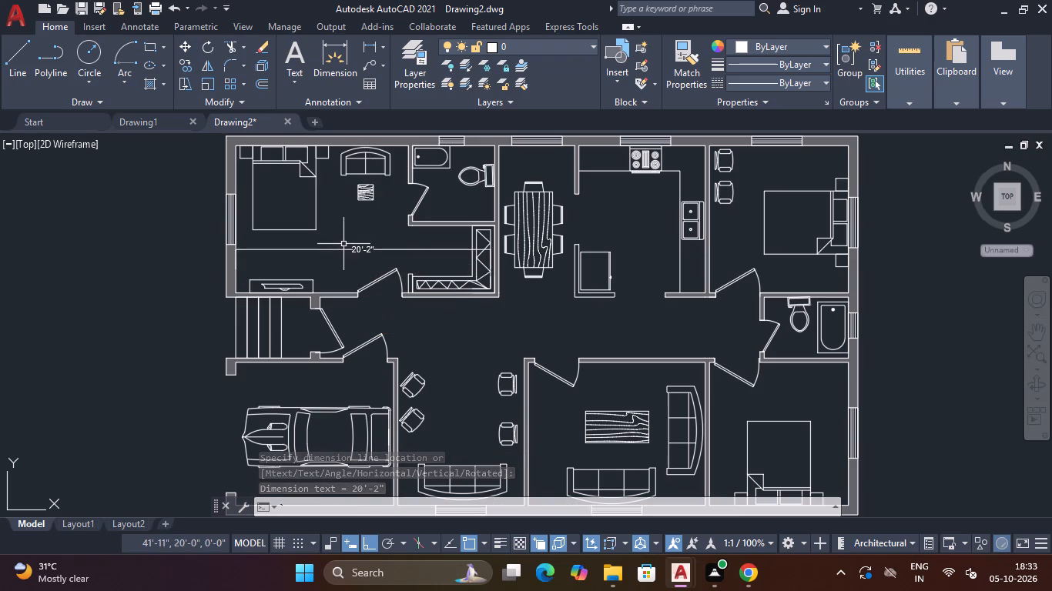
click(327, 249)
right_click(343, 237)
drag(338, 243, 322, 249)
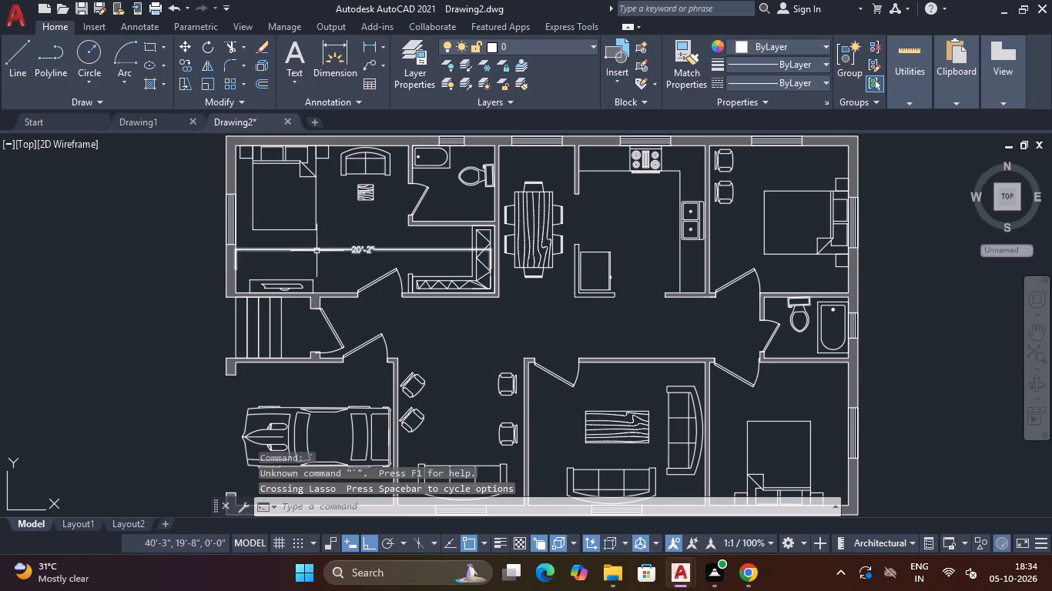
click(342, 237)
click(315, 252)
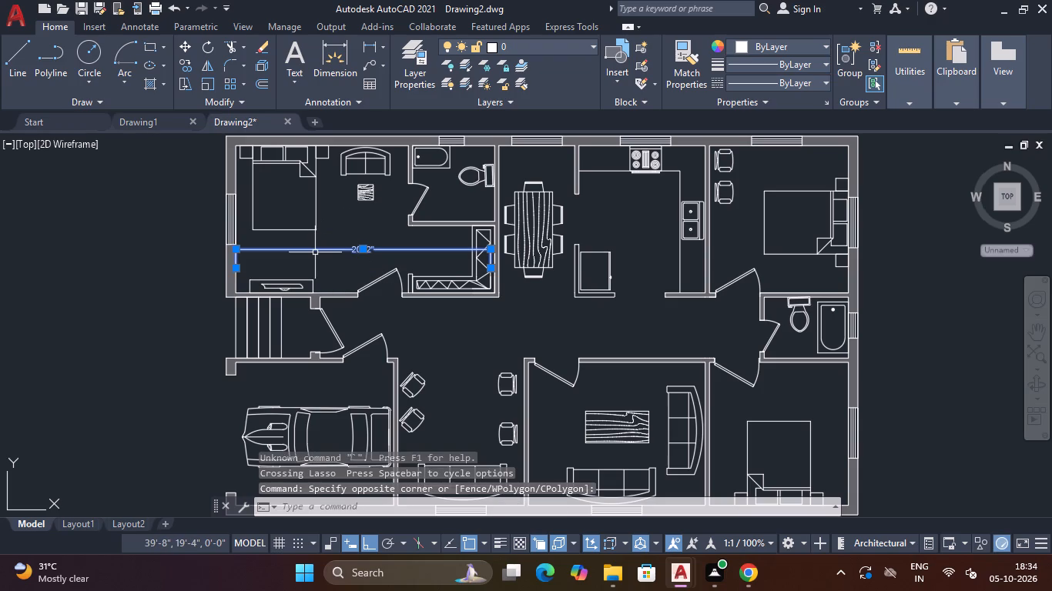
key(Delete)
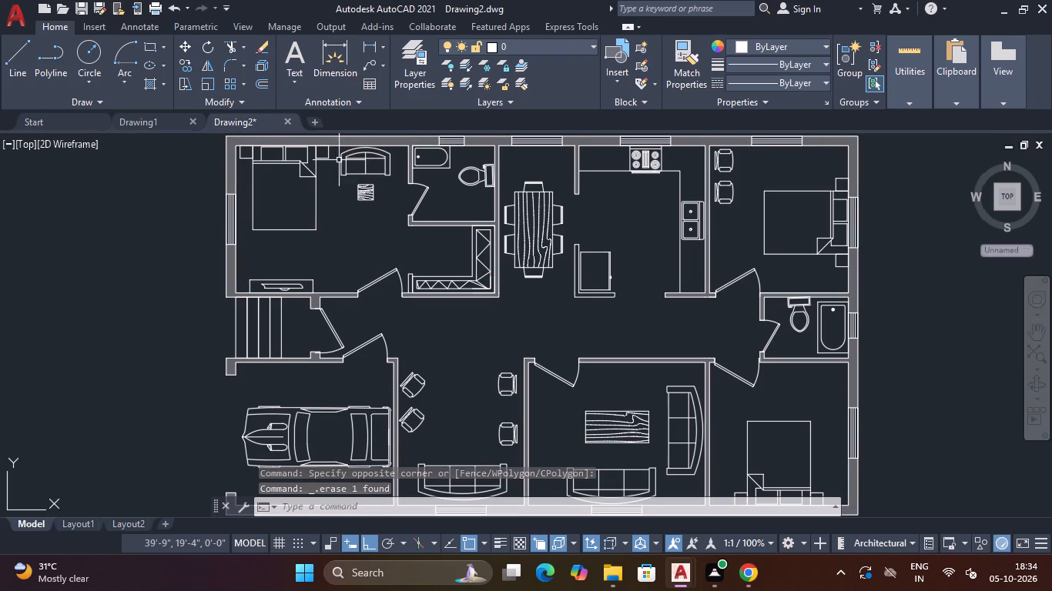
Dimension the northwest bedroom's width from the bathroom partition's corner to the west wall, placing the dimension line below the bed.
key(d)
key(l)
key(i)
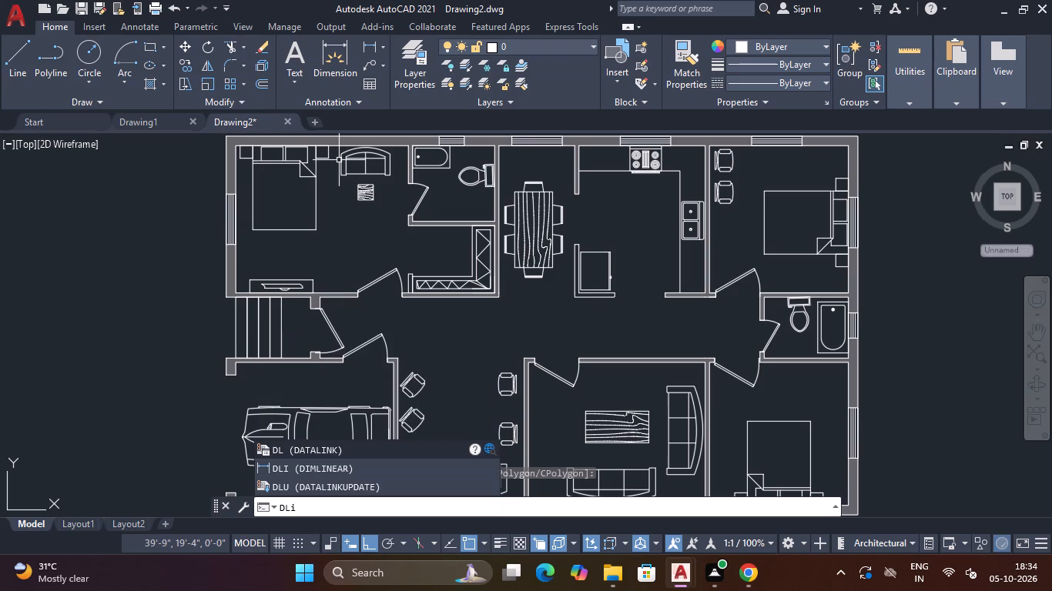
key(Return)
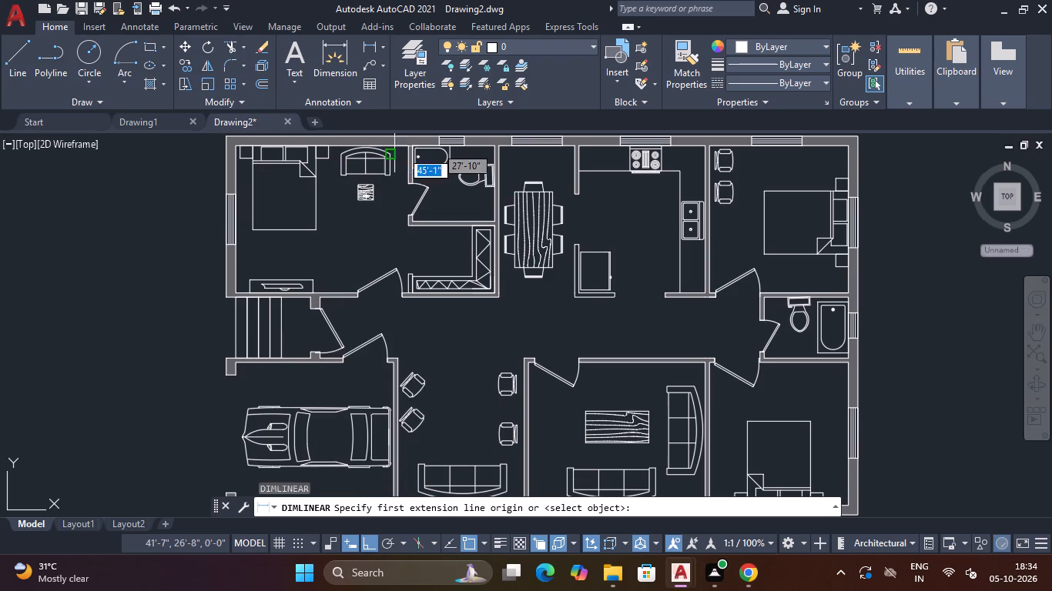
scroll(414, 232, up, 2)
click(394, 215)
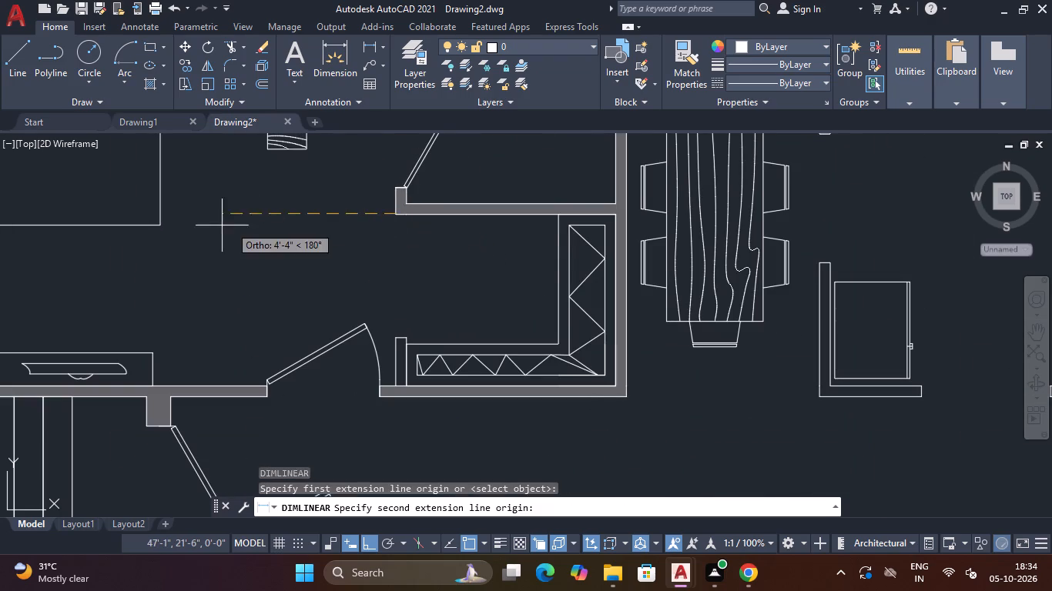
scroll(220, 225, down, 2)
middle_drag(266, 211, 350, 173)
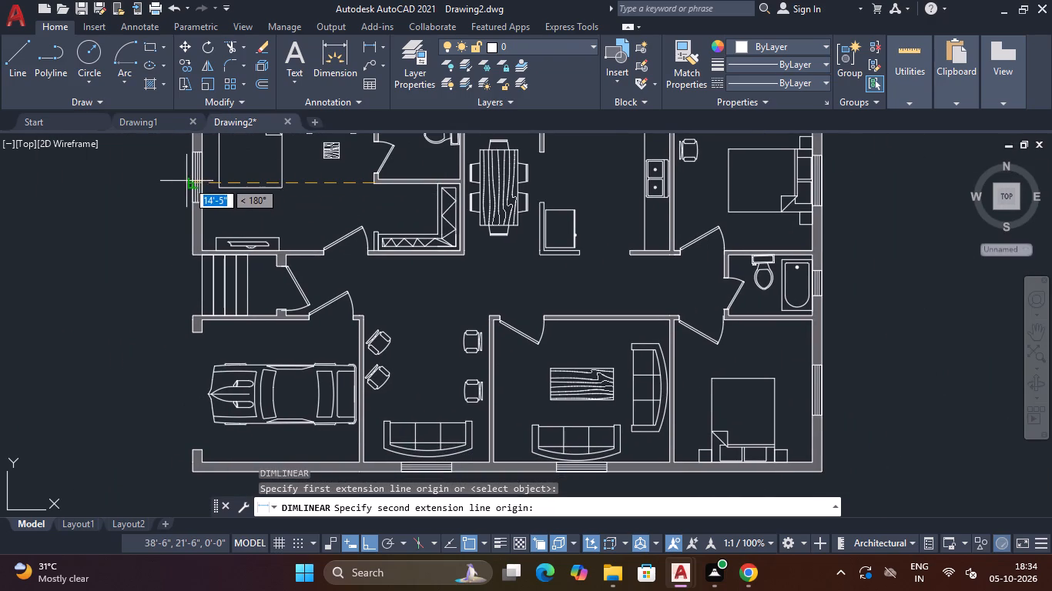
click(204, 183)
click(211, 217)
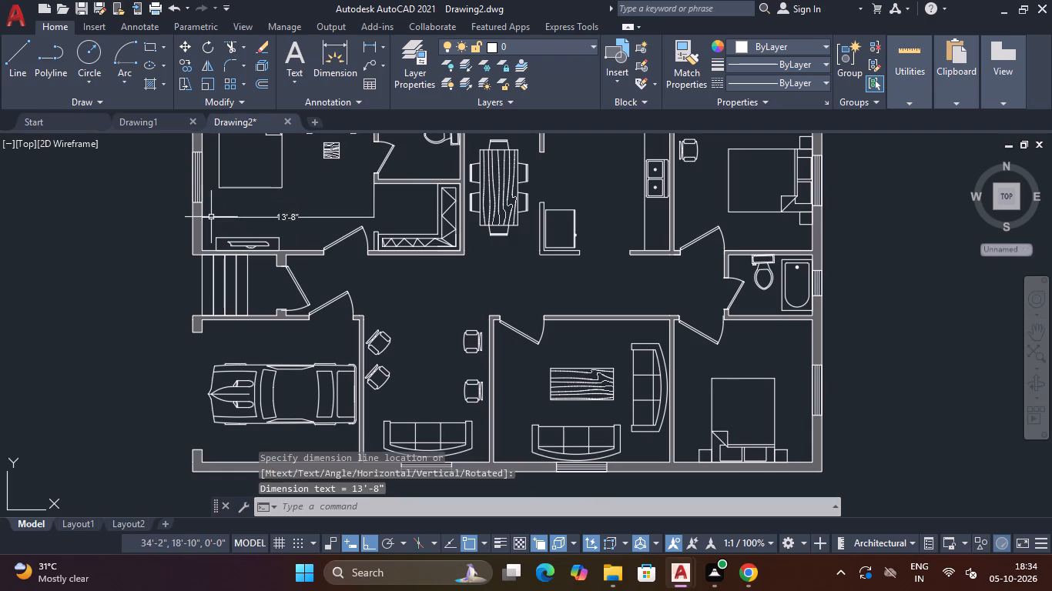
Dimension the northwest bedroom's depth from the north wall to its south partition, placing the dimension line beside the bed.
scroll(256, 193, down, 4)
scroll(257, 193, up, 3)
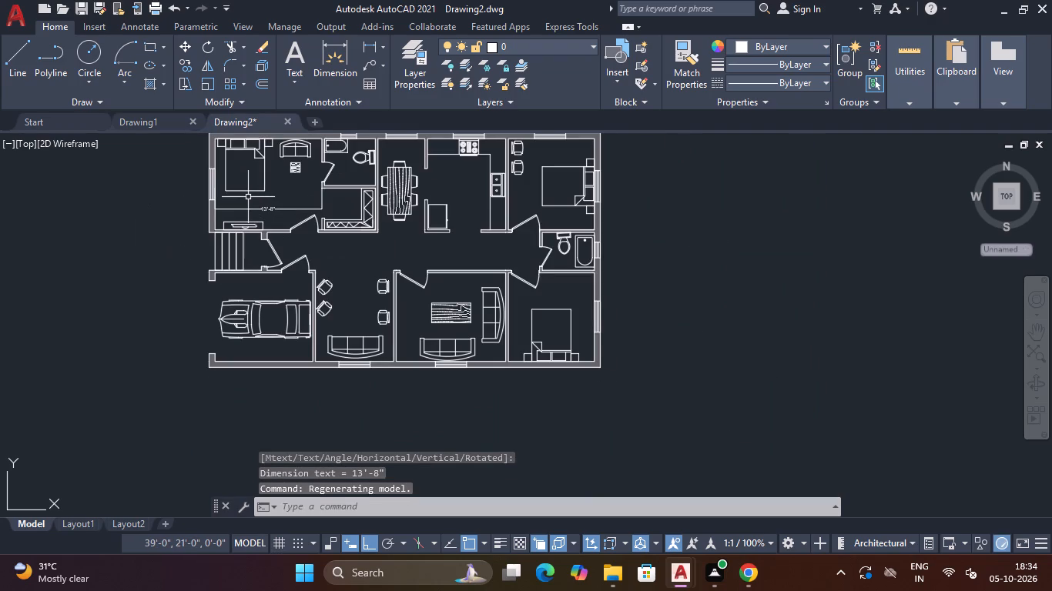
key(space)
scroll(290, 169, up, 3)
scroll(258, 169, down, 3)
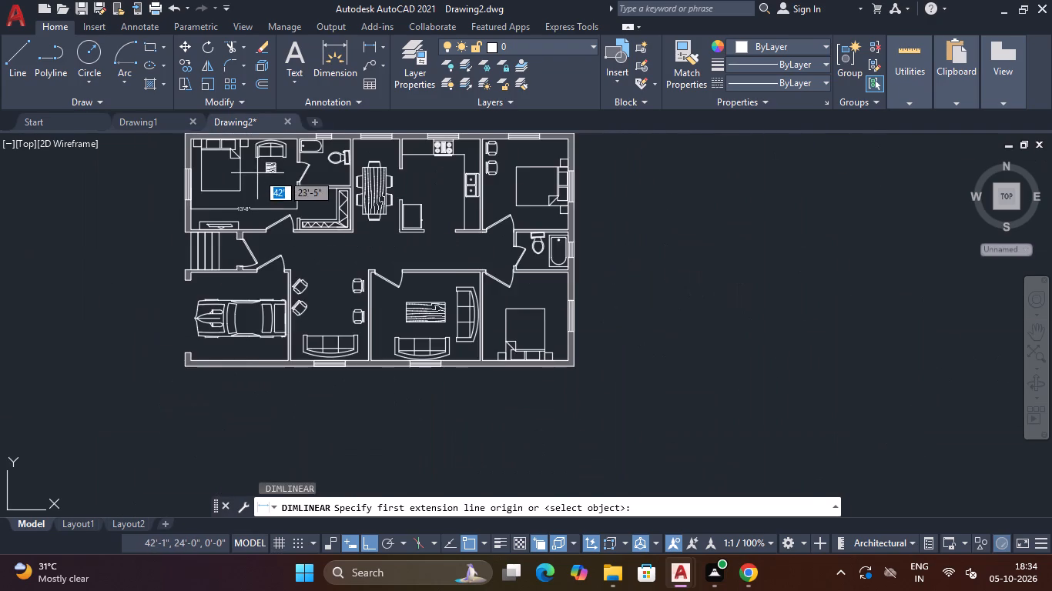
middle_drag(257, 173, 257, 222)
scroll(255, 183, up, 3)
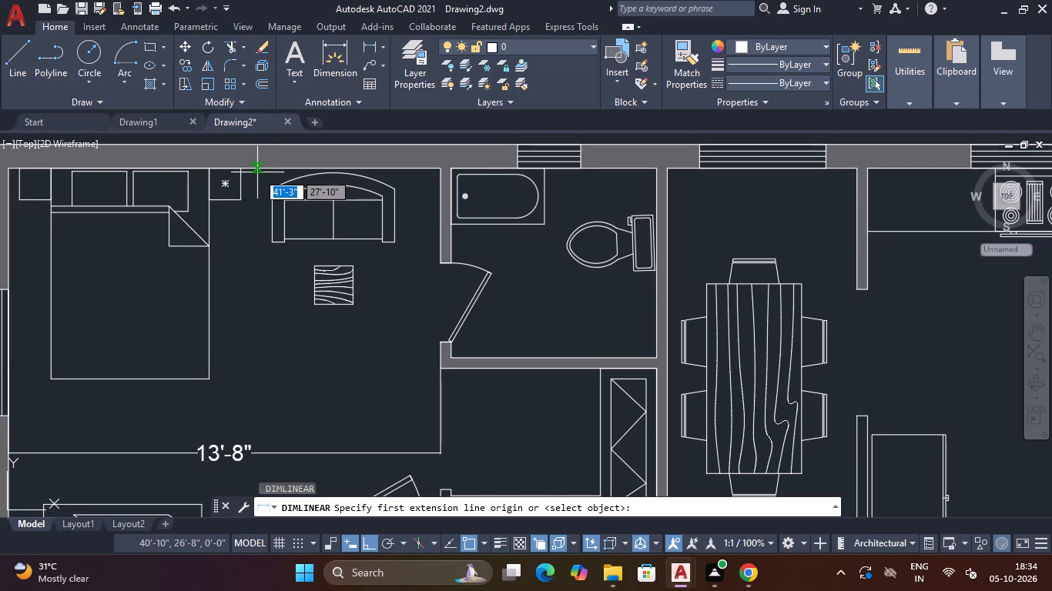
click(258, 170)
middle_drag(245, 280, 322, 122)
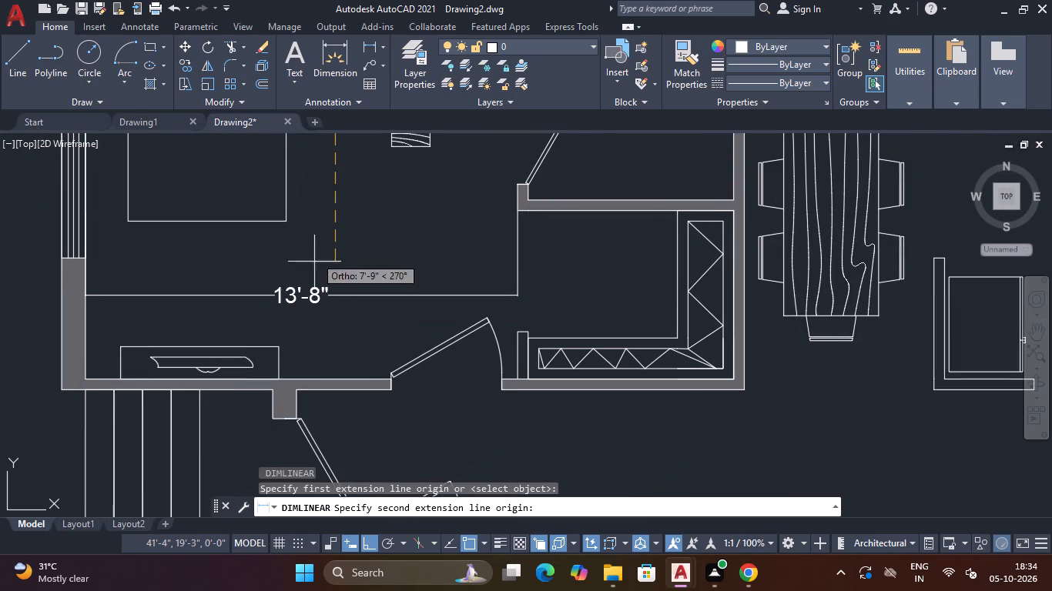
click(332, 378)
click(323, 371)
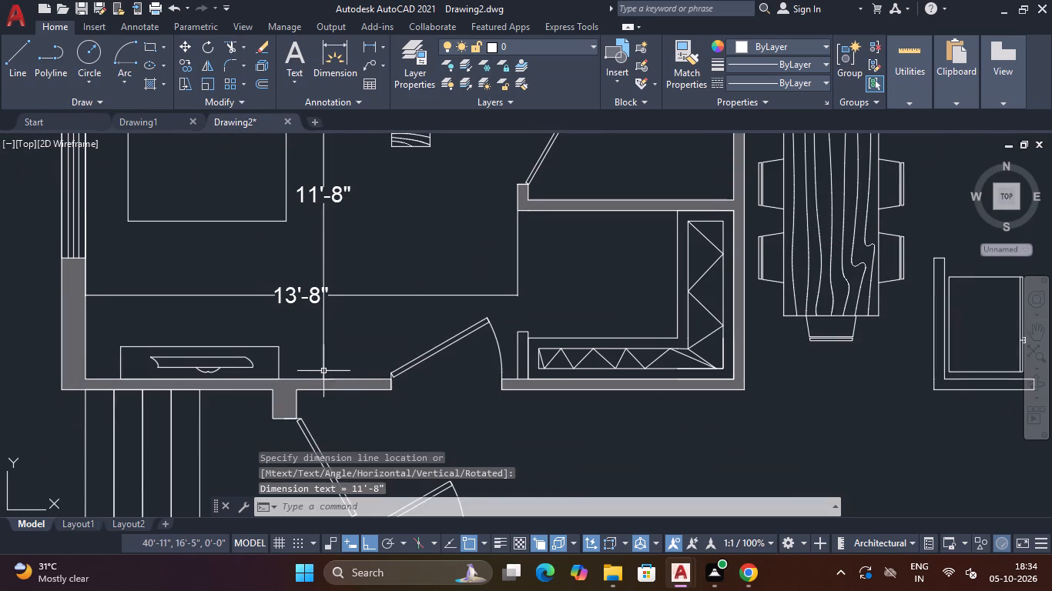
Dimension the northwest bathroom's depth from the north wall to its south partition.
middle_drag(424, 242, 414, 387)
key(space)
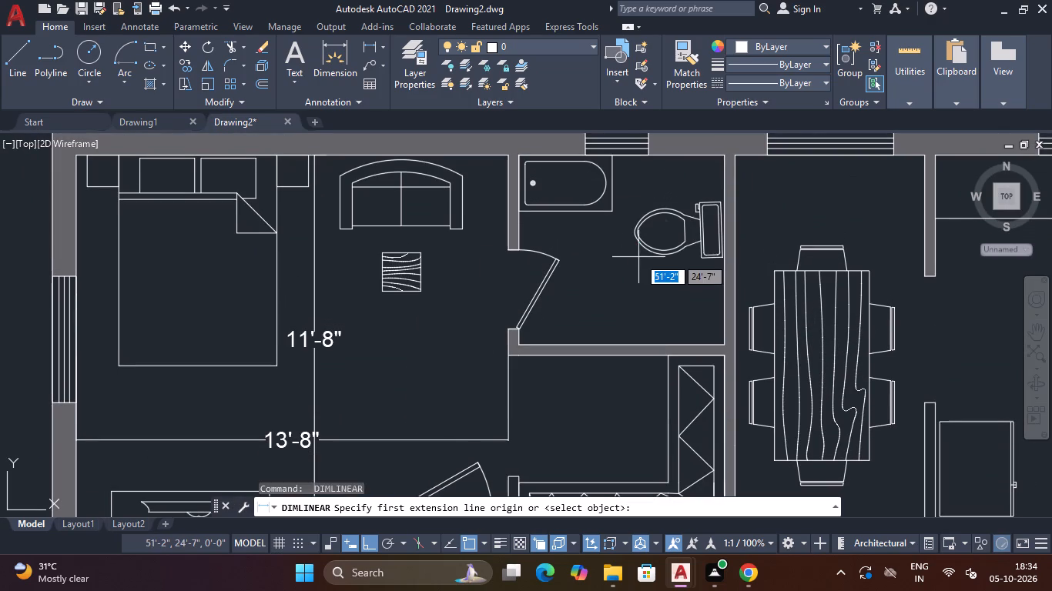
click(656, 156)
click(648, 344)
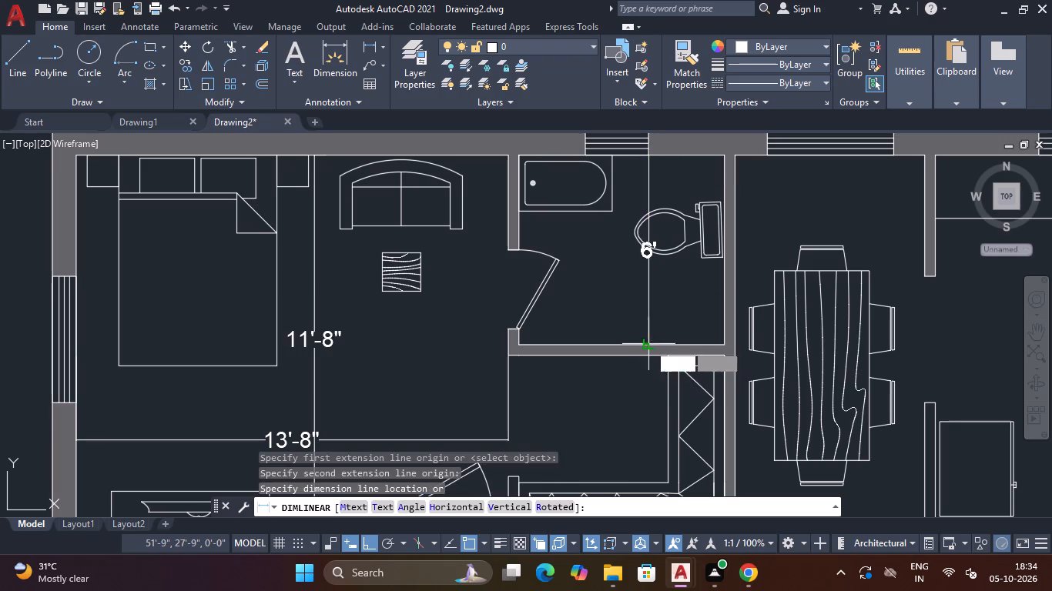
click(649, 330)
Dimension the northwest bathroom's width between its west and east partitions, placing the dimension line below the toilet.
key(space)
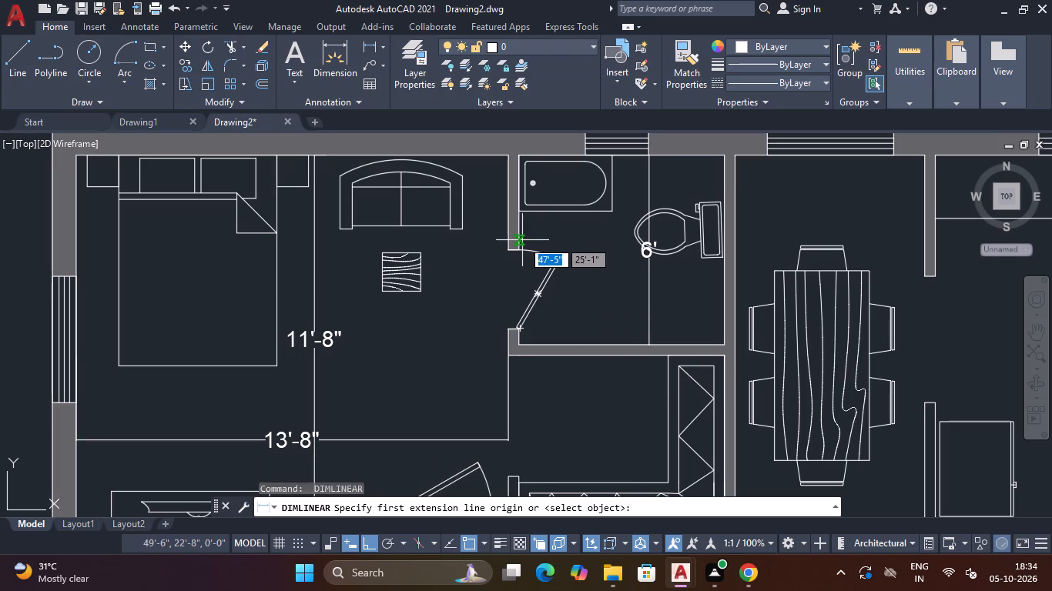
click(519, 240)
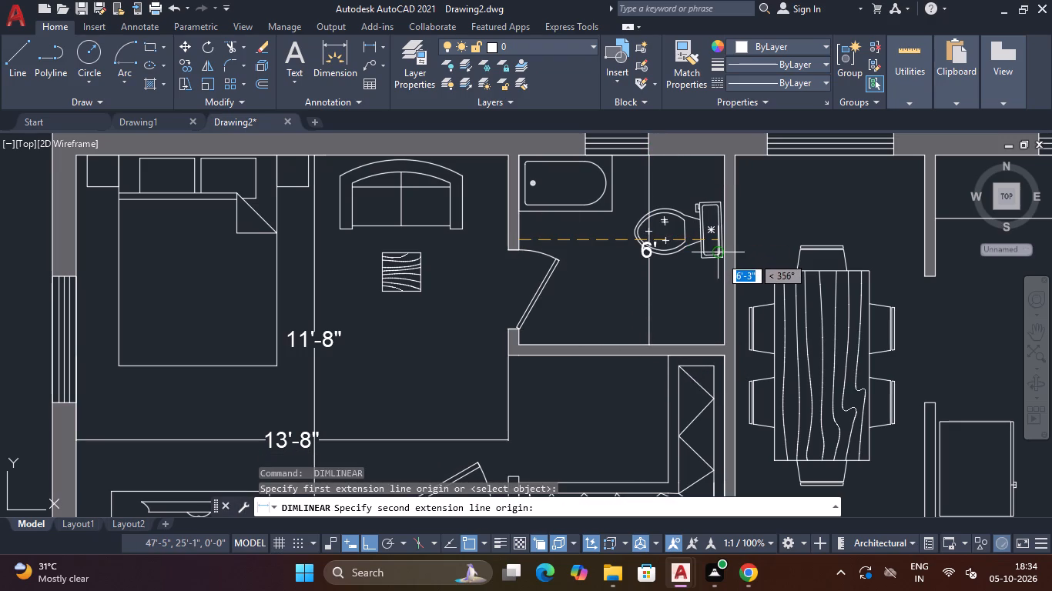
click(723, 242)
click(715, 283)
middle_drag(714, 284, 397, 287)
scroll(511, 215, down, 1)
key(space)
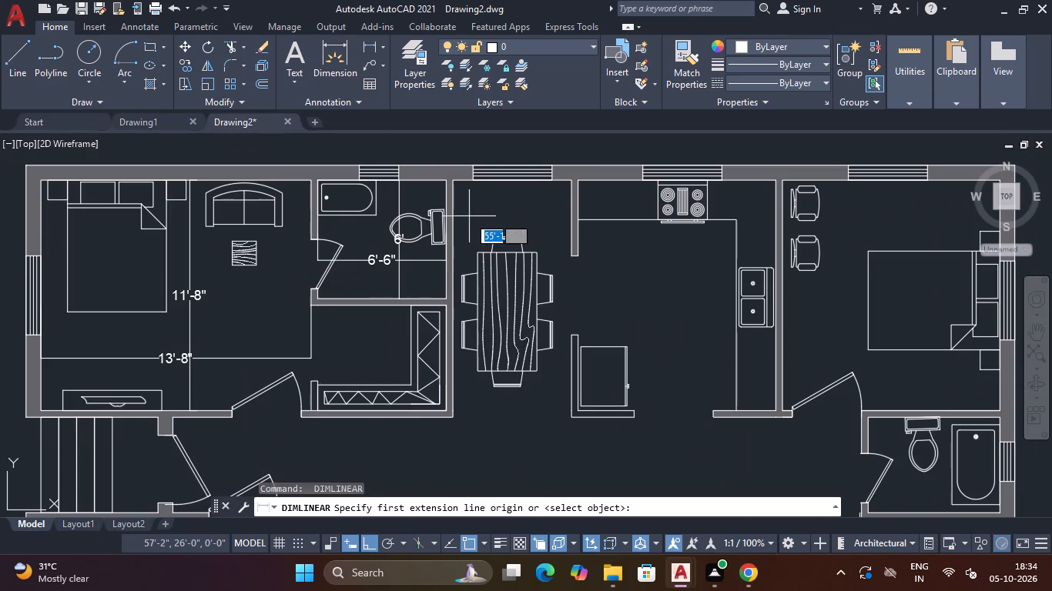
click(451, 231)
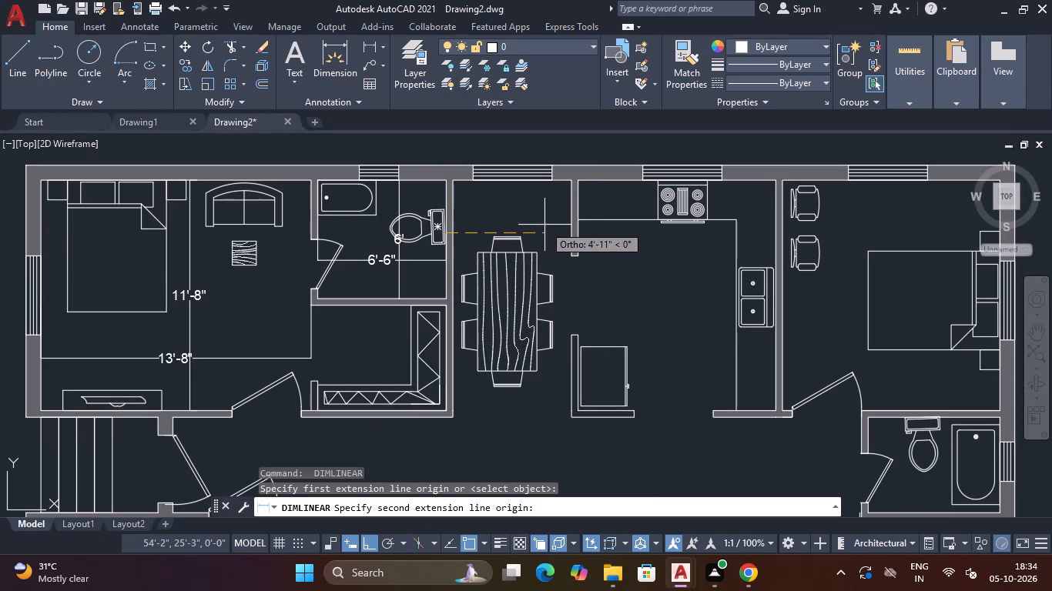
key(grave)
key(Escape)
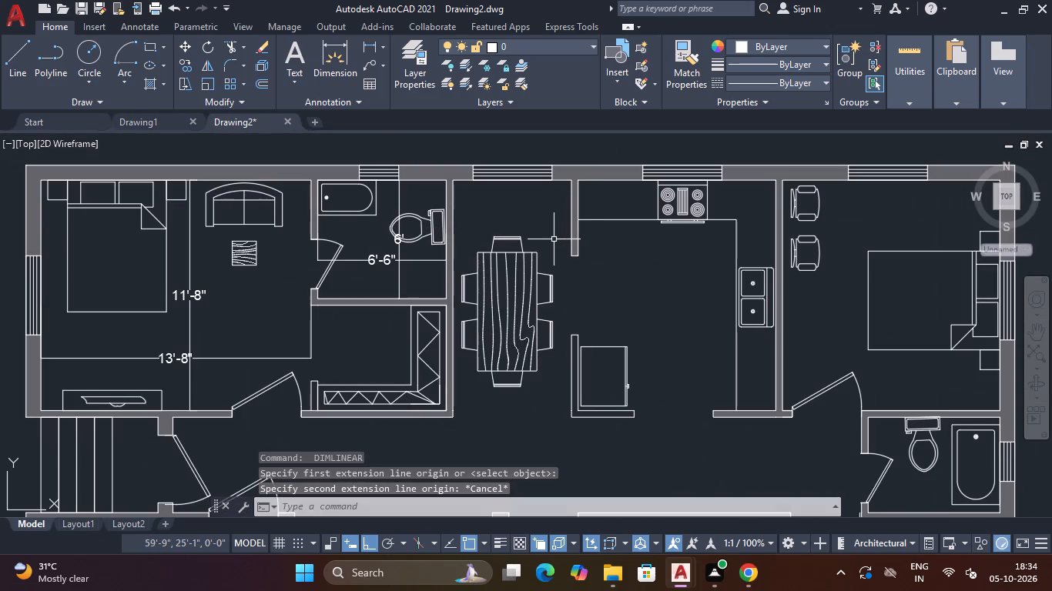
Dimension the dining area's width between its west and east partitions, placing the dimension line just north of the dining table.
key(space)
scroll(459, 209, up, 3)
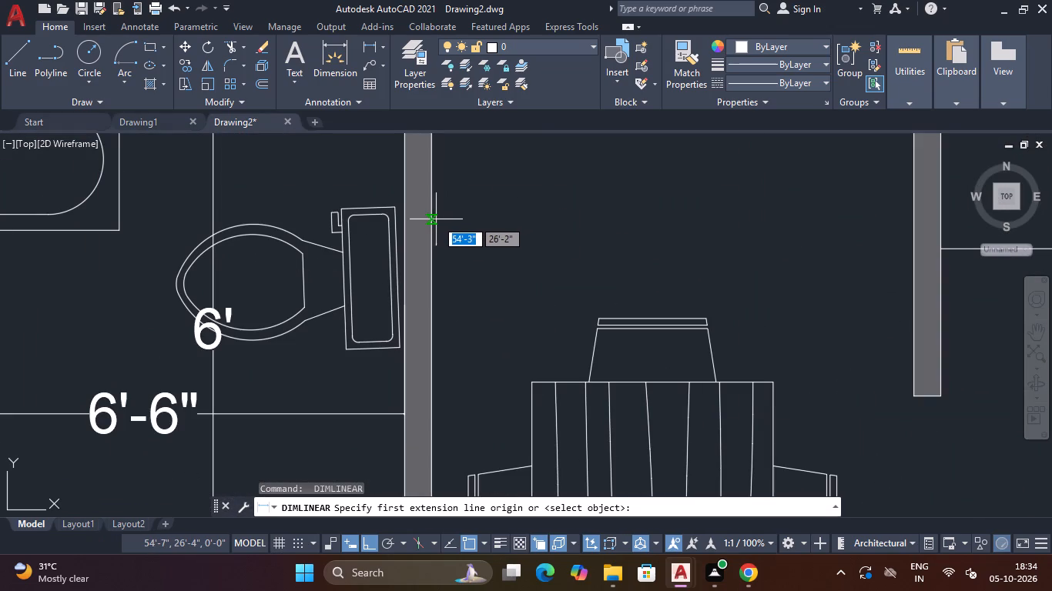
click(432, 222)
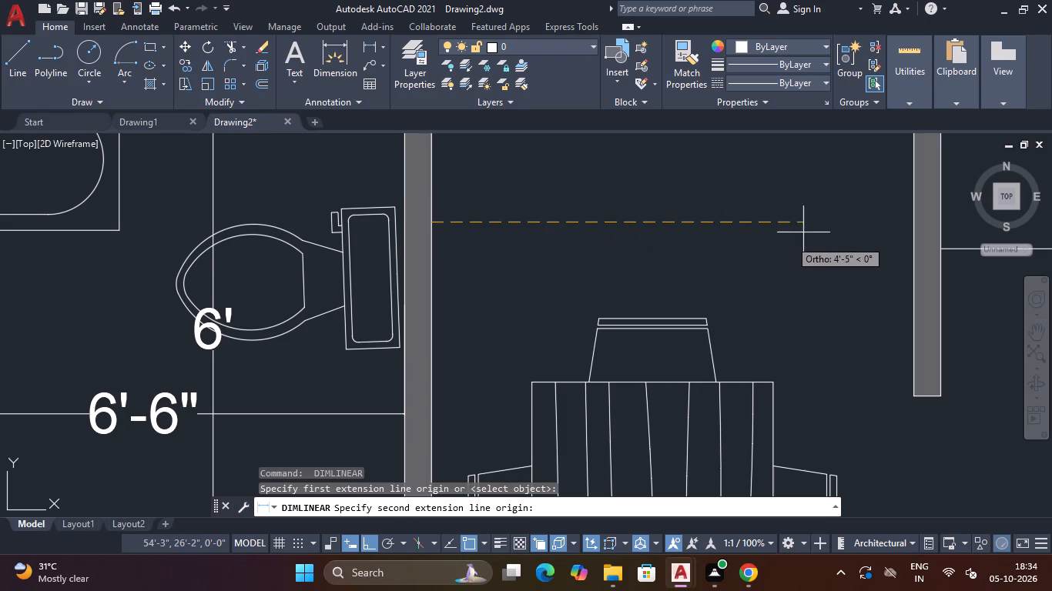
click(913, 229)
click(901, 245)
Dimension the dining area's depth from the west partition's south corner to the north wall, placing the line along the table's east side.
scroll(901, 219, down, 5)
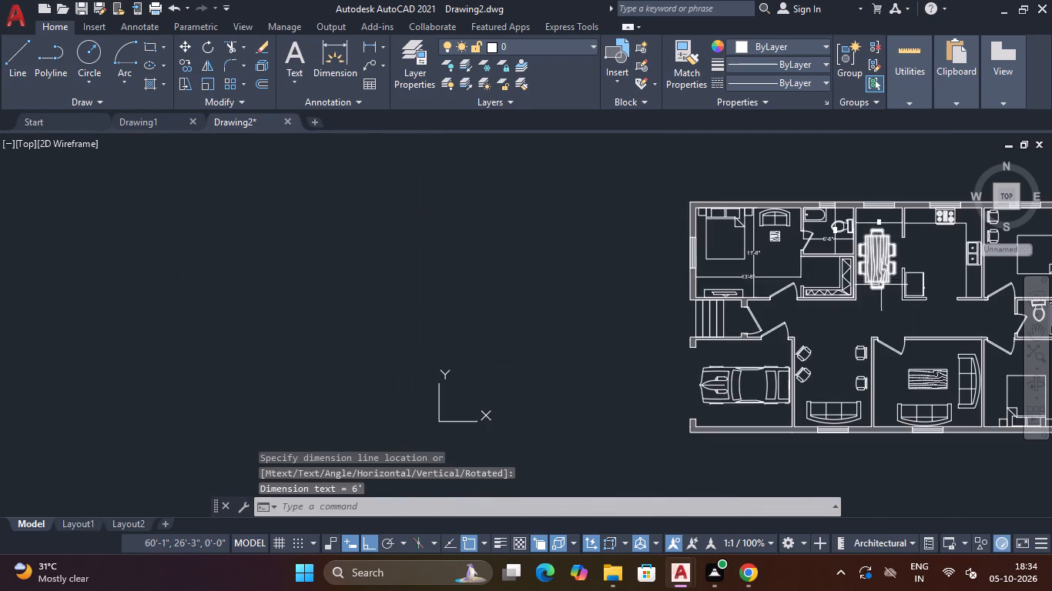
scroll(879, 281, up, 4)
key(space)
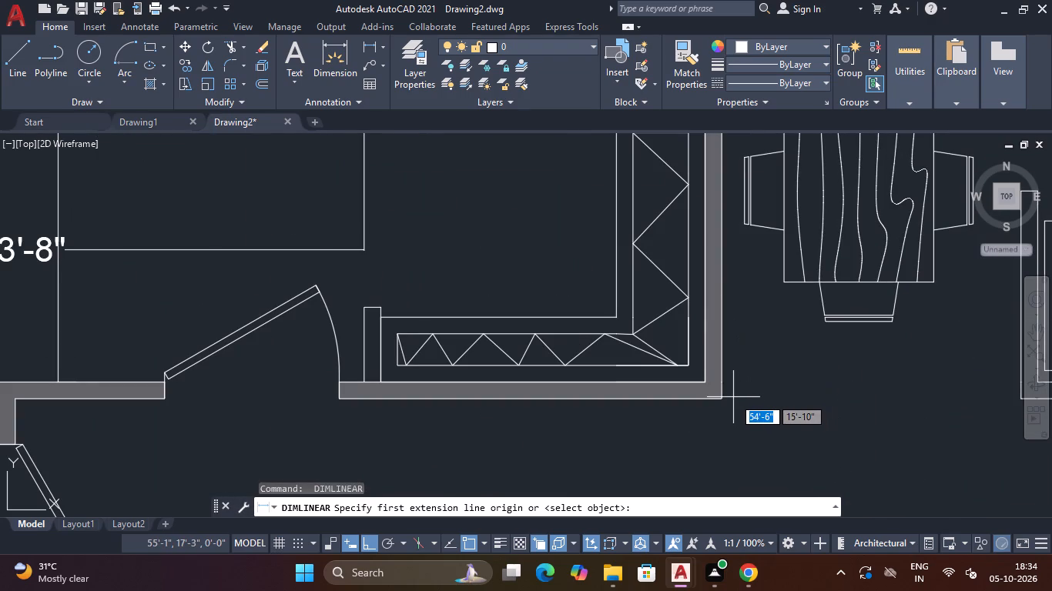
click(725, 397)
scroll(742, 348, down, 3)
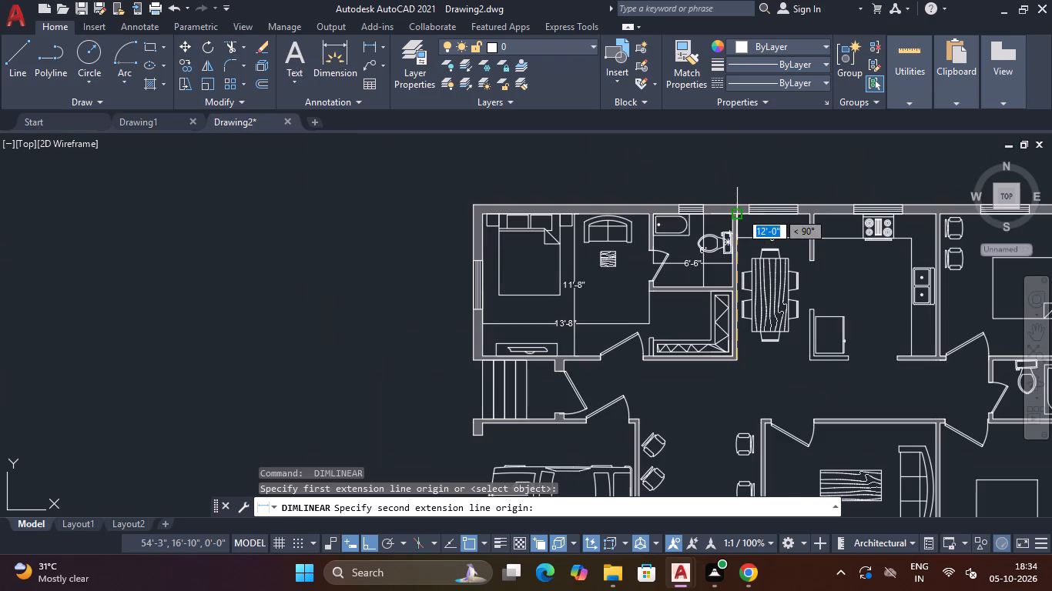
scroll(743, 212, up, 2)
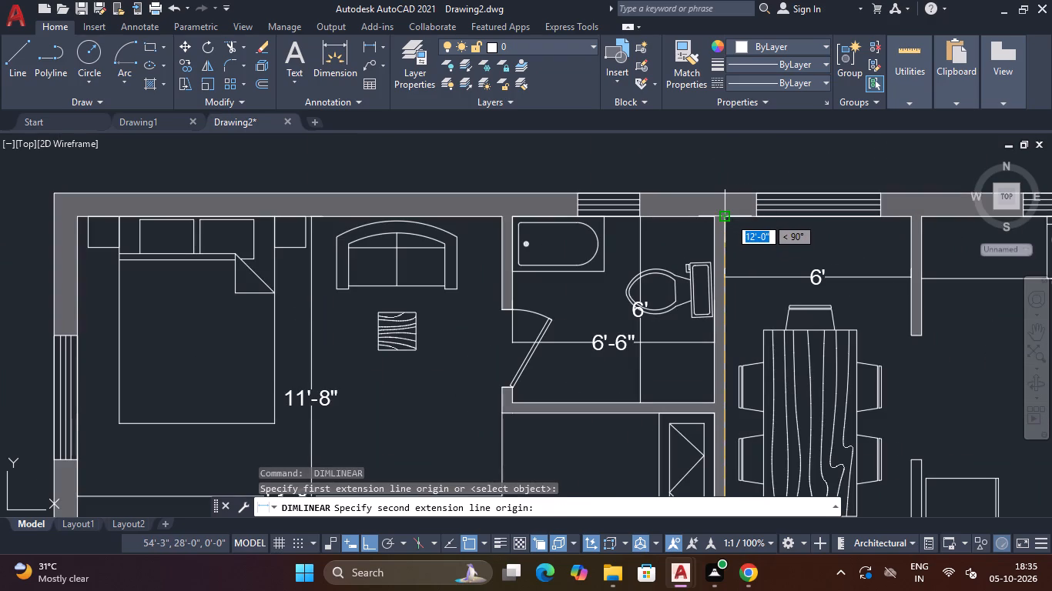
click(729, 217)
click(866, 225)
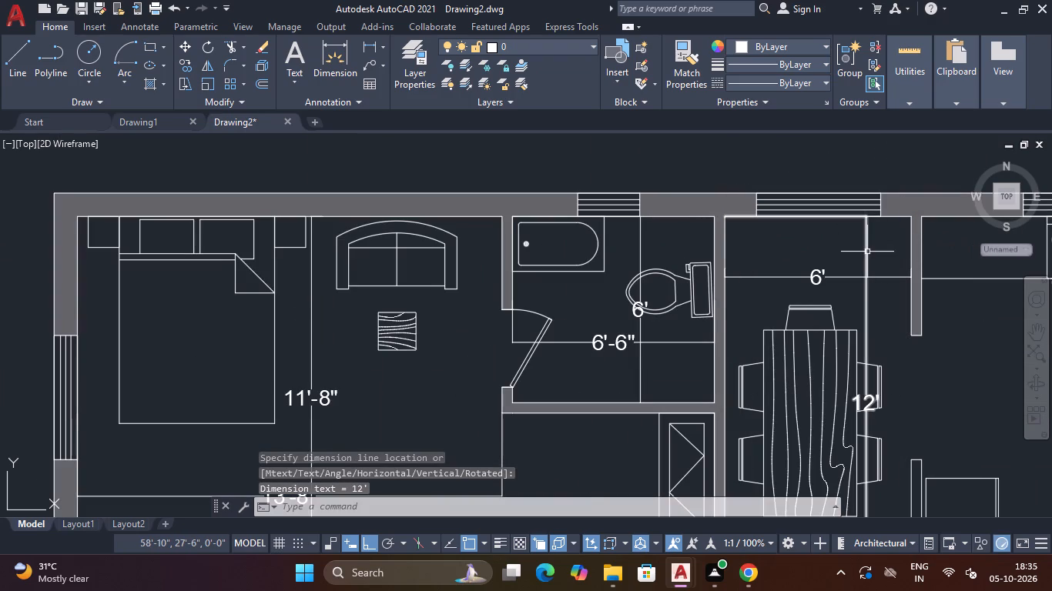
Dimension the kitchen's depth from the north wall beside the stove to its south partition line, keeping the dimension line west of the stove.
middle_drag(867, 252, 571, 211)
scroll(583, 214, up, 1)
key(space)
scroll(730, 239, down, 3)
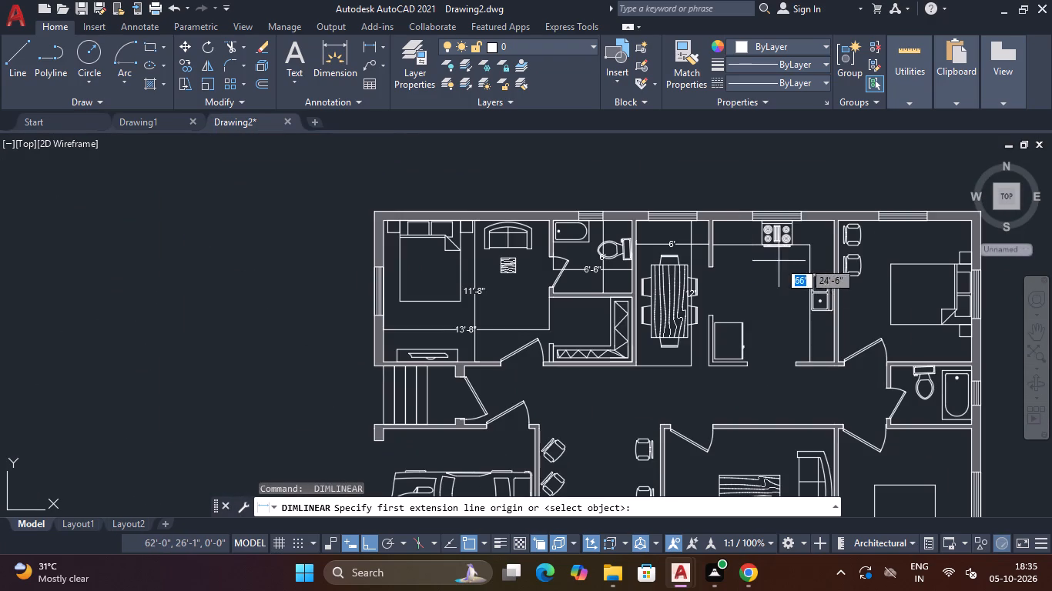
scroll(795, 247, up, 1)
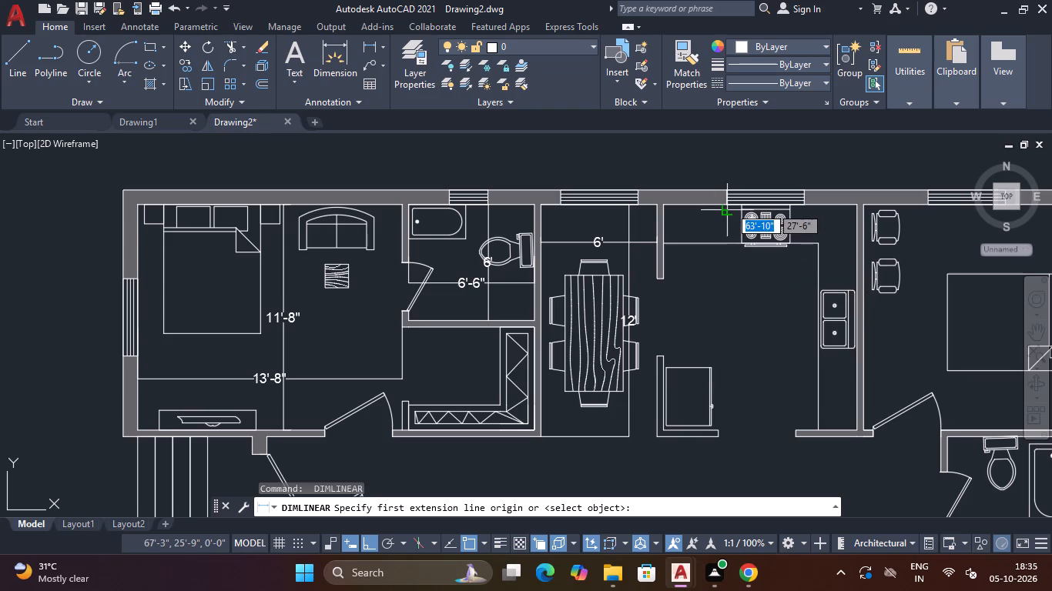
click(729, 206)
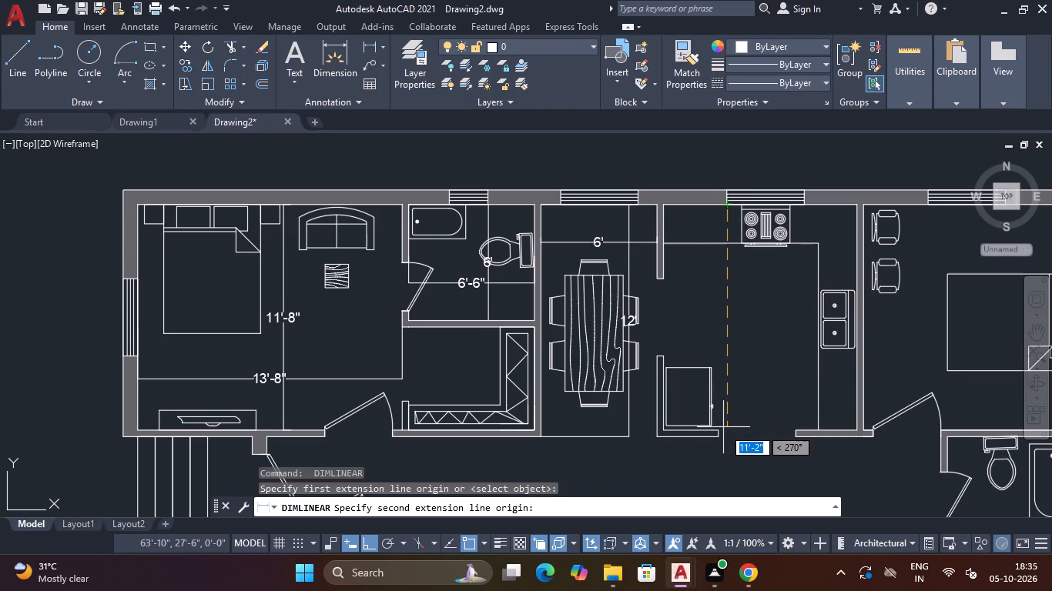
click(728, 432)
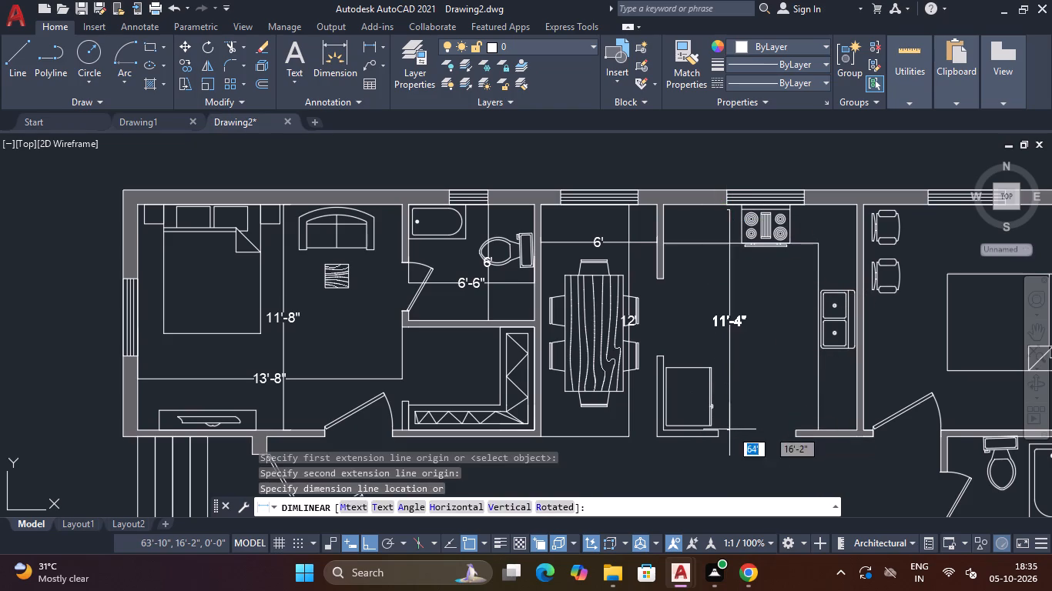
click(736, 427)
Dimension the kitchen's width from the west partition's end corner to the east partition, placing the dimension line across the sink.
key(space)
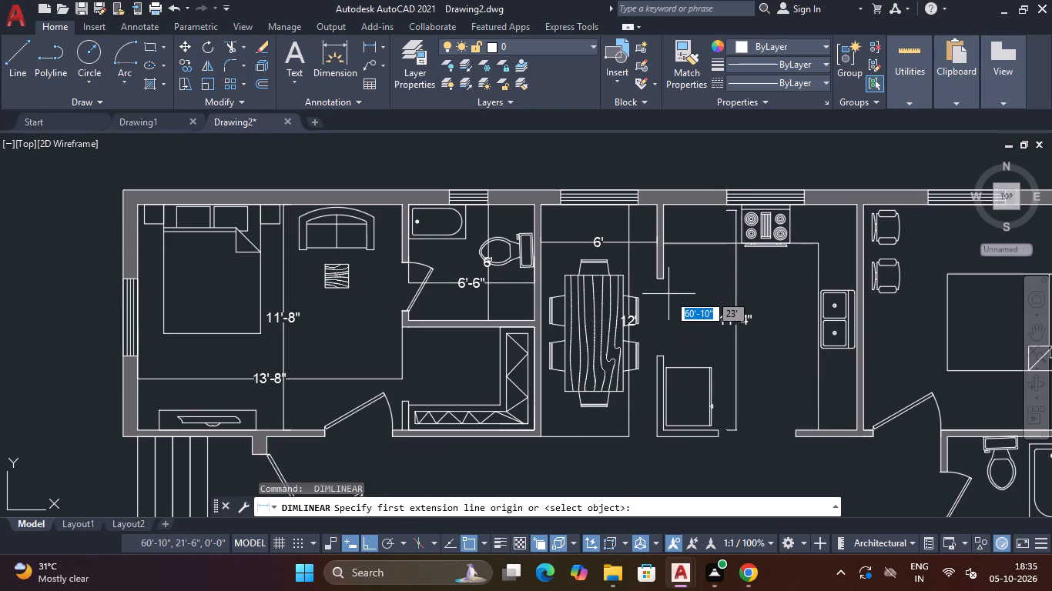
scroll(668, 288, up, 3)
click(653, 246)
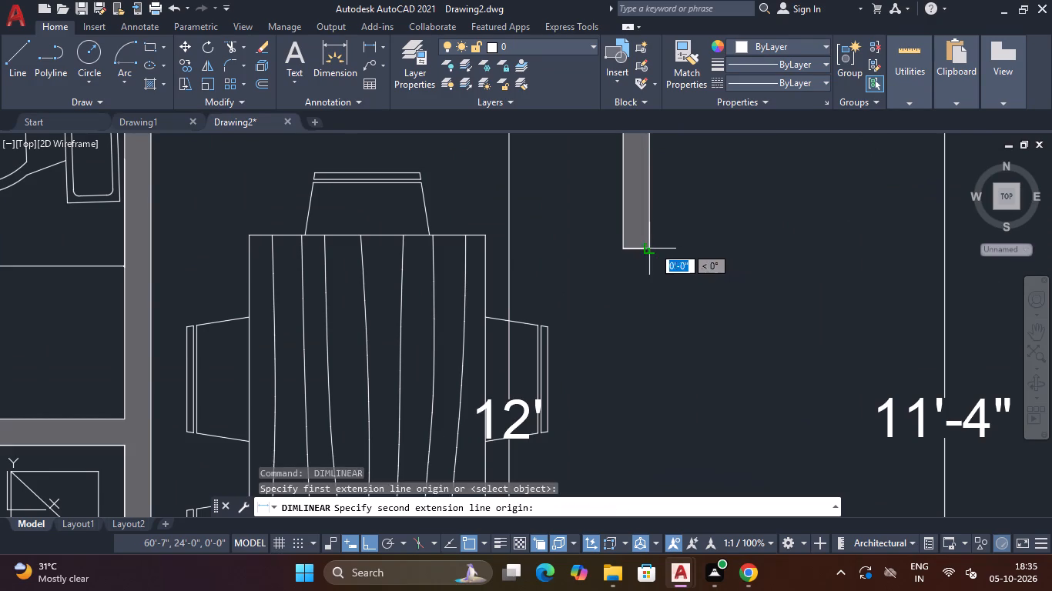
scroll(715, 256, down, 4)
scroll(823, 247, up, 3)
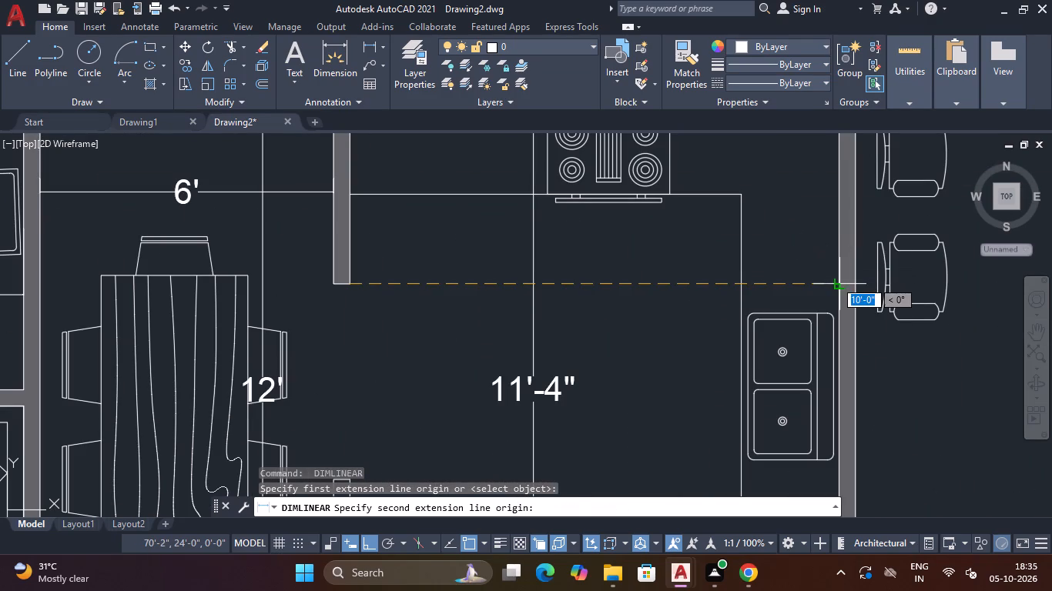
click(835, 280)
click(719, 416)
Dimension the northeast bedroom's depth from the north wall at the window to its south partition.
scroll(719, 416, down, 4)
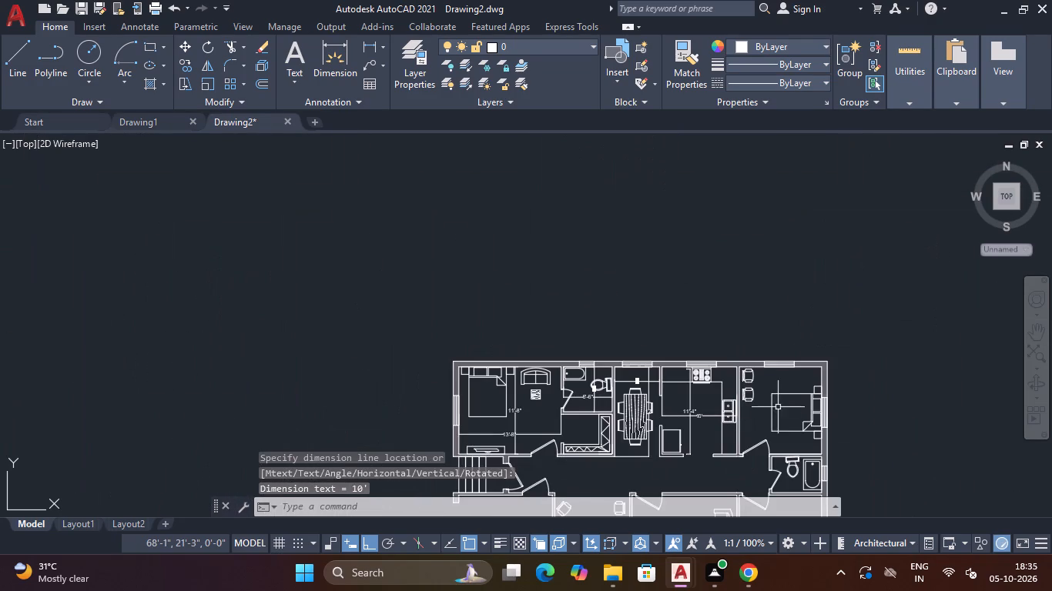
middle_drag(775, 404, 789, 279)
key(space)
scroll(789, 238, up, 4)
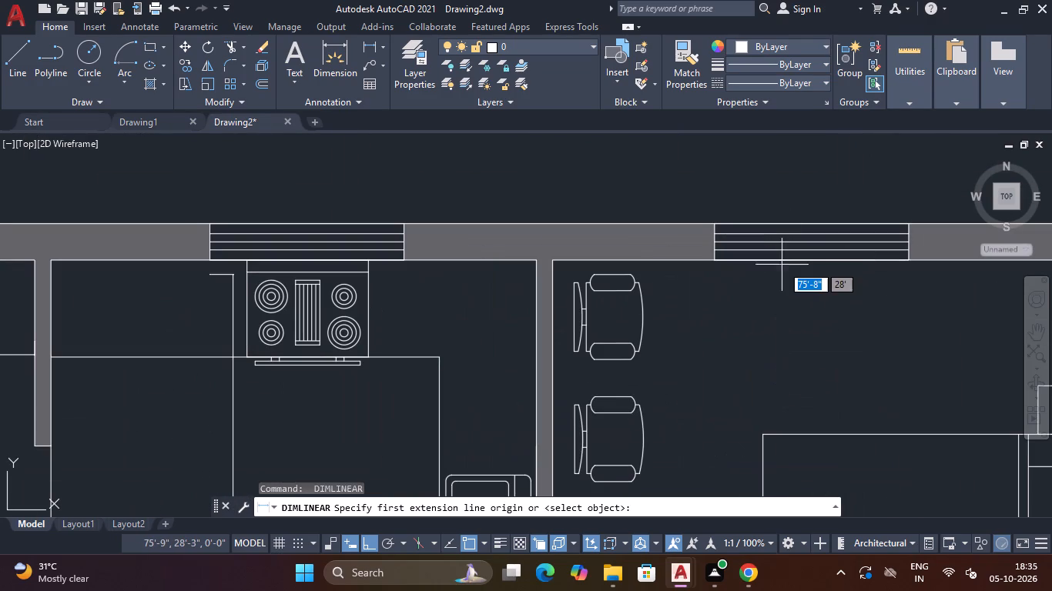
click(801, 260)
scroll(800, 268, down, 4)
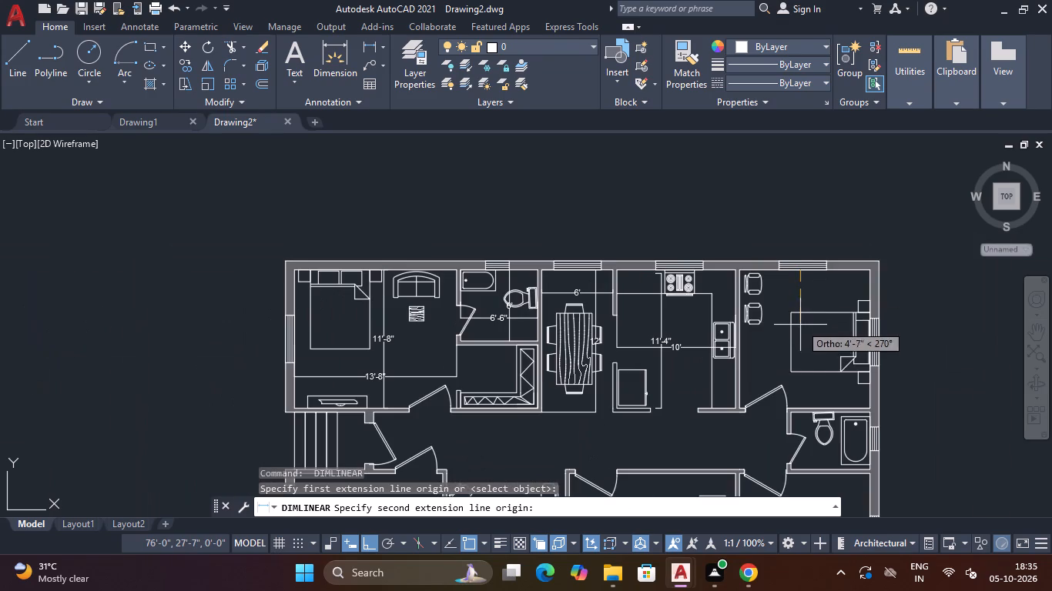
scroll(803, 406, up, 4)
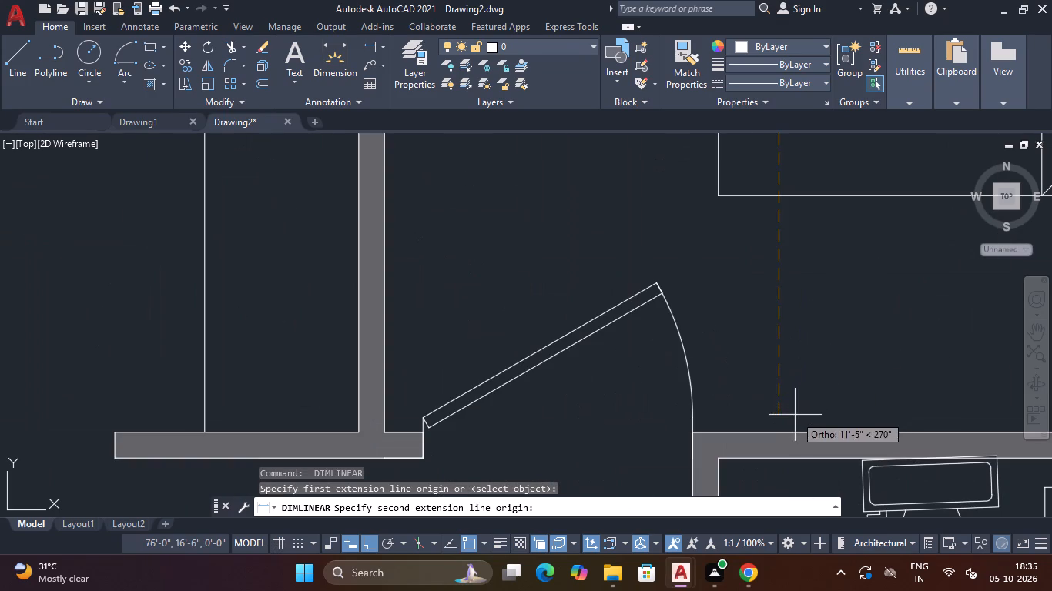
click(782, 431)
click(792, 423)
Dimension the northeast bedroom's width from its west partition to the east wall, placing the dimension line across the bed's southern part.
scroll(802, 396, down, 3)
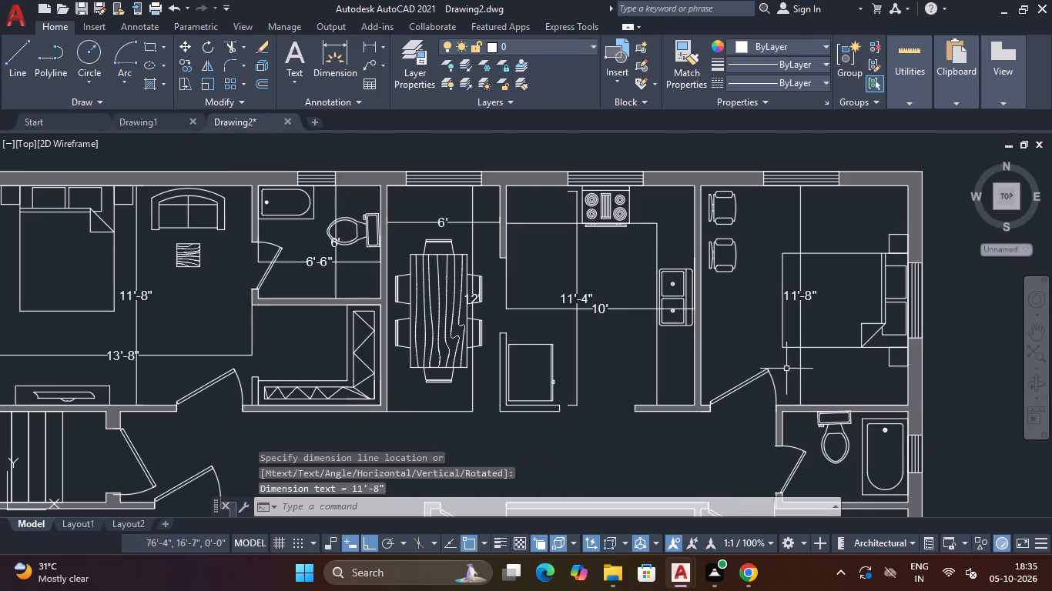
key(space)
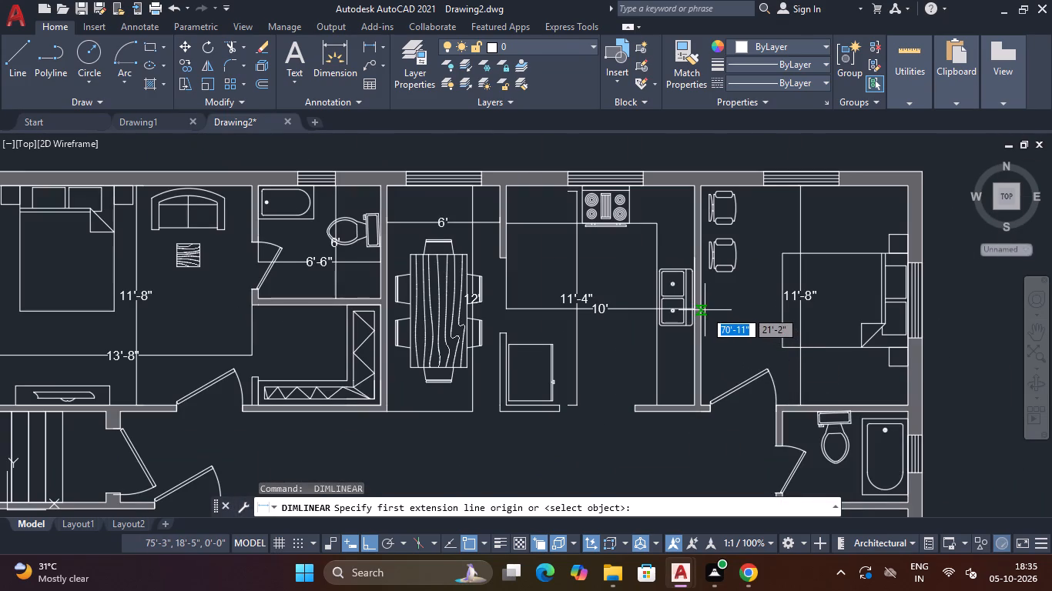
scroll(697, 309, up, 4)
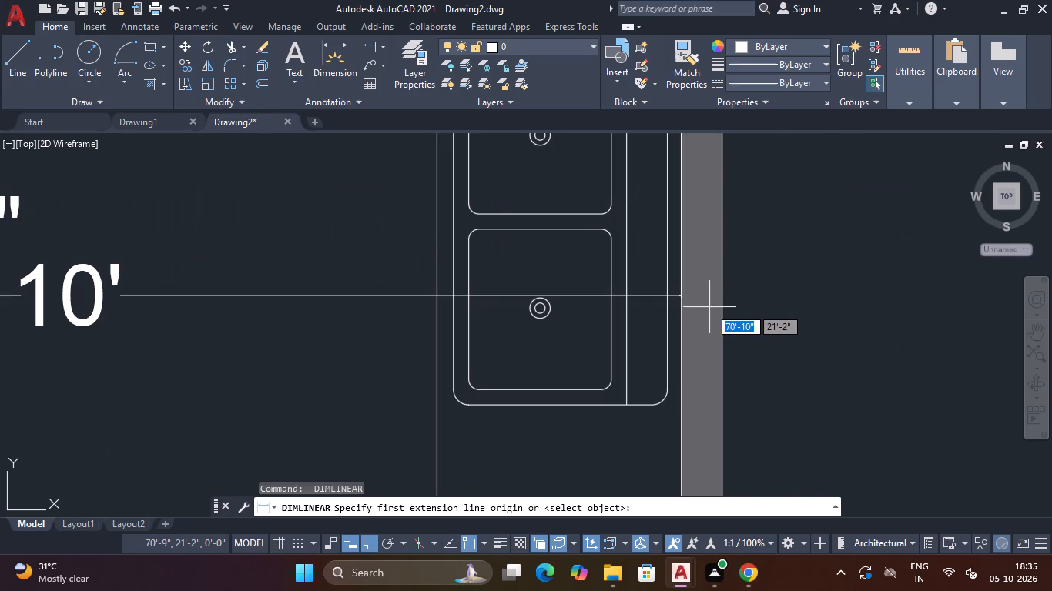
click(722, 294)
scroll(767, 307, down, 4)
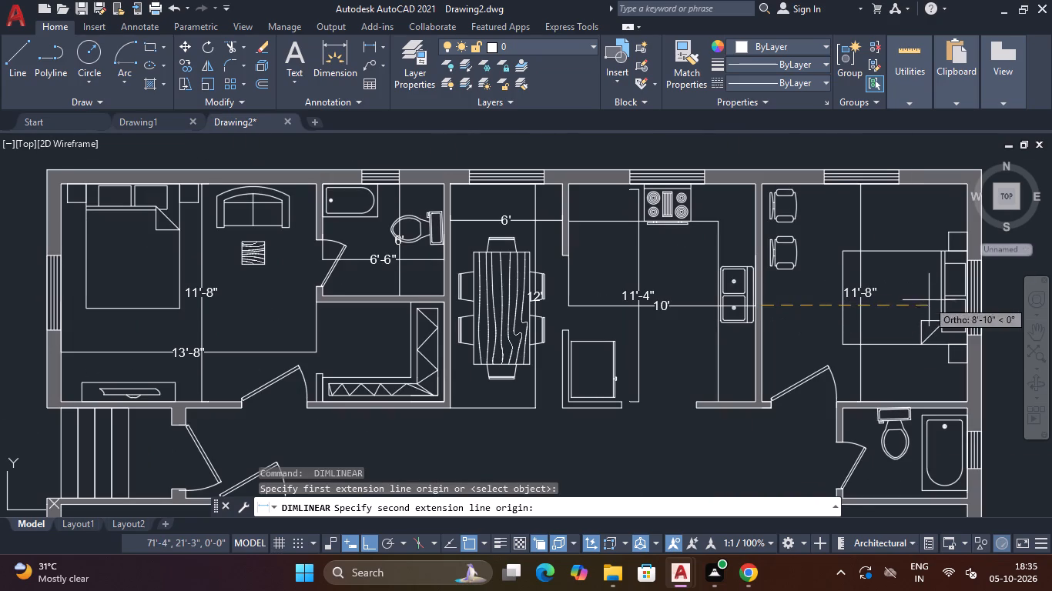
scroll(967, 300, up, 3)
click(955, 319)
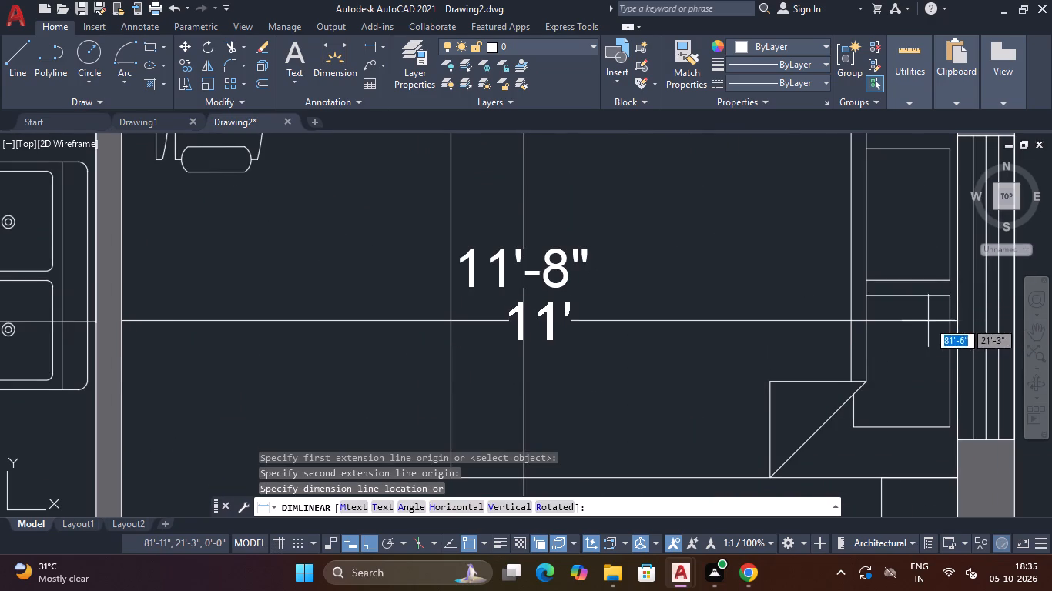
click(878, 393)
Dimension the southeast bedroom's depth from its north partition to the south wall, placing the dimension line through the bed.
scroll(878, 393, down, 4)
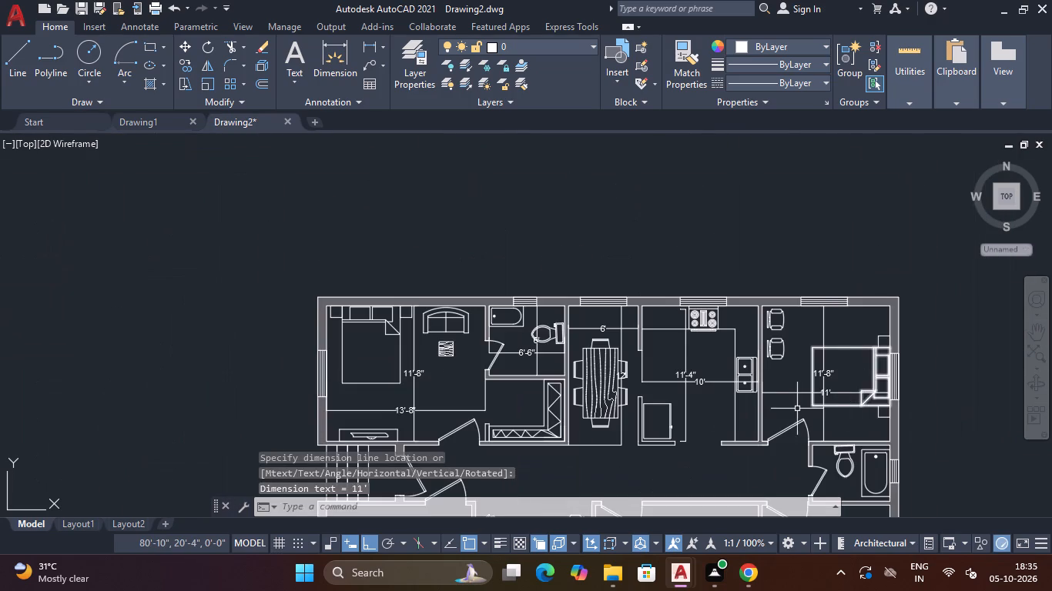
middle_drag(802, 406, 812, 74)
key(space)
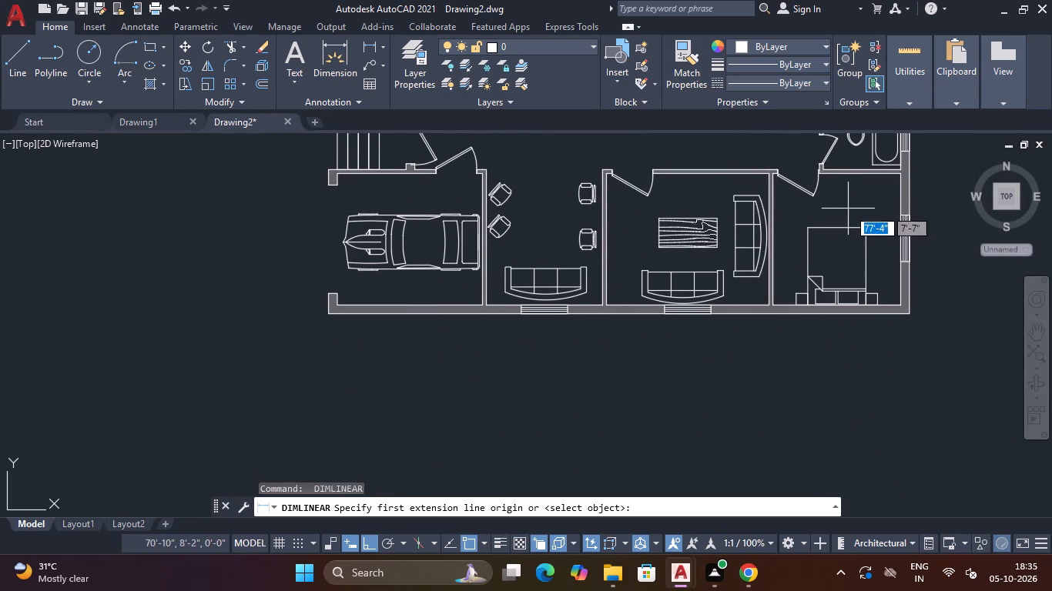
scroll(825, 181, up, 2)
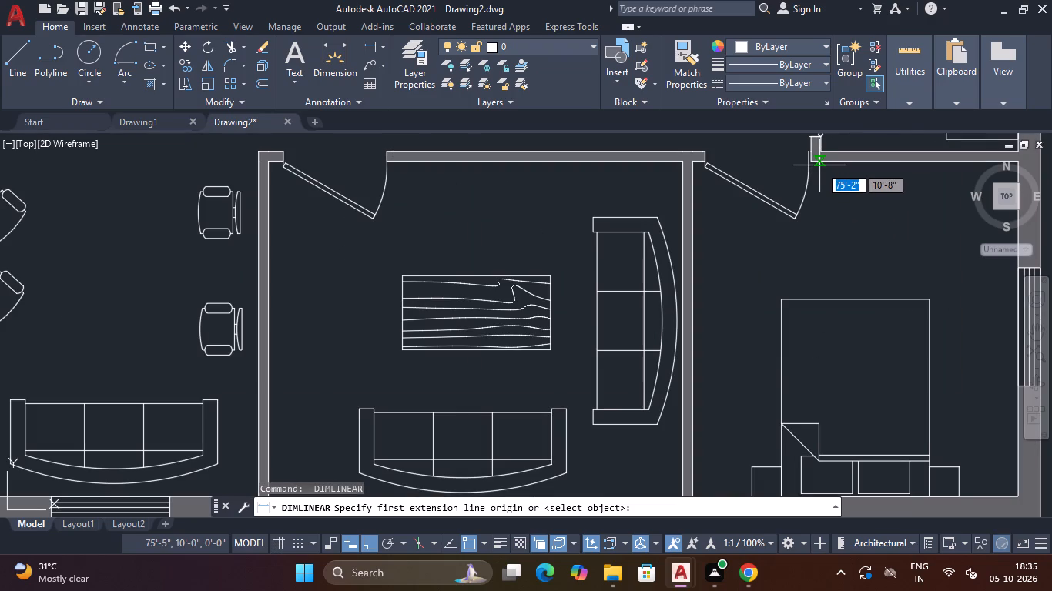
click(822, 162)
scroll(819, 285, down, 4)
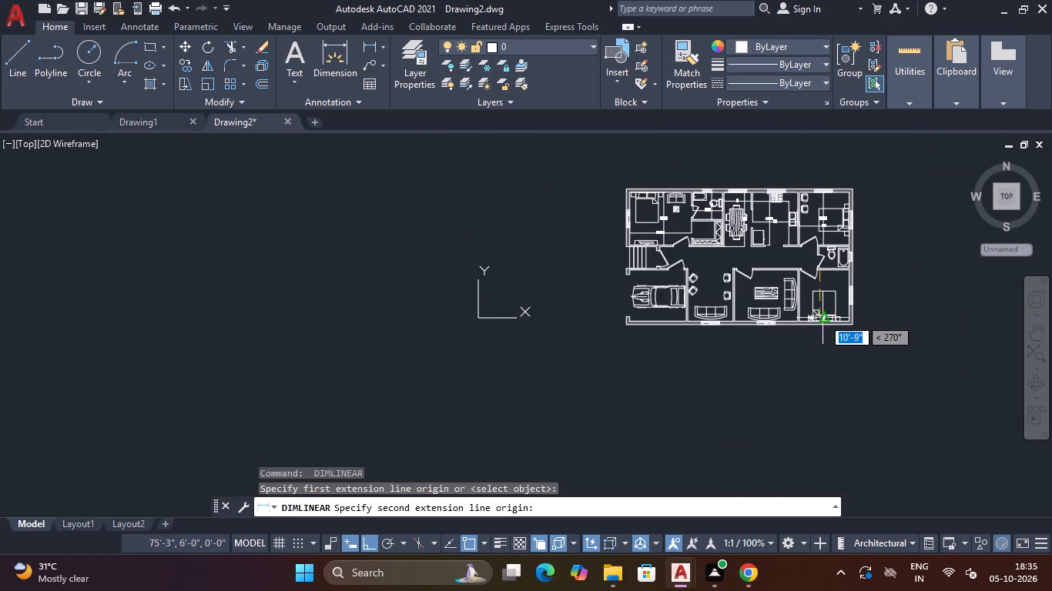
scroll(823, 310, up, 4)
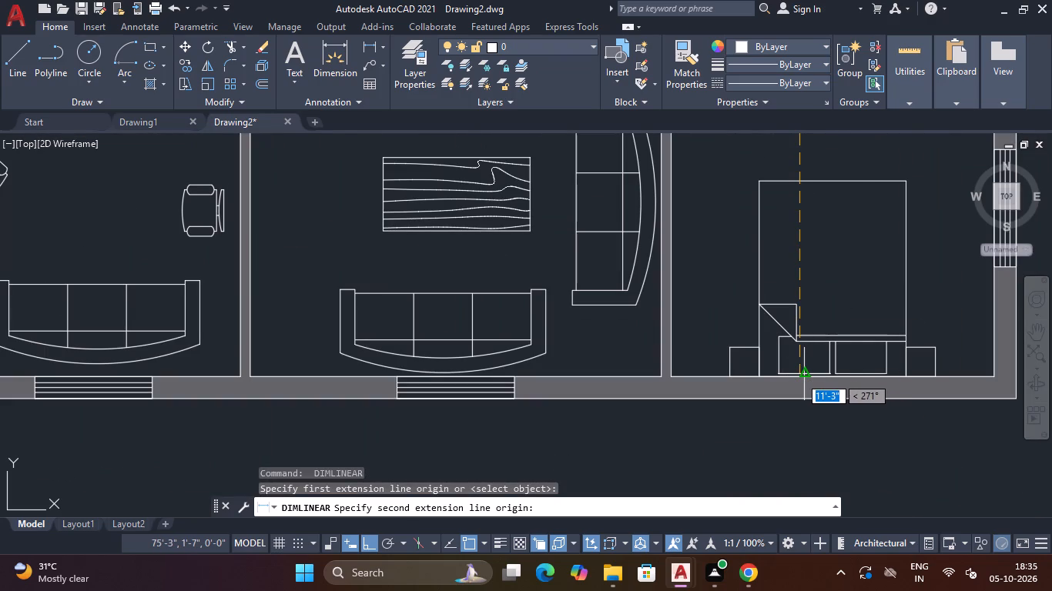
click(794, 376)
click(842, 363)
Dimension the southeast bedroom's width from its west partition to the east wall, placing the dimension line just north of the bed.
key(space)
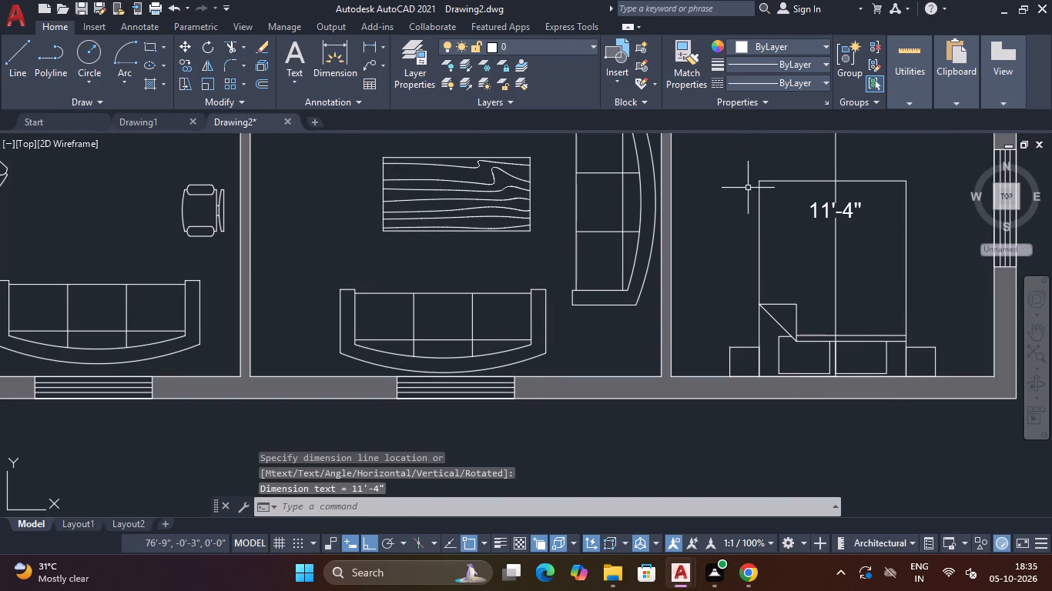
click(670, 205)
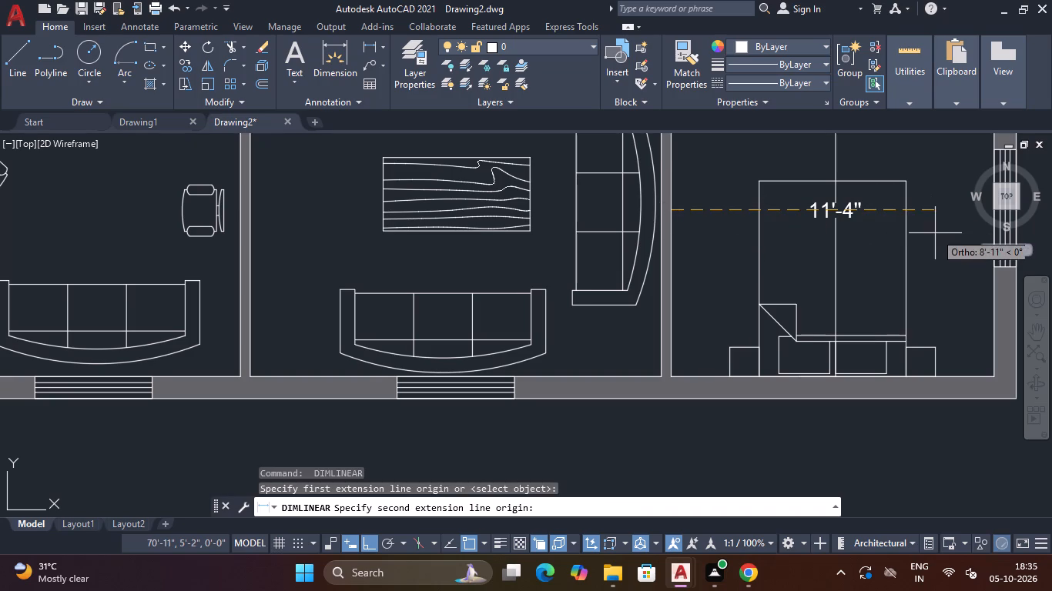
middle_drag(935, 233, 723, 228)
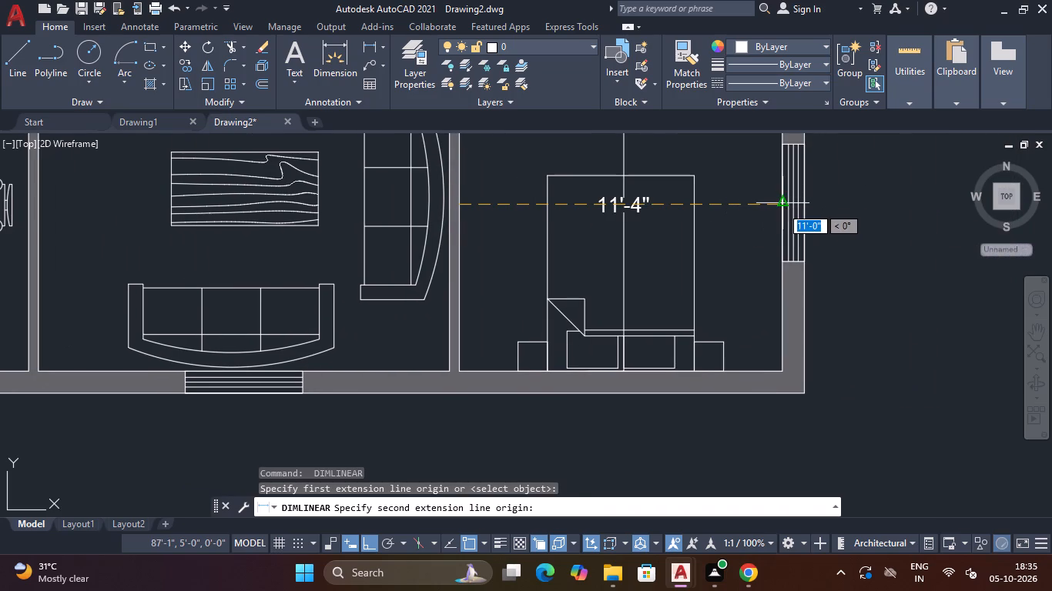
click(781, 206)
click(763, 156)
Dimension the living room's depth from its north partition to the south wall, placing the dimension line between the table and east sofa.
scroll(763, 156, down, 4)
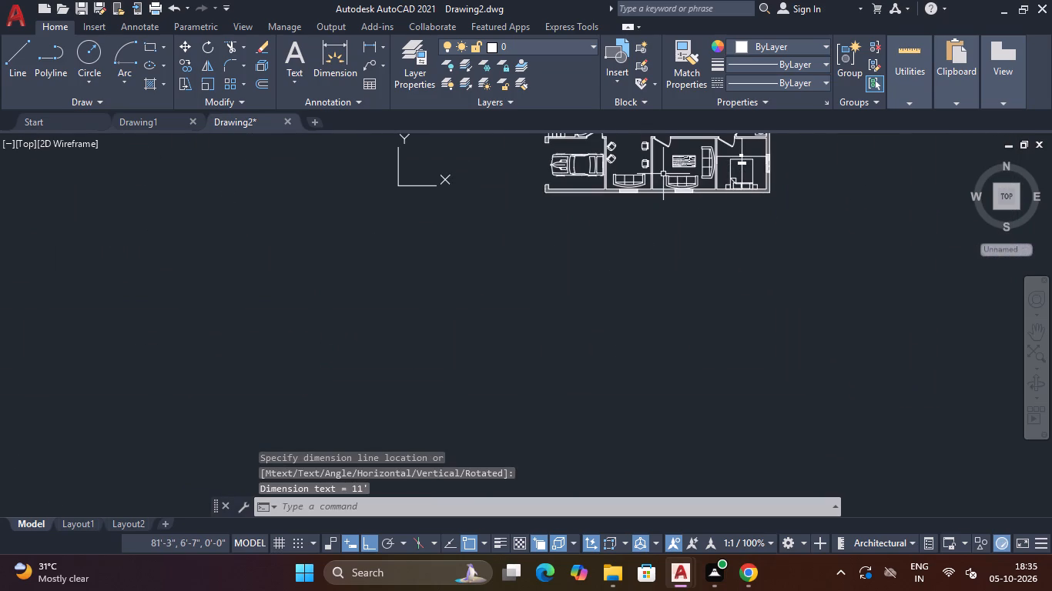
middle_drag(670, 169, 642, 255)
scroll(678, 229, up, 4)
key(space)
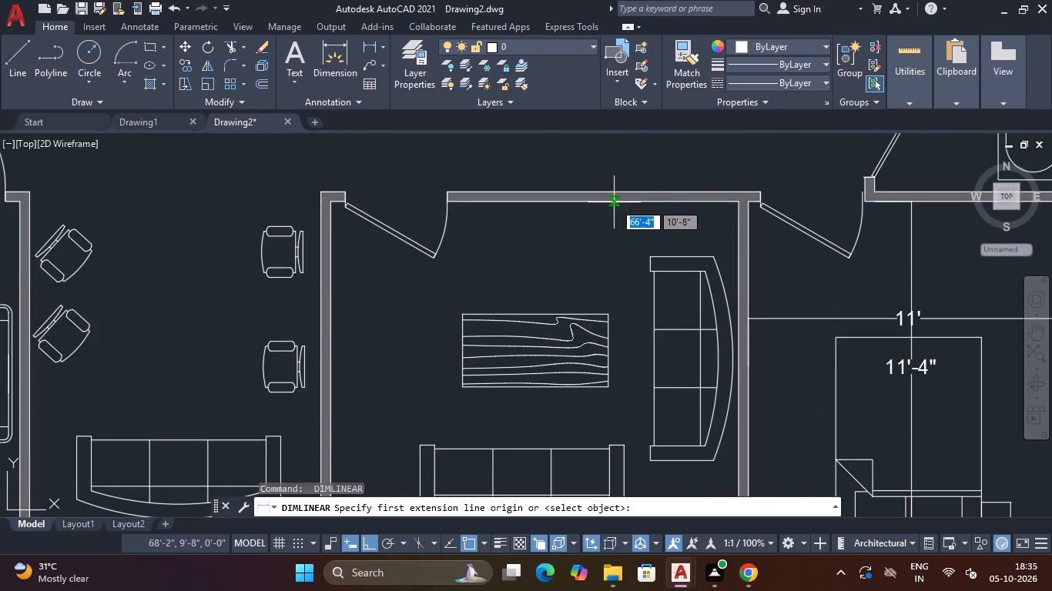
click(597, 202)
scroll(601, 253, down, 1)
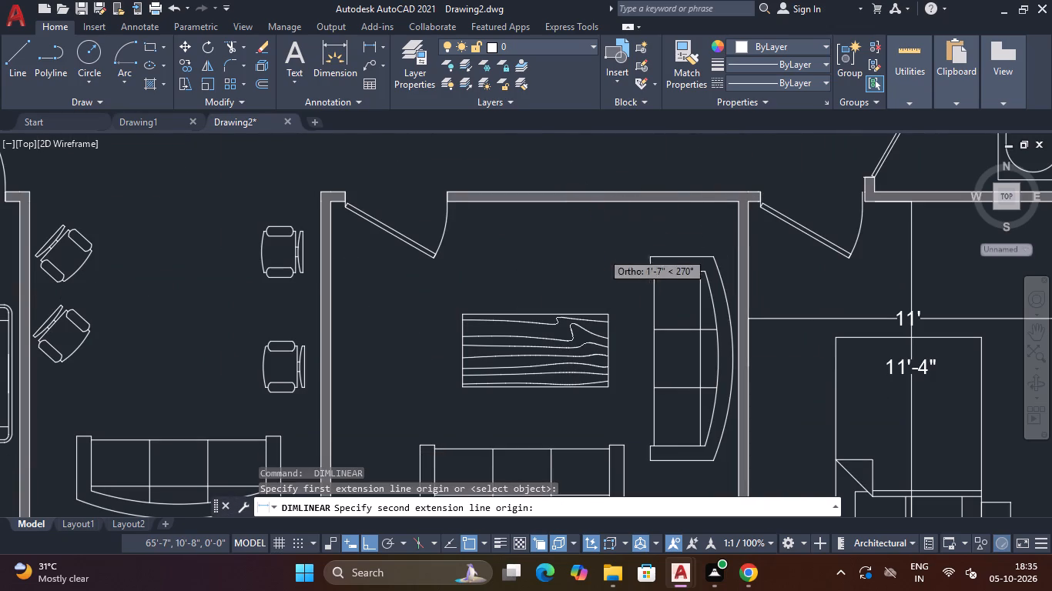
scroll(601, 258, down, 1)
scroll(601, 351, up, 2)
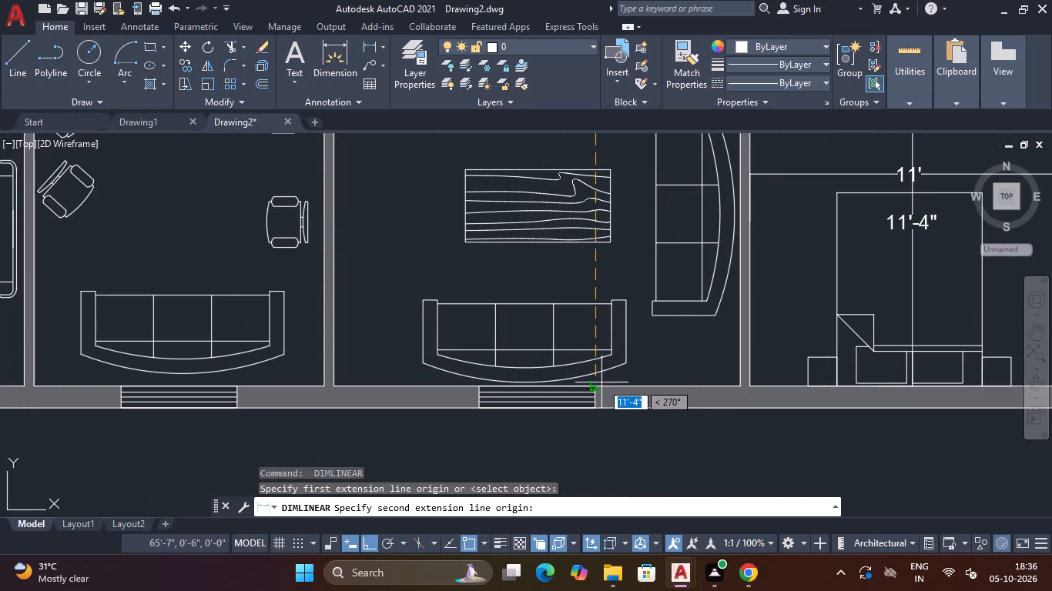
click(597, 386)
click(638, 370)
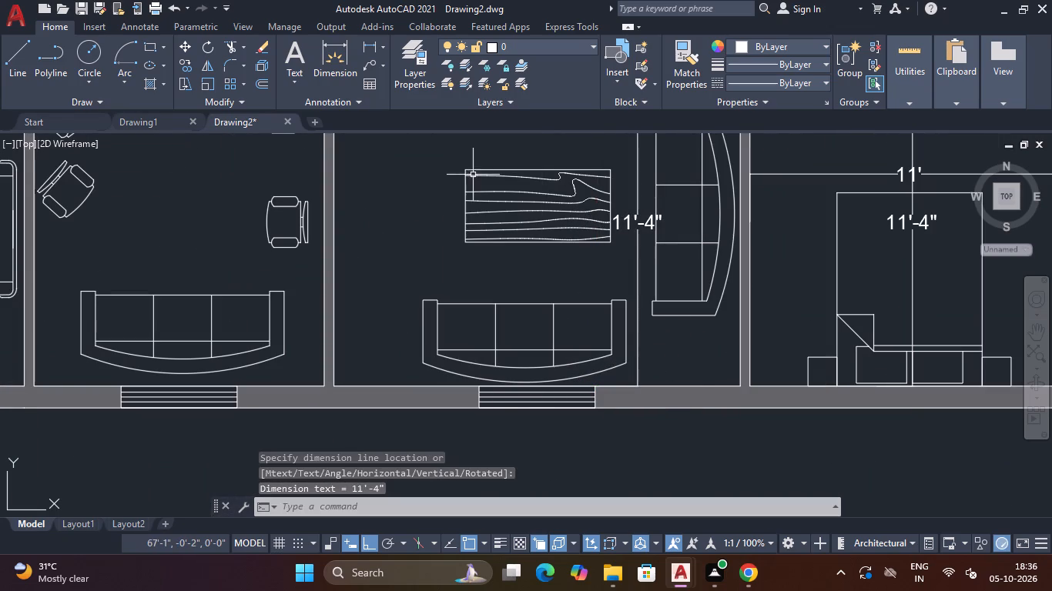
Dimension the living room's width between its west and east partitions, placing the dimension line north of the wooden table.
key(space)
middle_drag(434, 191, 417, 336)
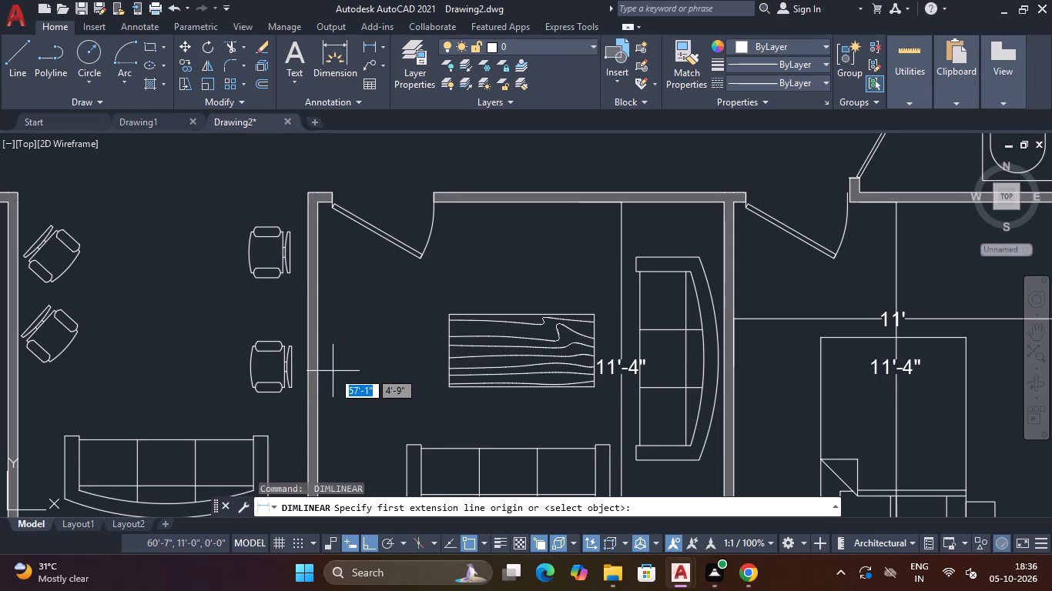
click(317, 364)
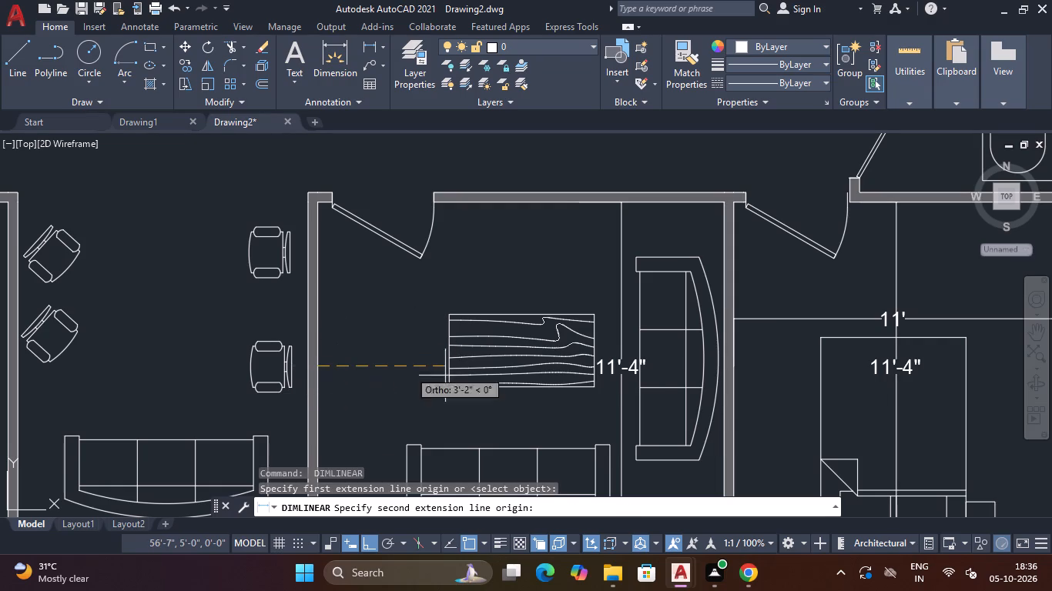
click(723, 365)
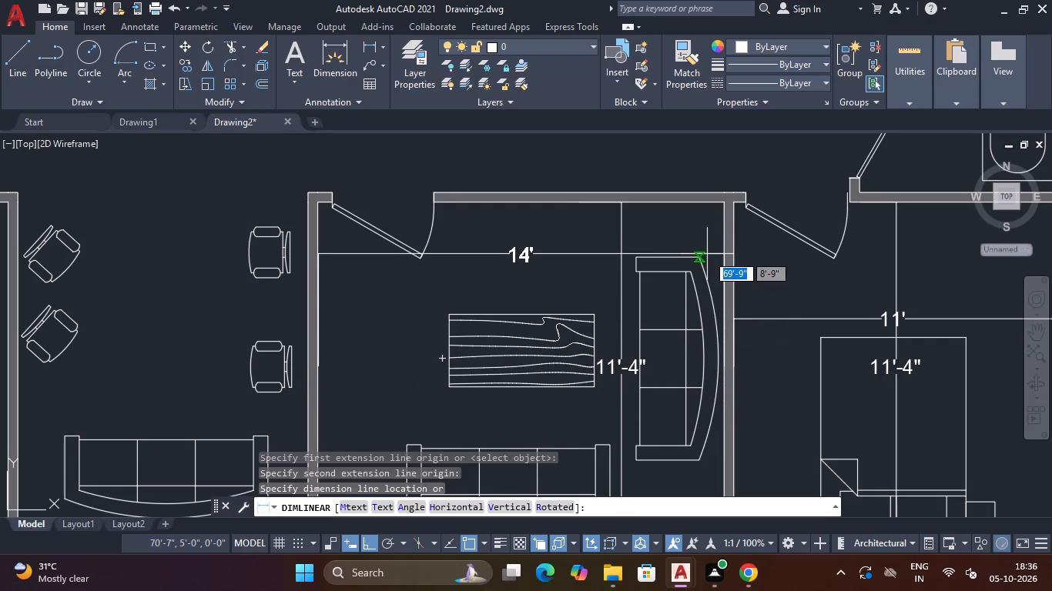
click(707, 254)
Dimension the sitting area's width from the car parking partition to the living room partition, placing the line across the southern chairs.
middle_drag(597, 285, 796, 211)
scroll(786, 210, down, 1)
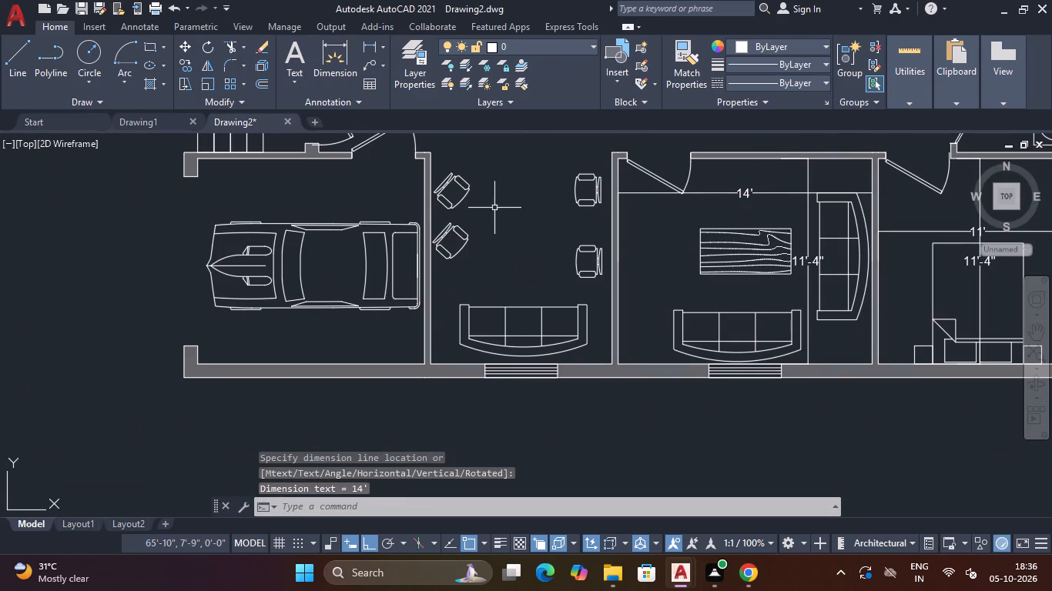
key(space)
scroll(432, 233, up, 2)
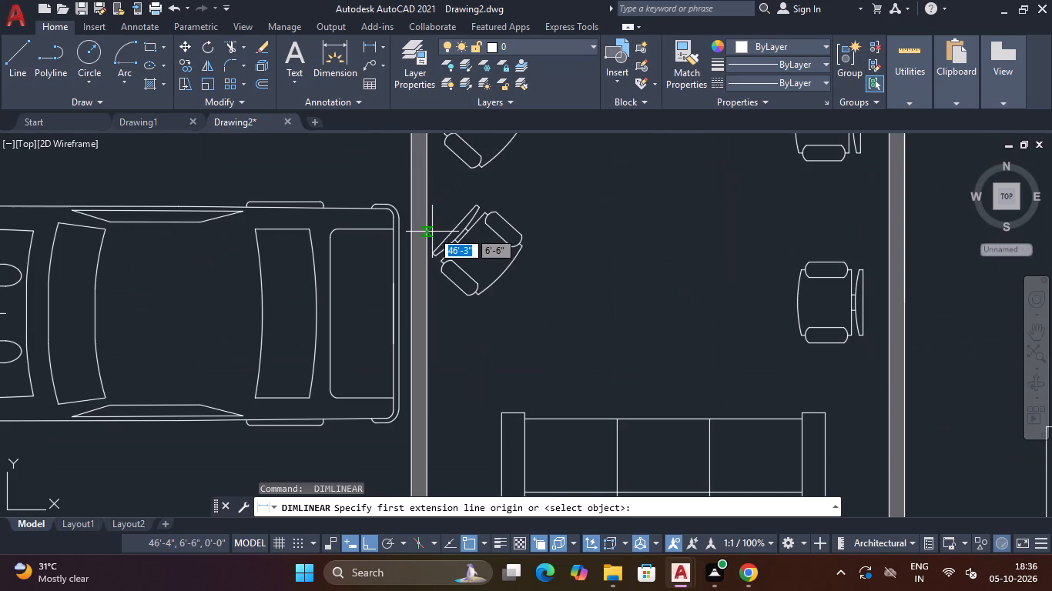
click(426, 225)
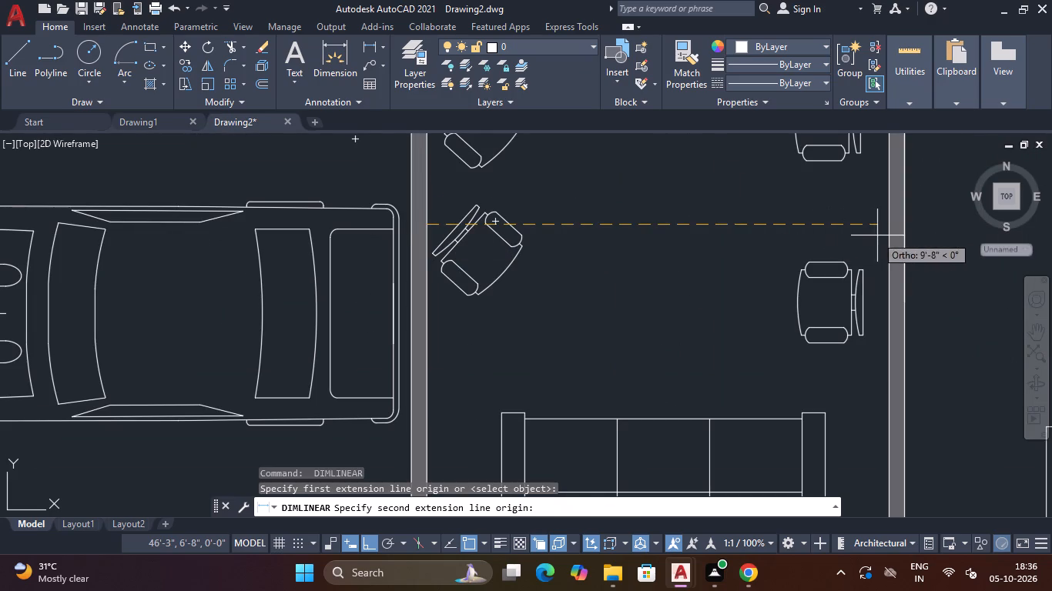
click(893, 224)
click(825, 289)
Dimension the sitting area's depth from its east partition's north end to the south wall, placing the line just west of that partition.
scroll(766, 212, down, 4)
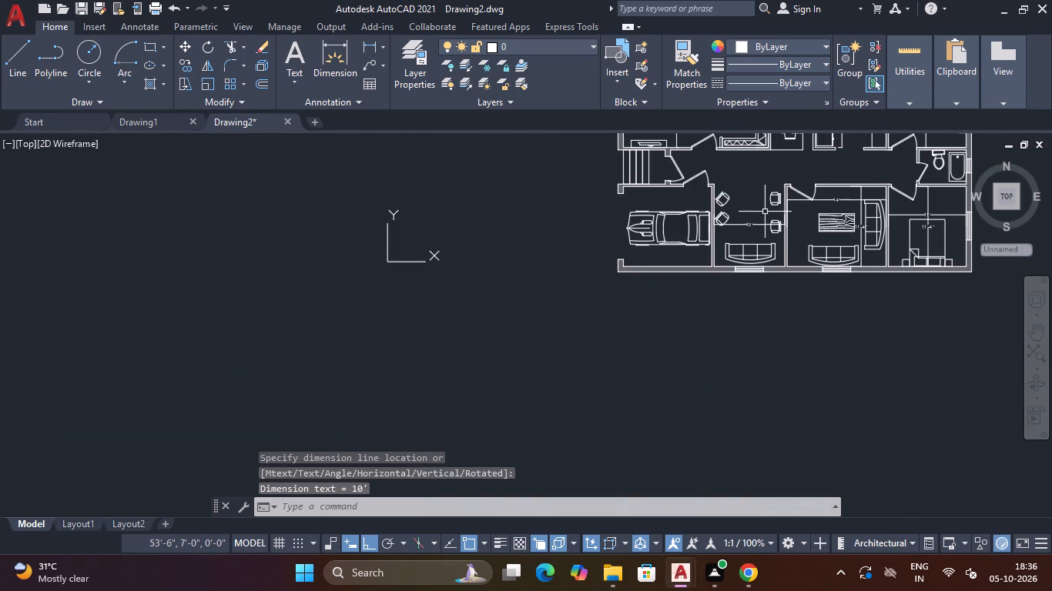
middle_drag(762, 212, 703, 229)
key(space)
scroll(724, 212, up, 4)
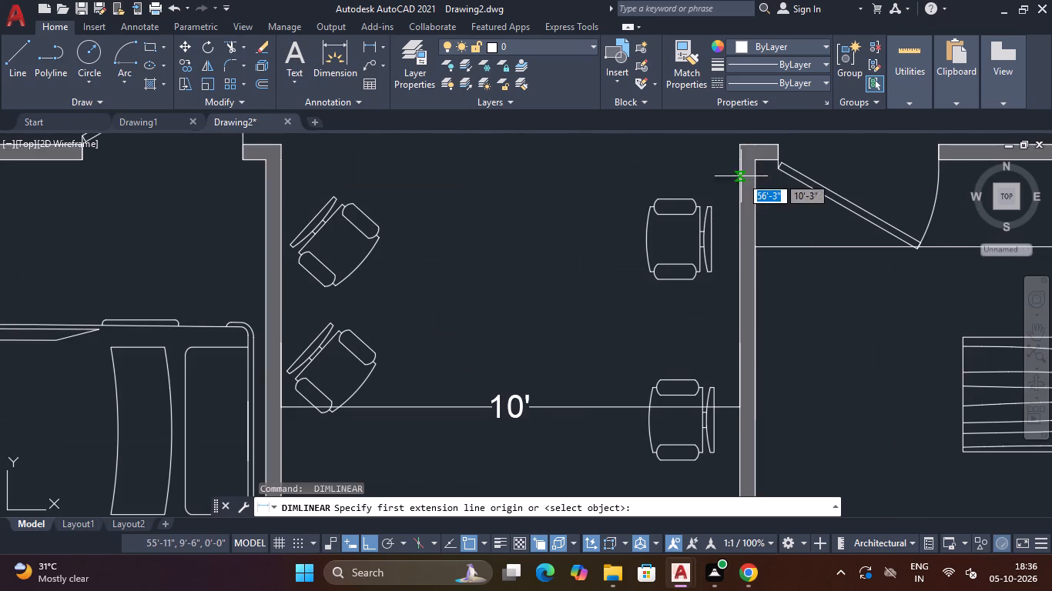
click(741, 142)
scroll(743, 314, down, 3)
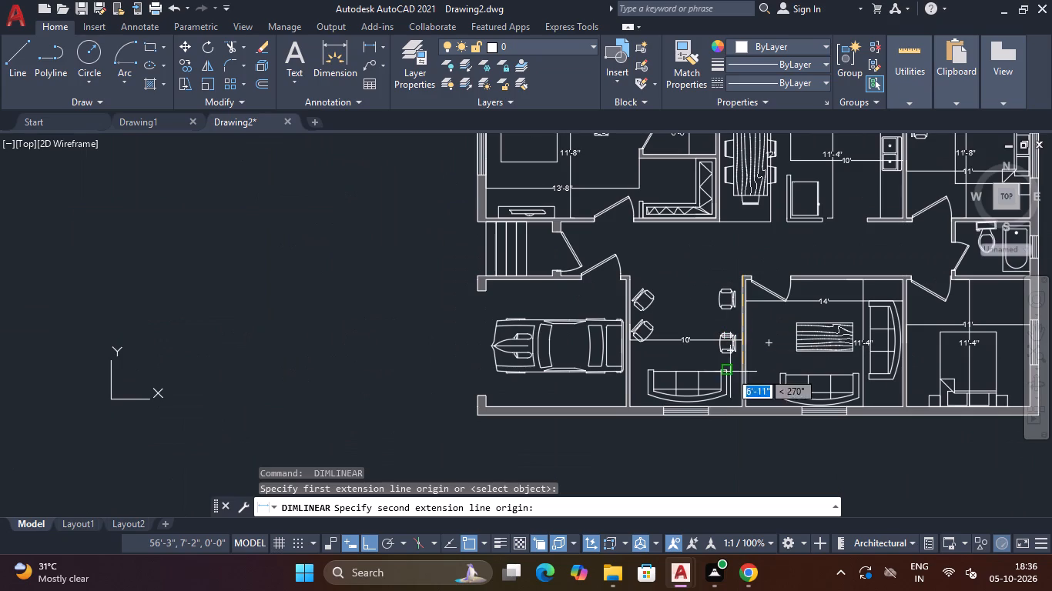
scroll(739, 409, up, 3)
click(749, 400)
click(716, 389)
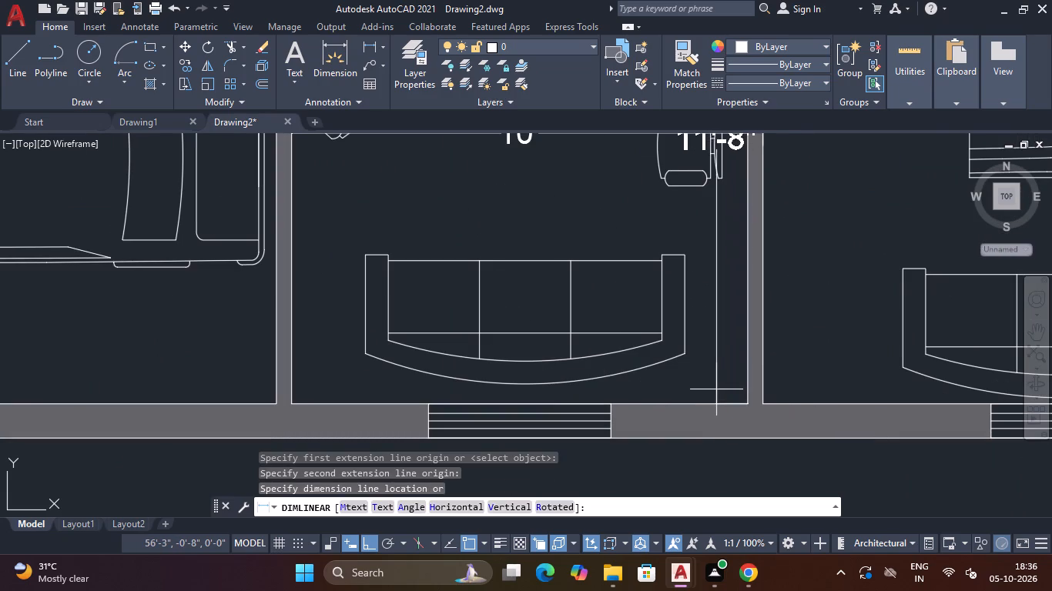
Dimension the car parking's depth from its north wall to the south wall, placing the dimension line through the middle of the car.
scroll(534, 155, down, 1)
middle_drag(534, 167, 682, 173)
scroll(682, 181, down, 2)
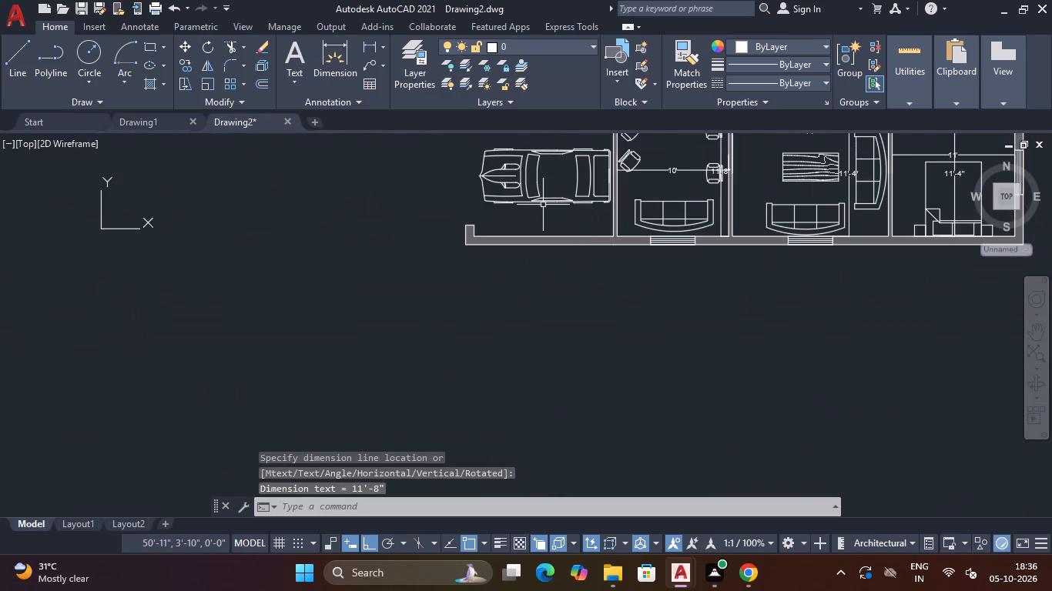
middle_drag(542, 212, 584, 295)
key(space)
scroll(584, 202, up, 3)
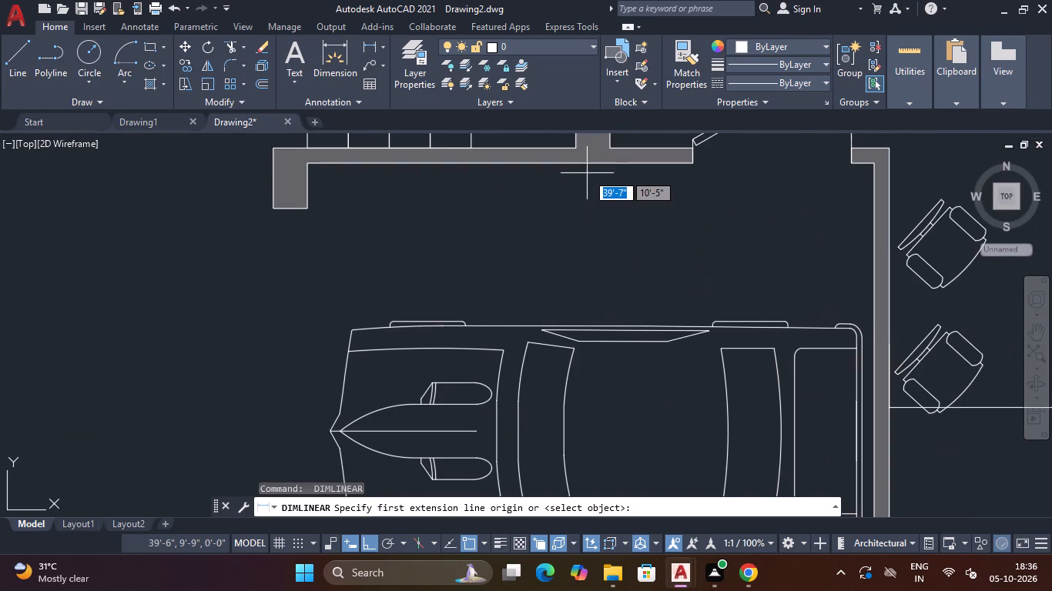
click(589, 163)
scroll(595, 291, down, 5)
scroll(602, 336, up, 3)
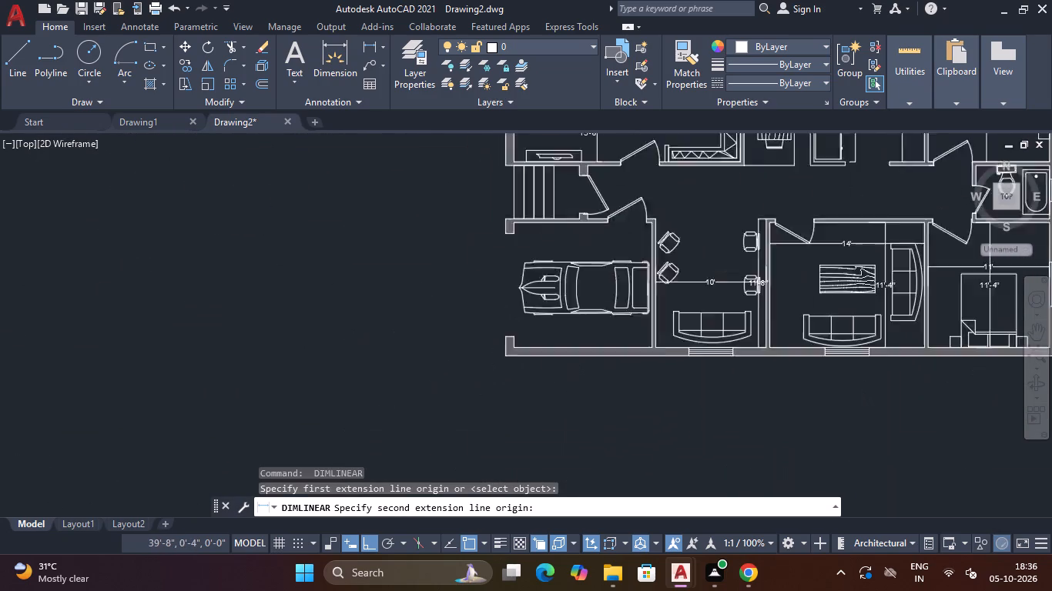
scroll(601, 336, up, 1)
click(552, 363)
click(584, 355)
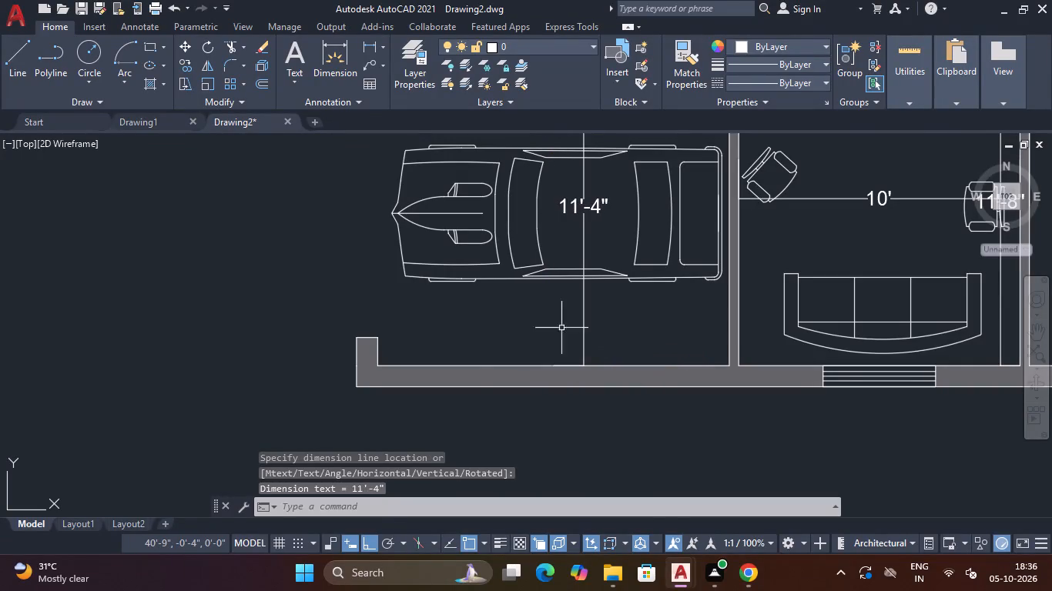
Dimension the car parking's width from the west wall stub's inner corner to the east partition, placing the dimension line across the car.
scroll(563, 301, down, 4)
key(space)
scroll(540, 309, up, 4)
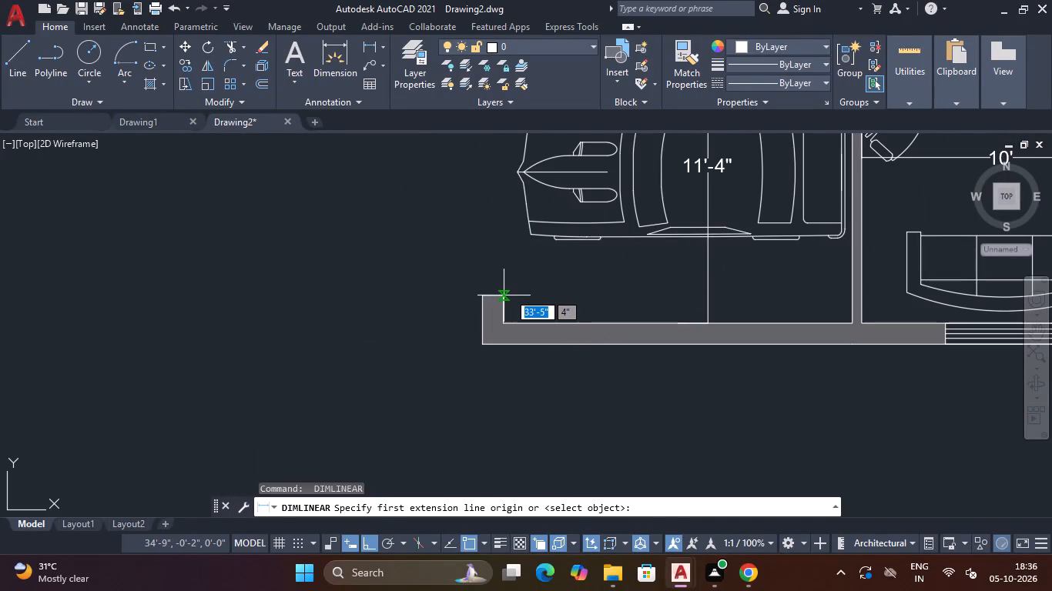
click(504, 294)
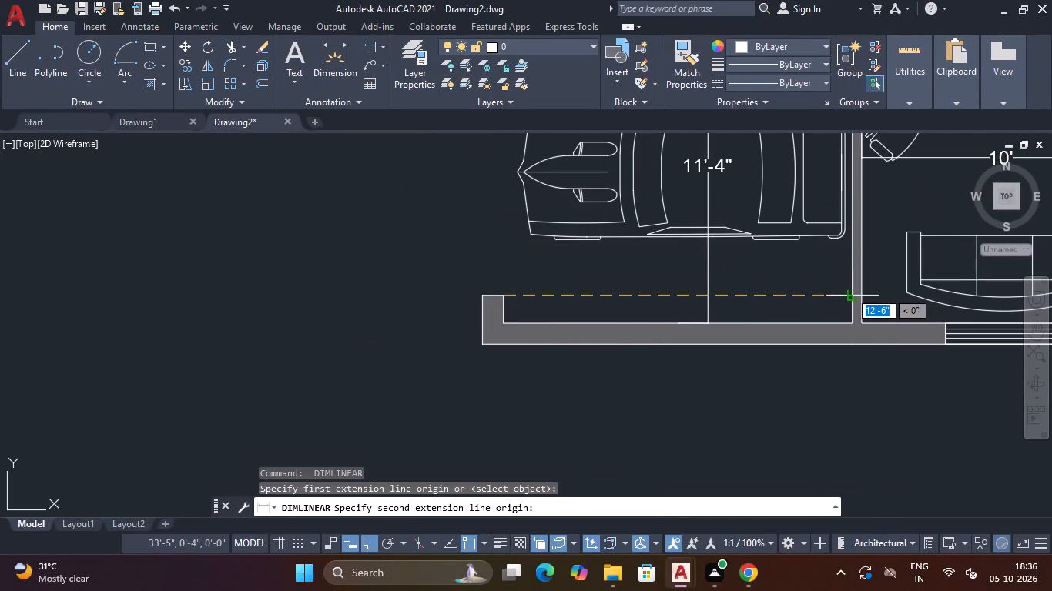
click(849, 291)
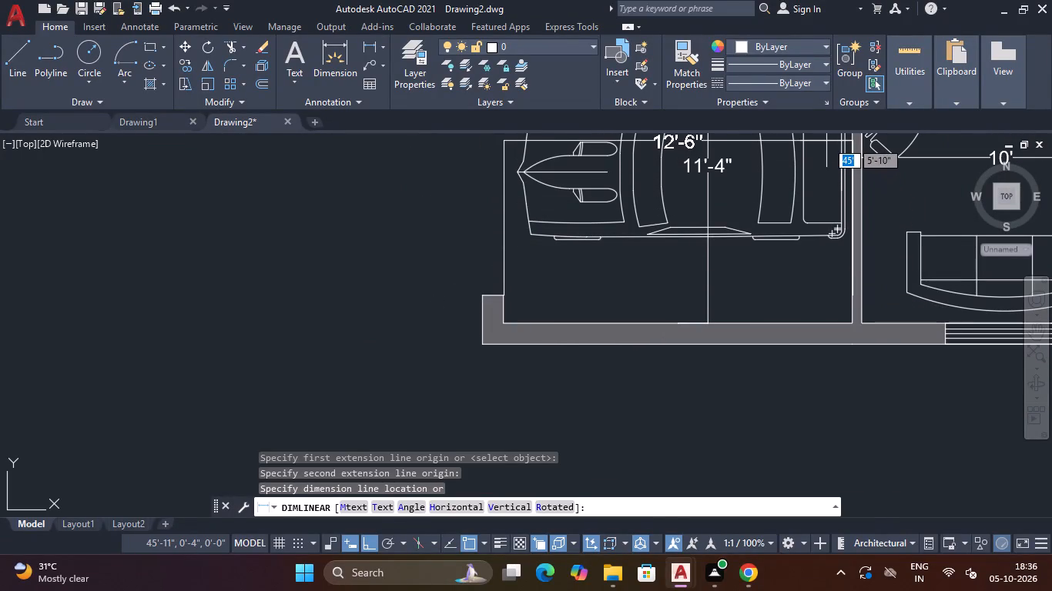
click(826, 141)
Review the whole floor plan, checking the width and depth dimensions across its rooms.
scroll(826, 141, down, 4)
middle_drag(818, 219, 675, 419)
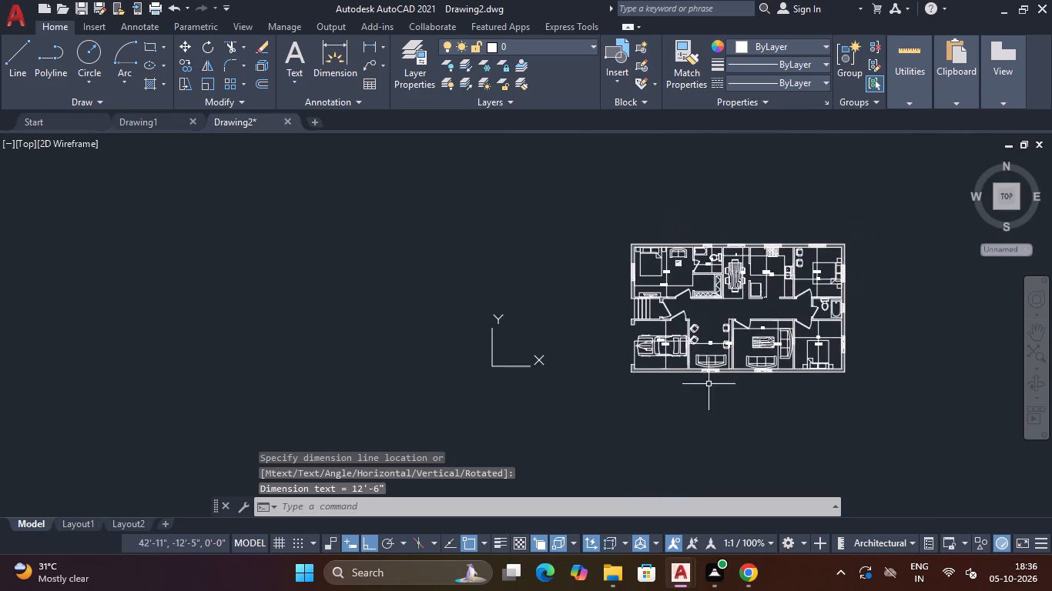
scroll(734, 298, up, 3)
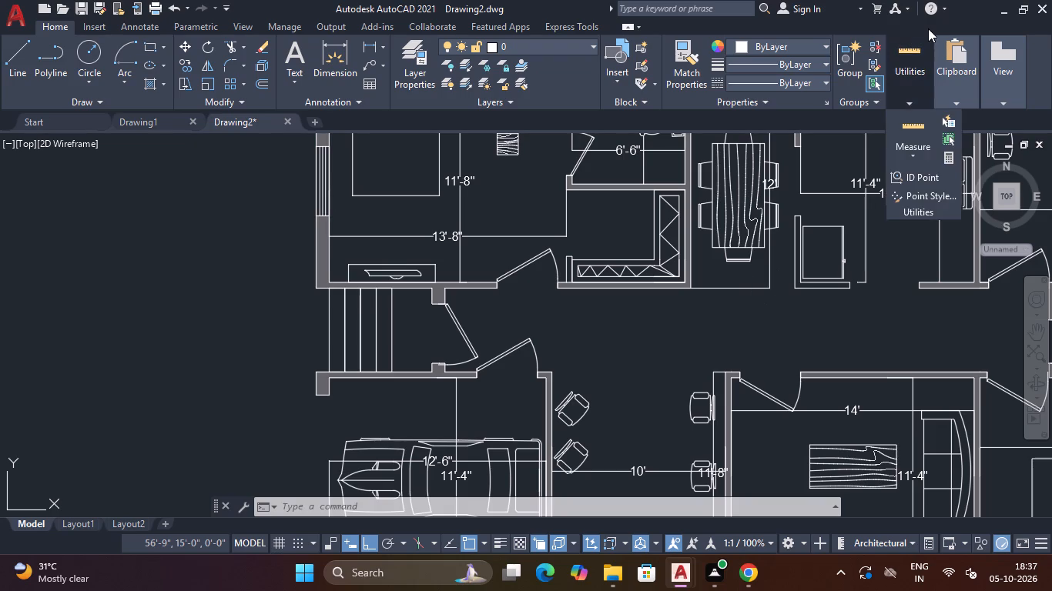
scroll(863, 55, down, 3)
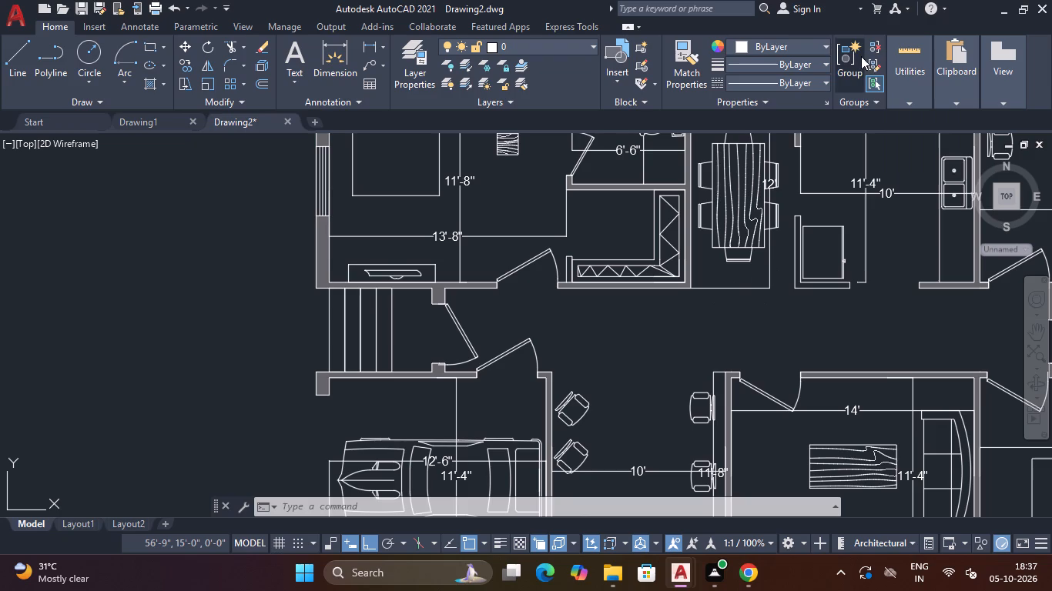
middle_drag(815, 101, 783, 161)
middle_drag(783, 161, 782, 162)
scroll(692, 339, down, 2)
scroll(692, 339, up, 1)
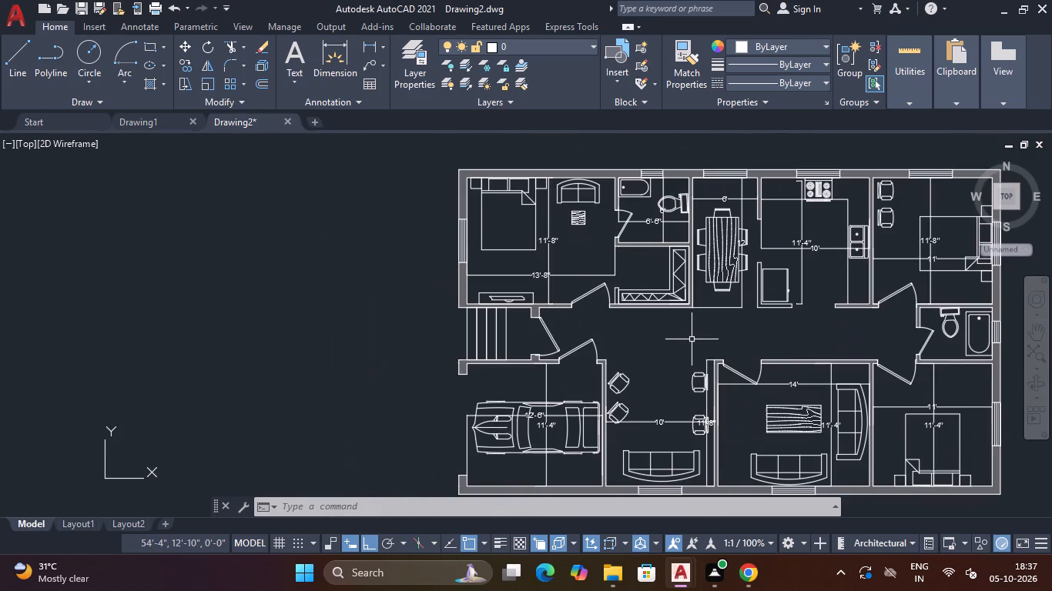
scroll(692, 339, up, 2)
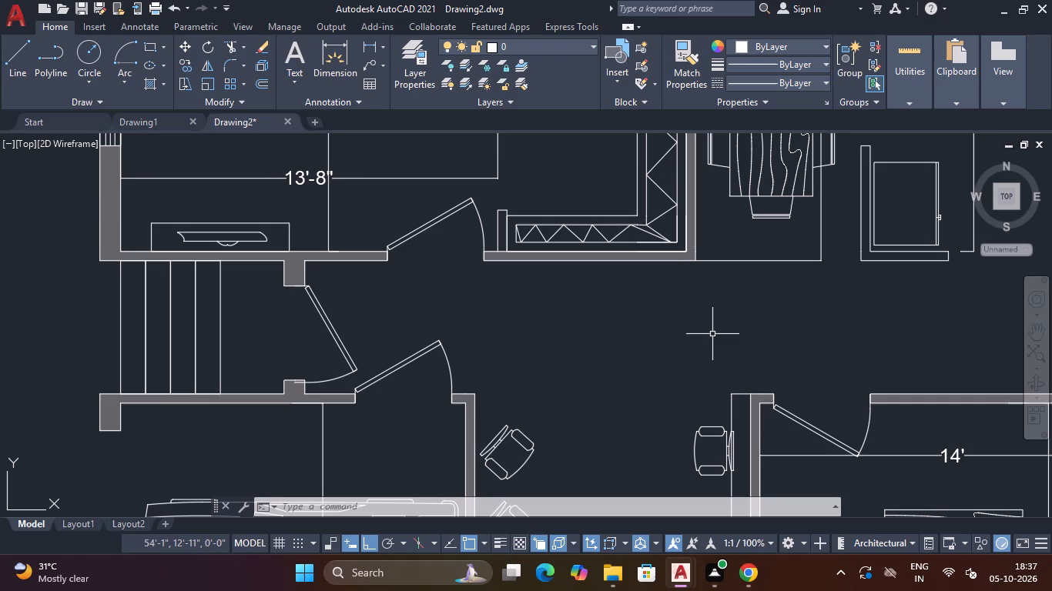
scroll(702, 336, down, 3)
scroll(642, 332, up, 2)
scroll(644, 331, down, 3)
scroll(647, 332, up, 3)
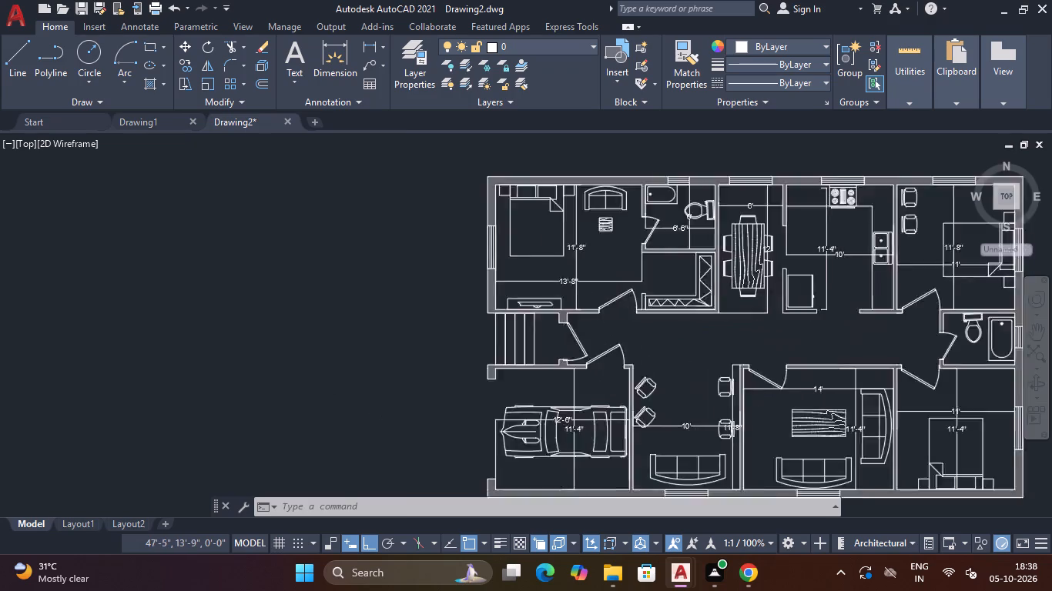
scroll(660, 332, down, 2)
scroll(665, 335, up, 2)
scroll(665, 336, down, 2)
middle_drag(665, 340, 671, 427)
scroll(611, 356, up, 4)
scroll(650, 369, down, 4)
scroll(664, 375, up, 3)
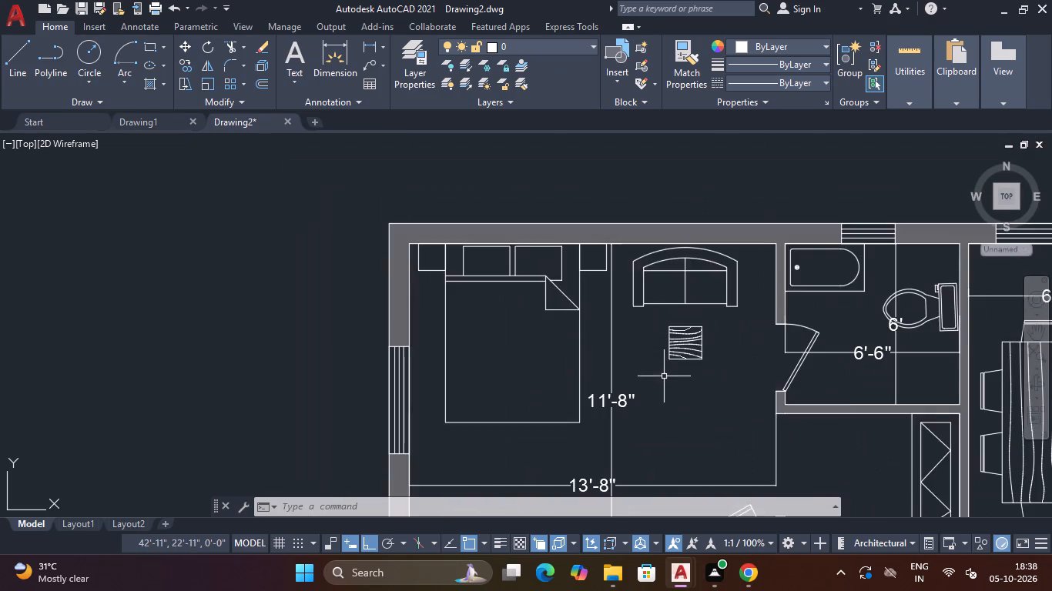
scroll(664, 376, down, 3)
scroll(664, 379, up, 2)
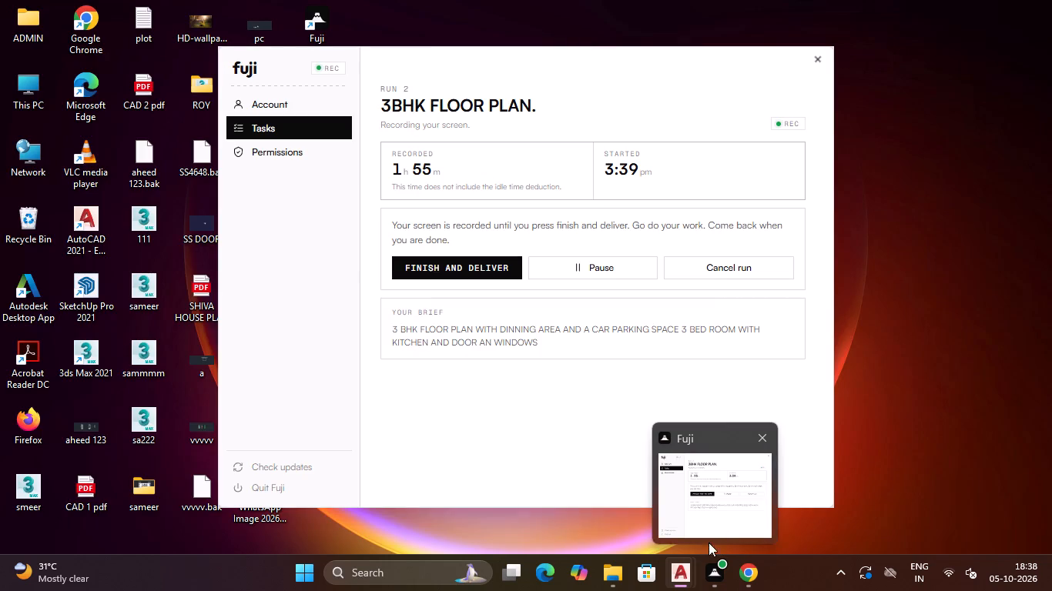
scroll(700, 379, down, 3)
scroll(696, 381, up, 3)
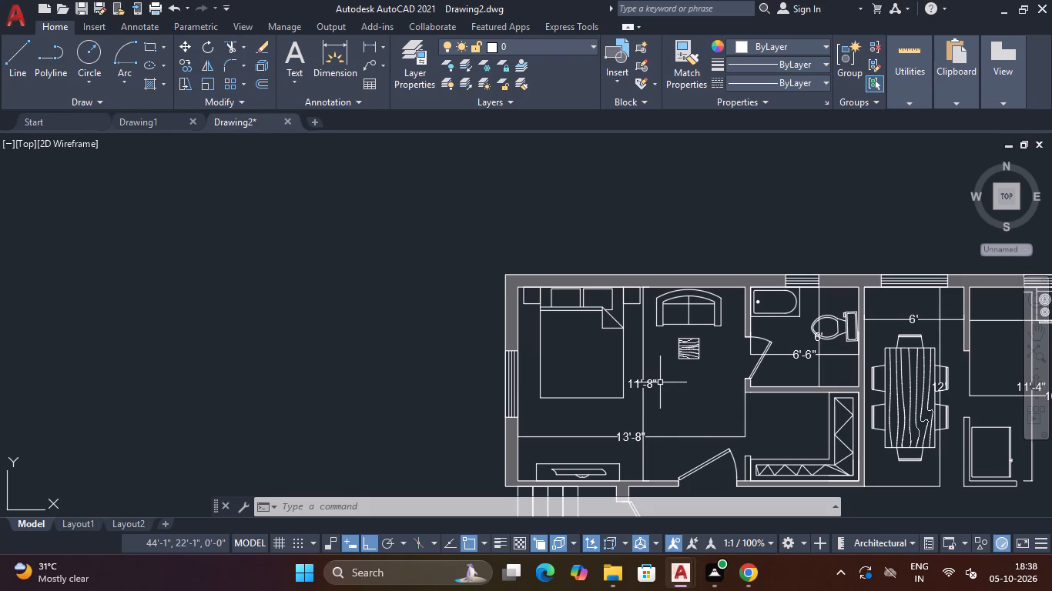
scroll(701, 359, down, 2)
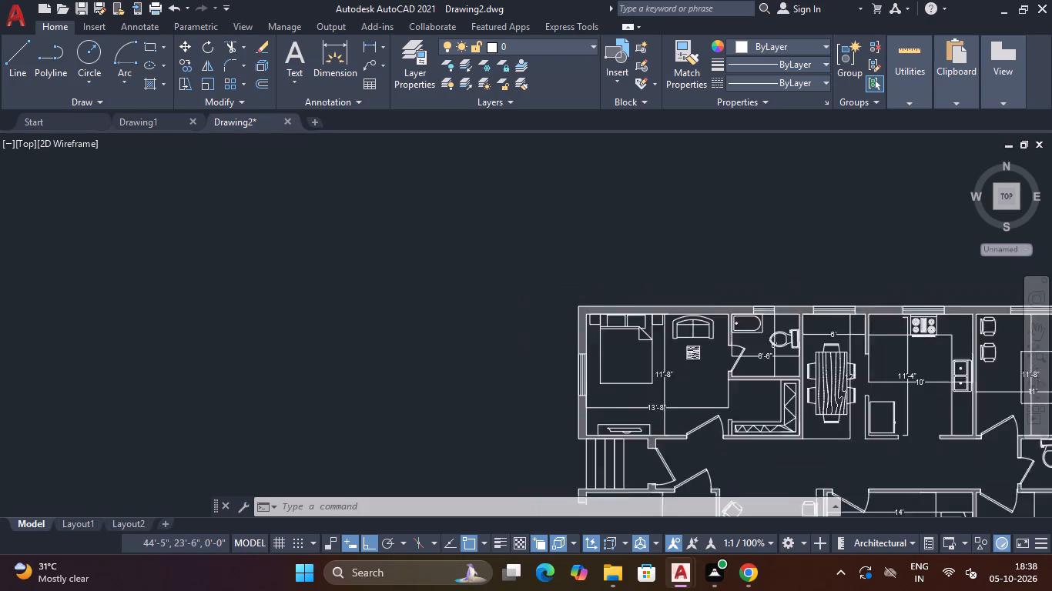
middle_drag(687, 364, 617, 159)
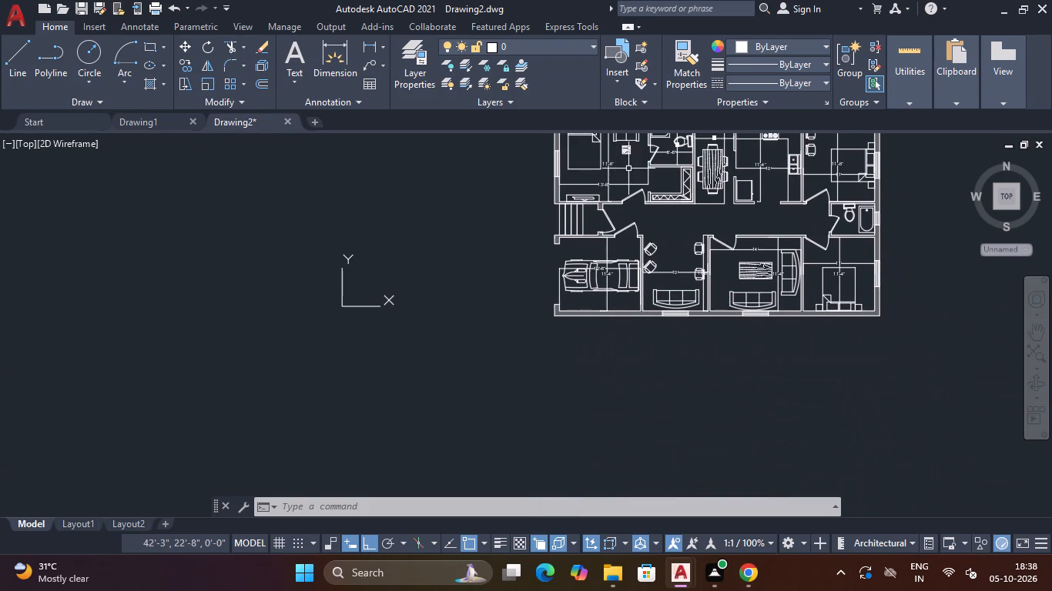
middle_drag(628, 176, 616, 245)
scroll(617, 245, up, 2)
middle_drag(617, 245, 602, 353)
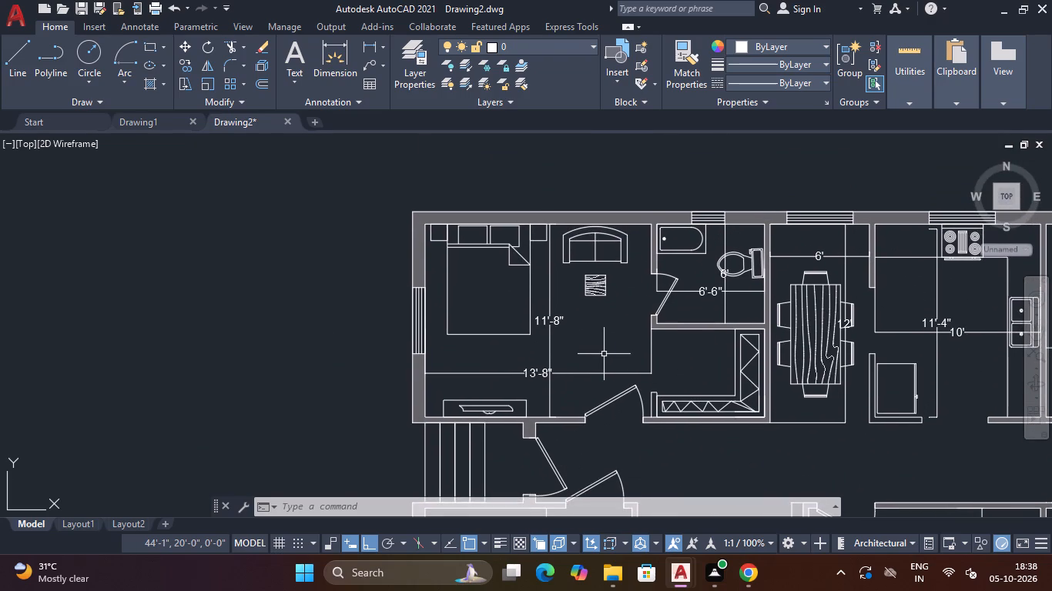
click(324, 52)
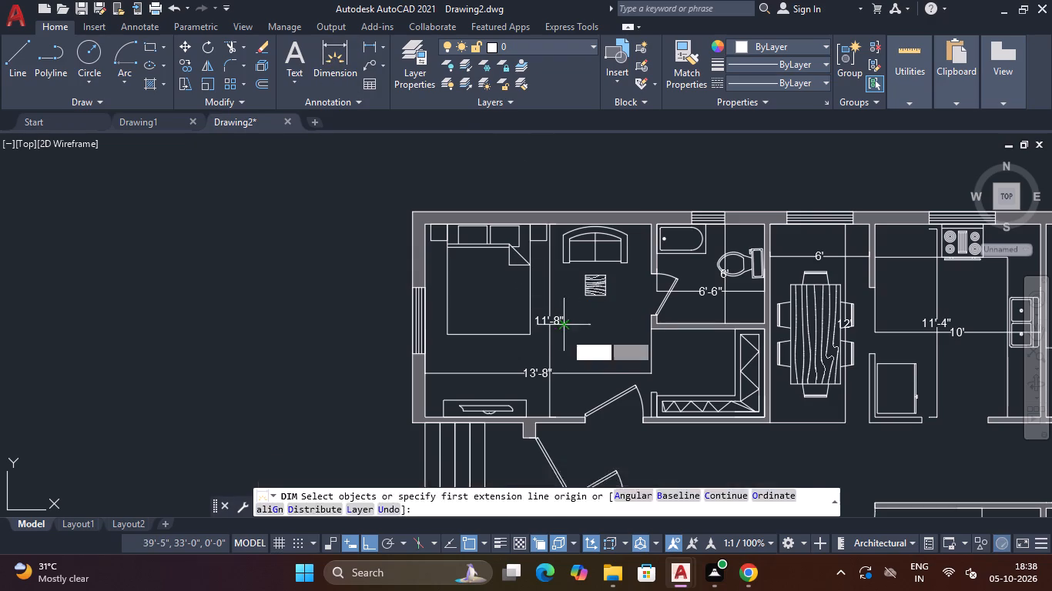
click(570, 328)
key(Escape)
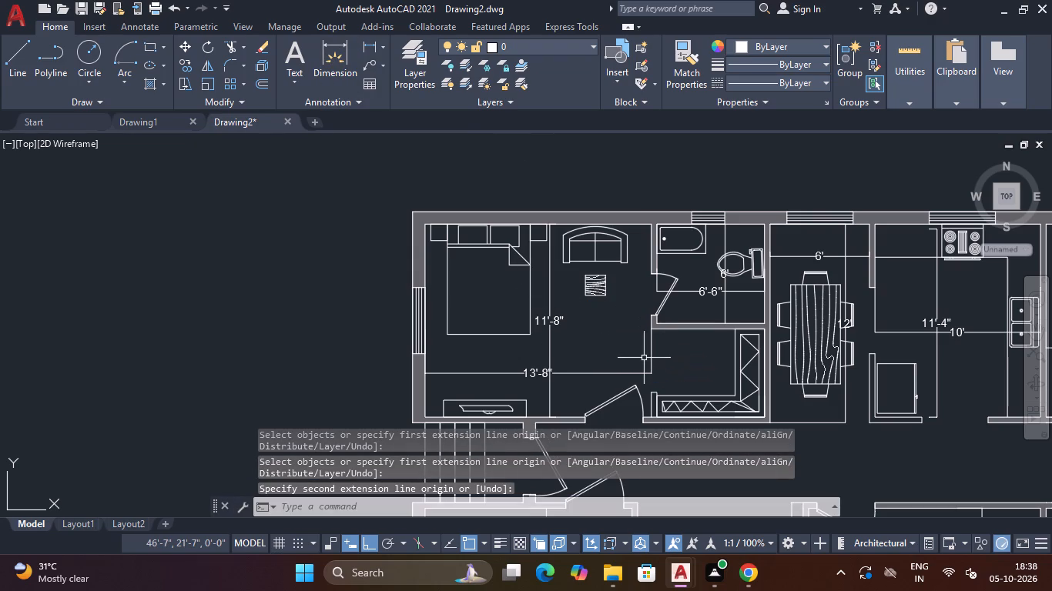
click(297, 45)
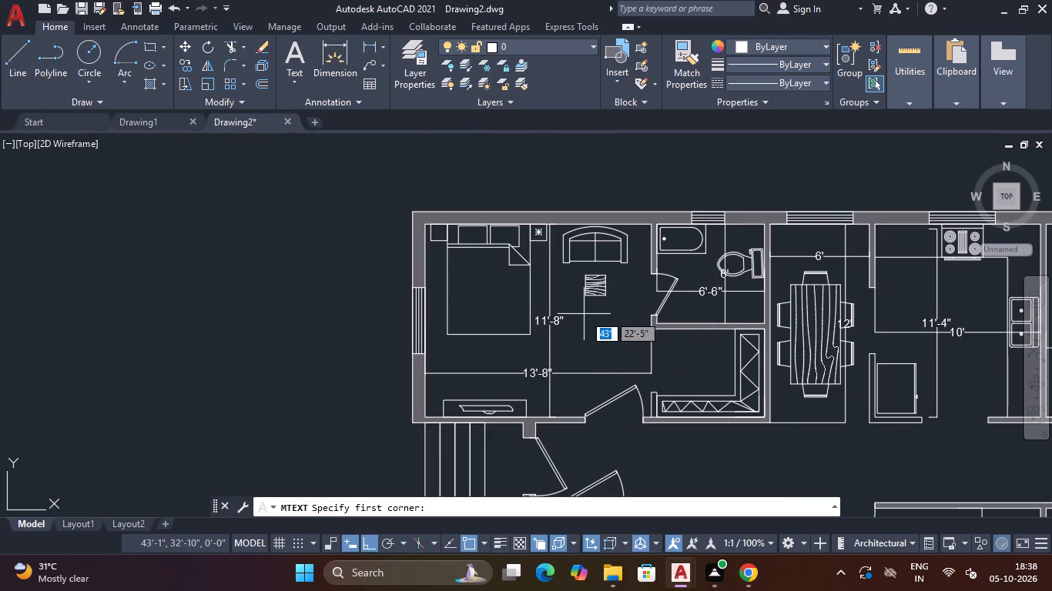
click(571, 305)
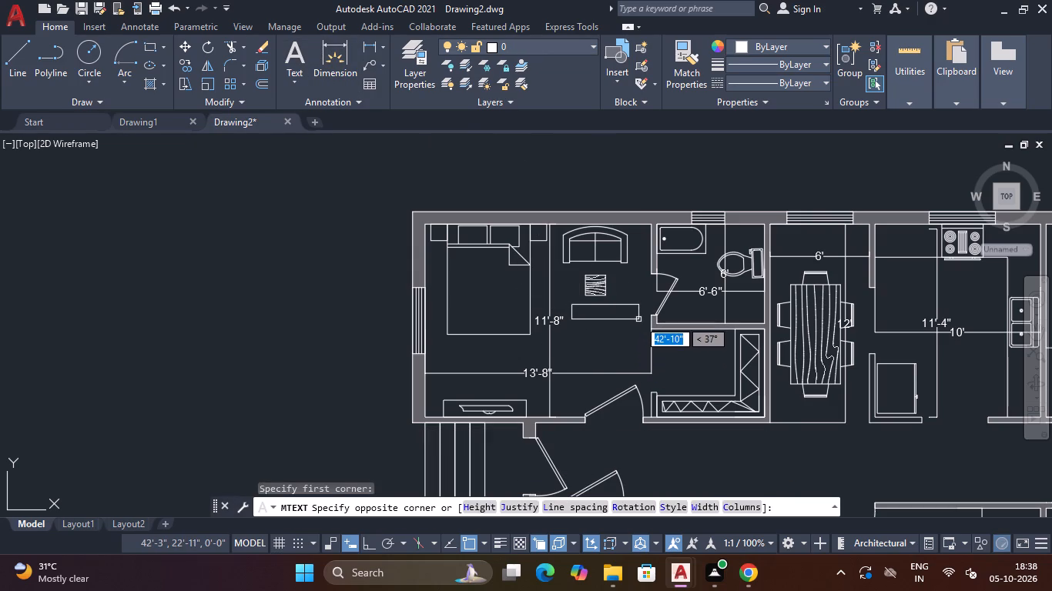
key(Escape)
Create a multiline text label just east of the bed in the master bedroom, with MASTER BEDROOM in capitals as its first line.
click(288, 46)
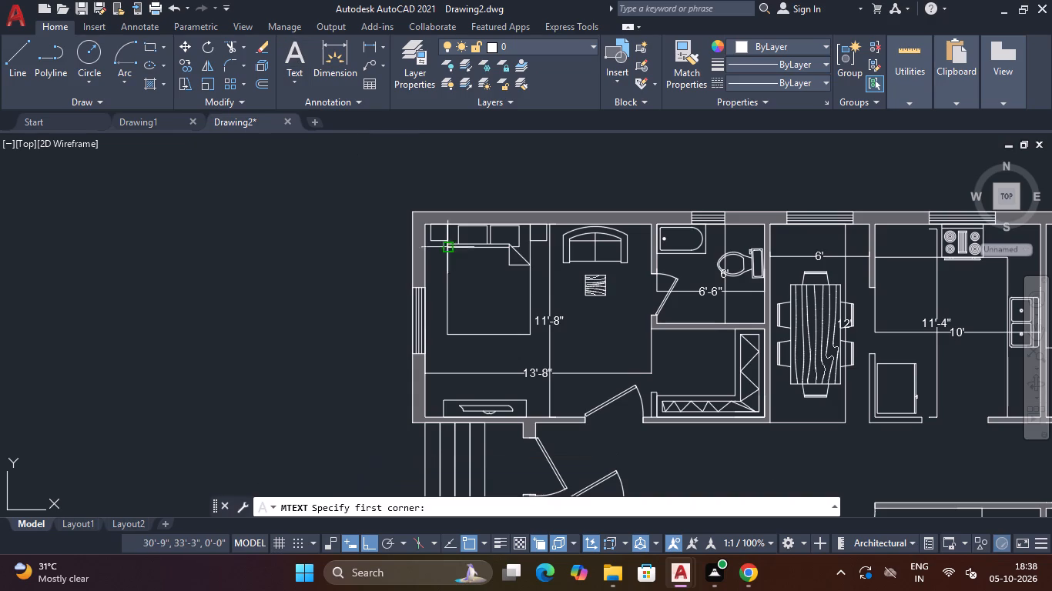
click(540, 295)
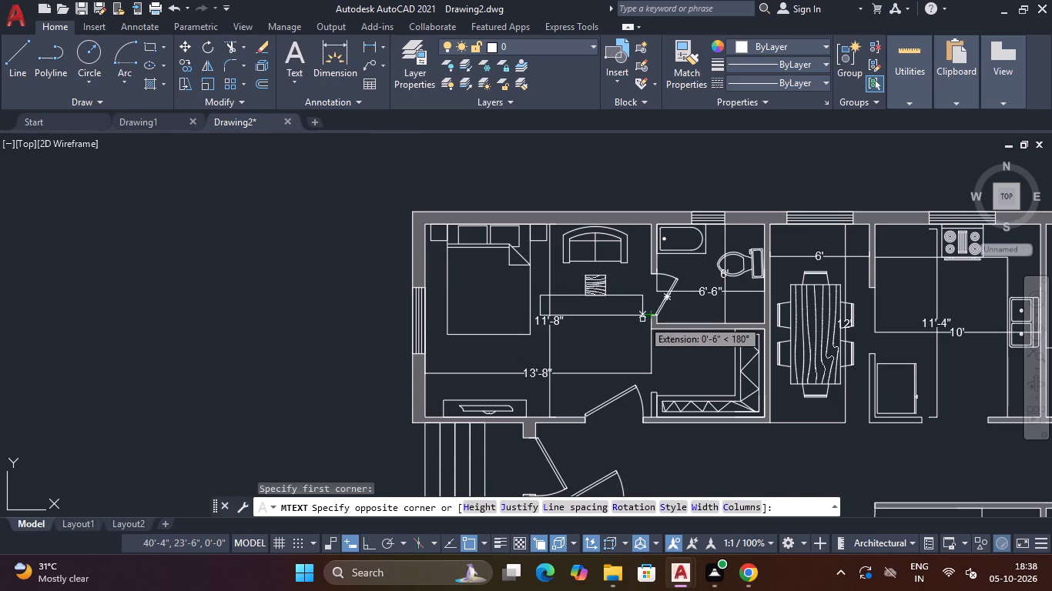
click(645, 329)
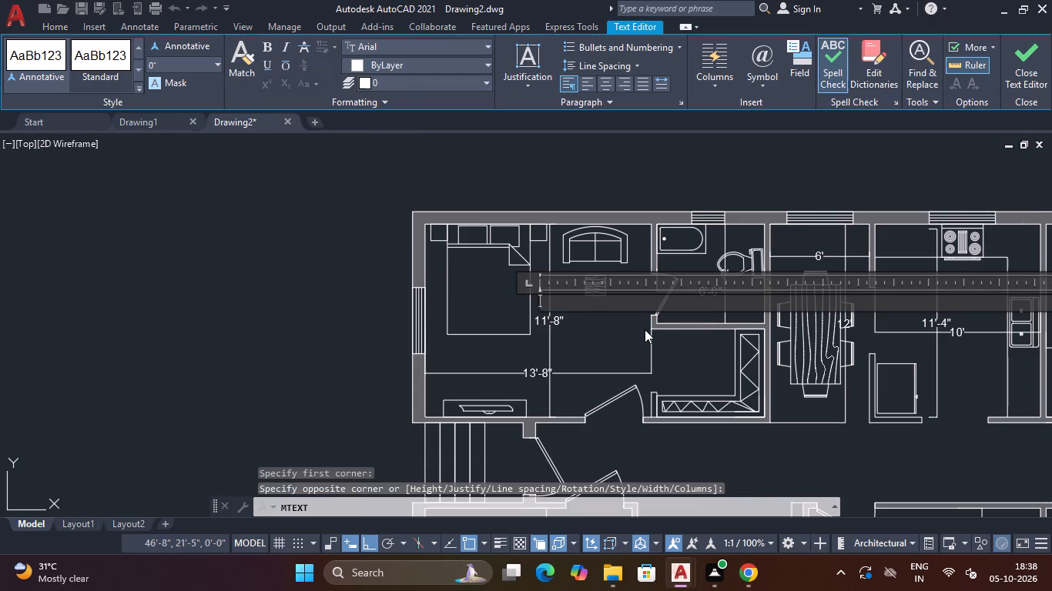
text(master)
key(space)
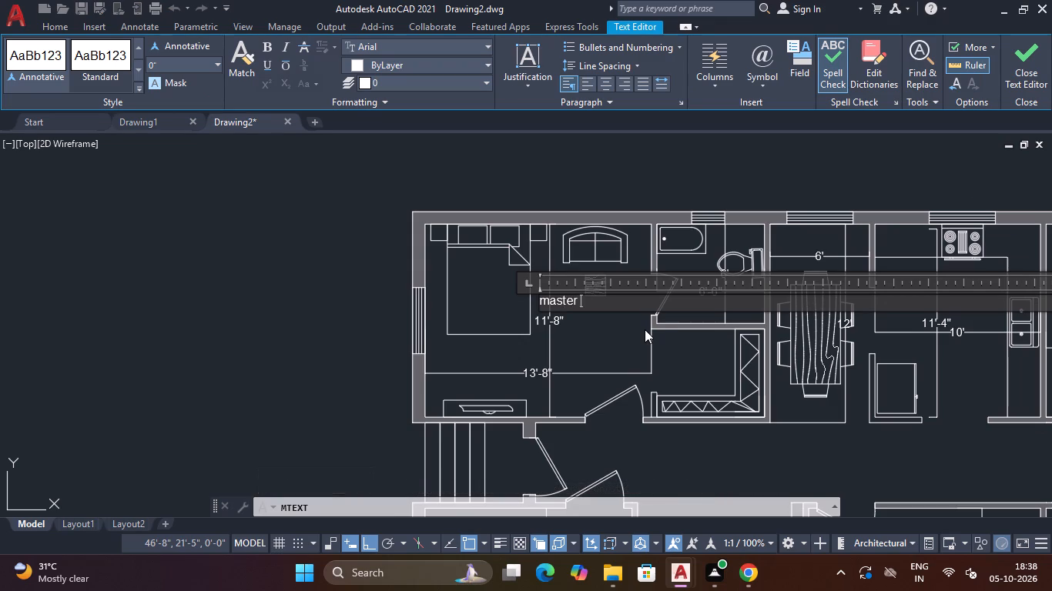
text(be)
key(d)
text(room)
drag(630, 303, 611, 302)
drag(611, 302, 523, 292)
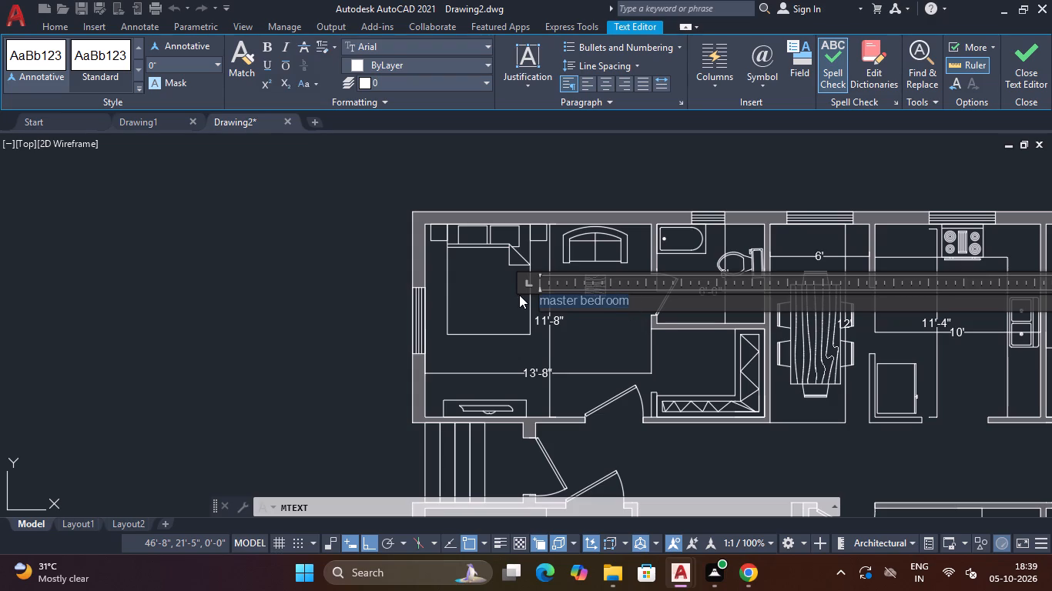
key(BackSpace)
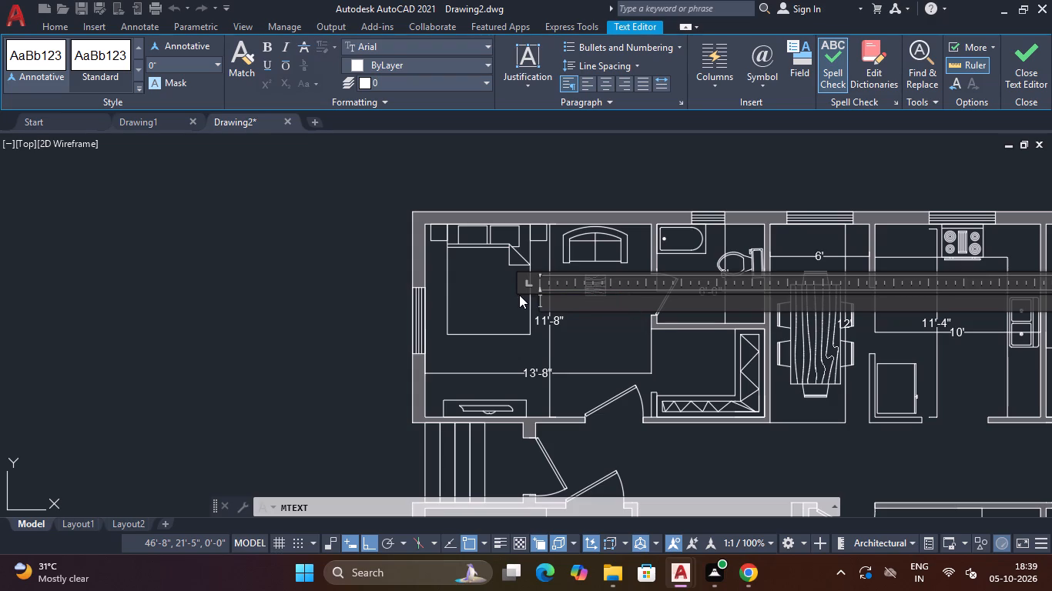
key(m)
text(ASTER)
key(space)
text(BED)
text(ROOM)
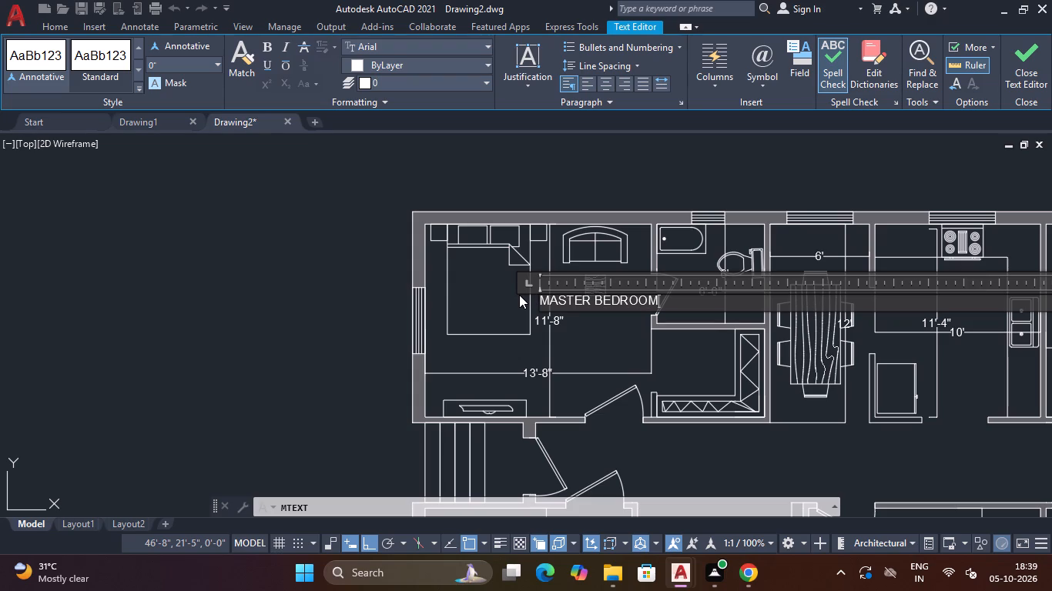
key(BackSpace)
key(m)
key(Return)
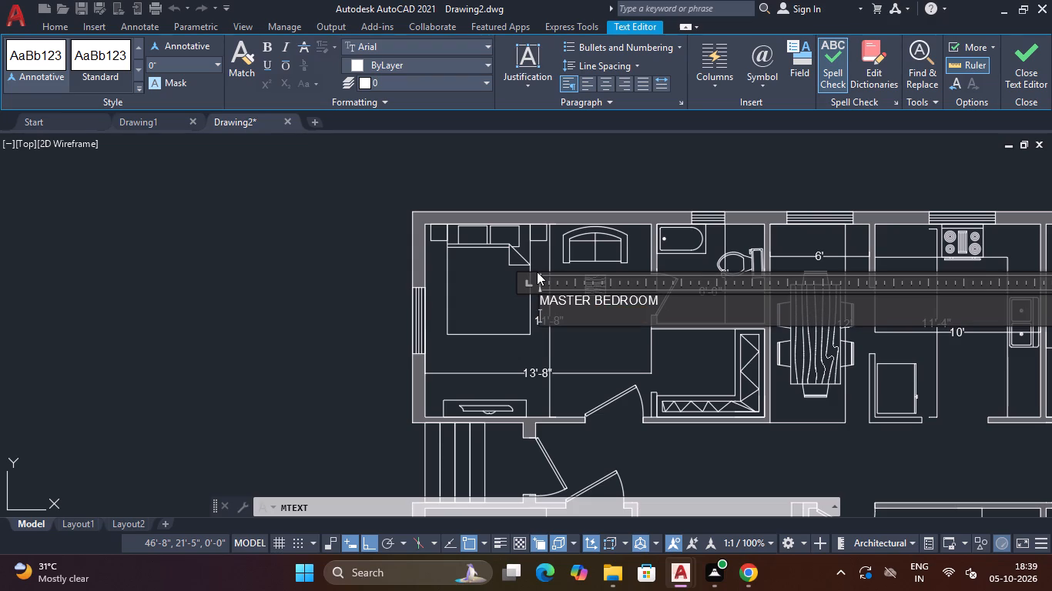
Add the room size 13'8" X 11'8" as the second line of the master bedroom label and finish the text.
text(13)
key(apostrophe)
text(8")
key(space)
text(X)
key(space)
scroll(548, 316, up, 3)
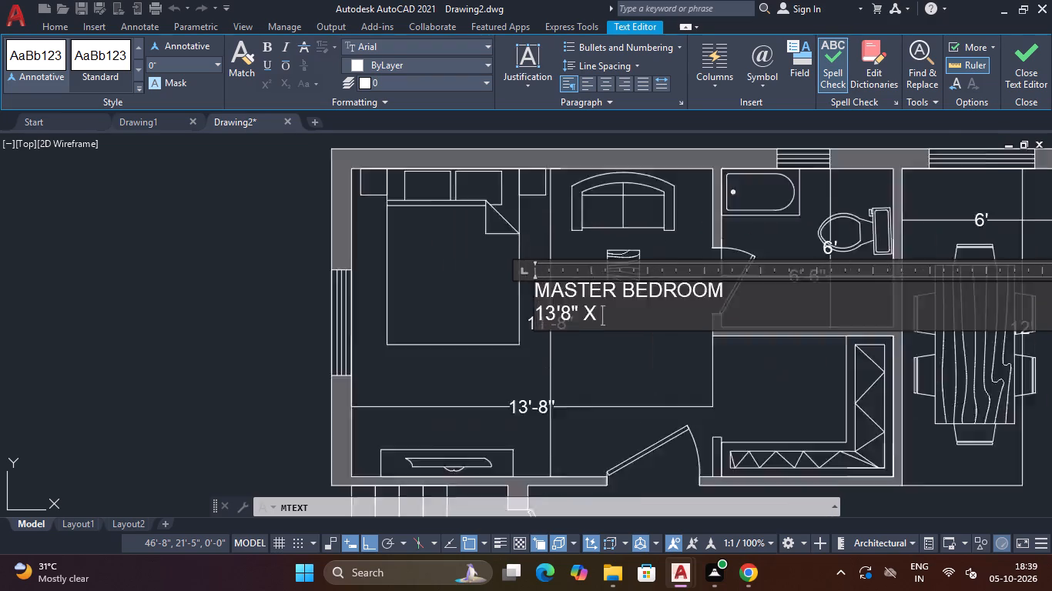
scroll(551, 316, up, 2)
scroll(552, 316, down, 5)
text(11)
key(apostrophe)
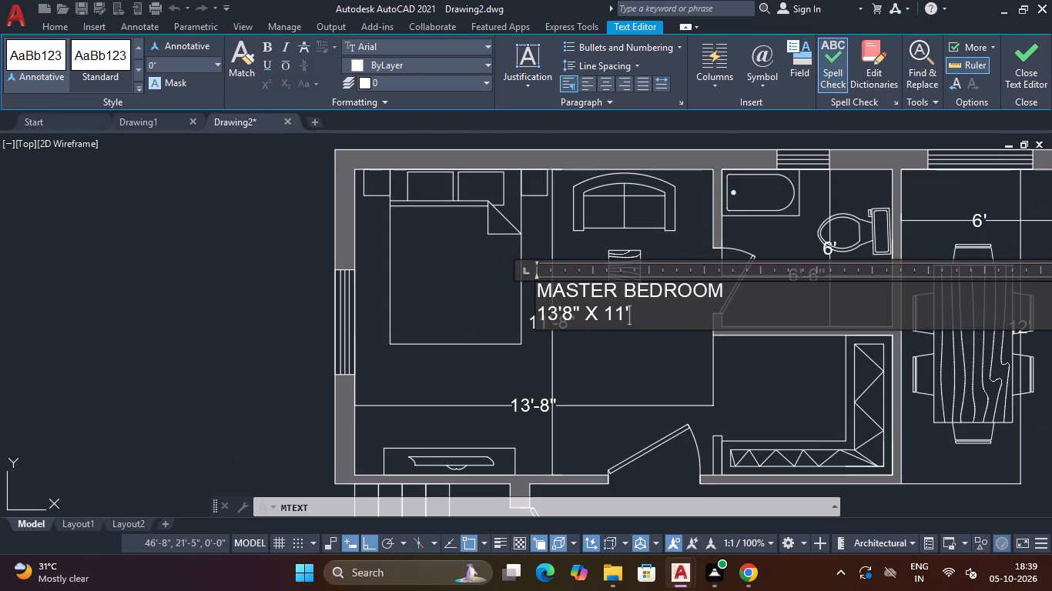
text(8")
click(1007, 58)
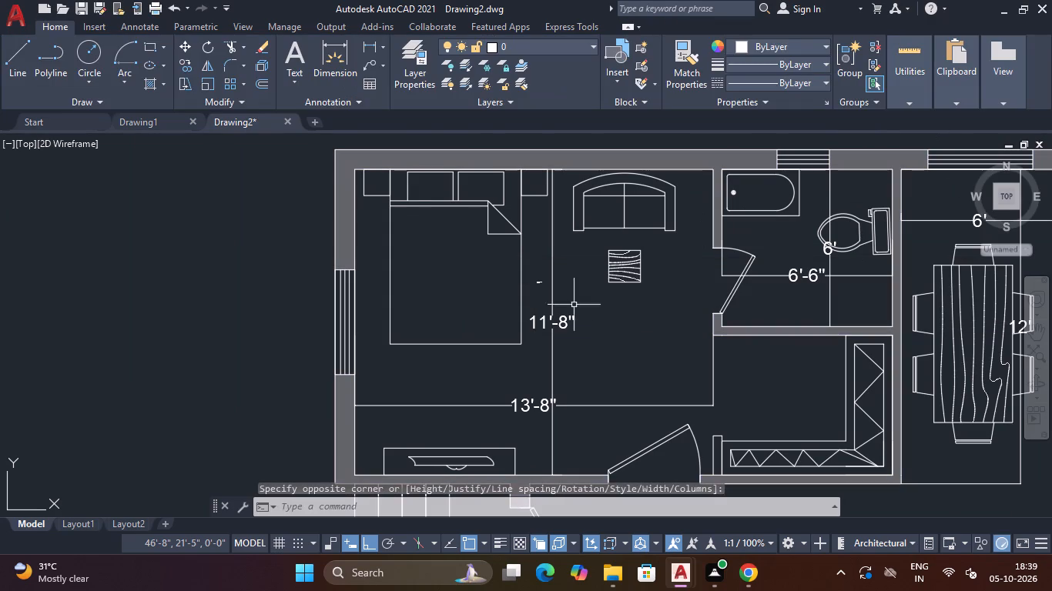
Delete the master bedroom's linear width and depth dimensions.
drag(575, 353, 573, 371)
click(544, 435)
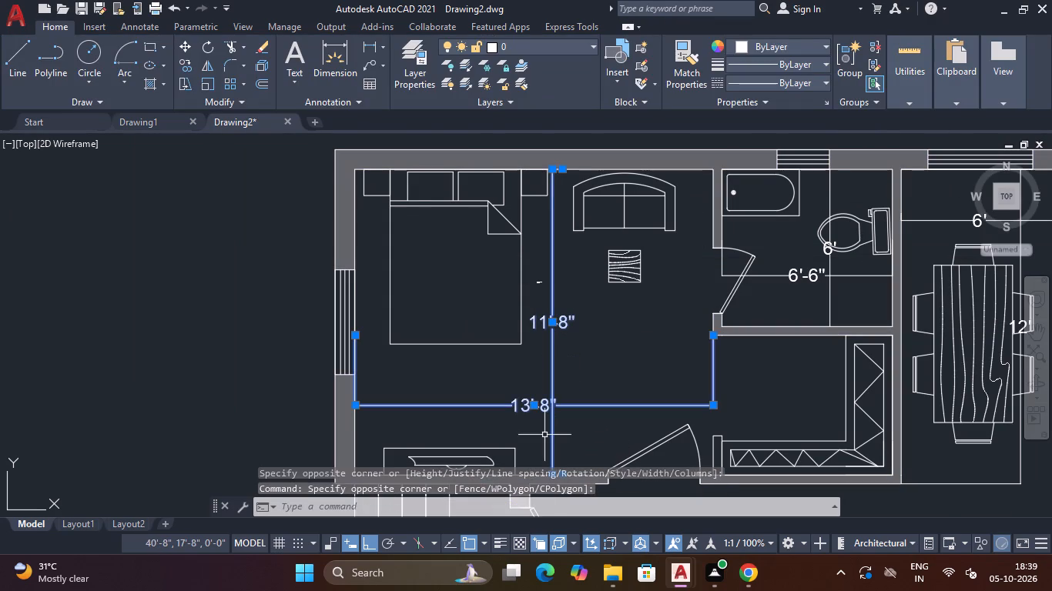
key(Delete)
Create a multiline text label in the toilet, just south of the bathtub, reading TOILET with 6' X 6'6" on the second line.
middle_drag(629, 396, 473, 402)
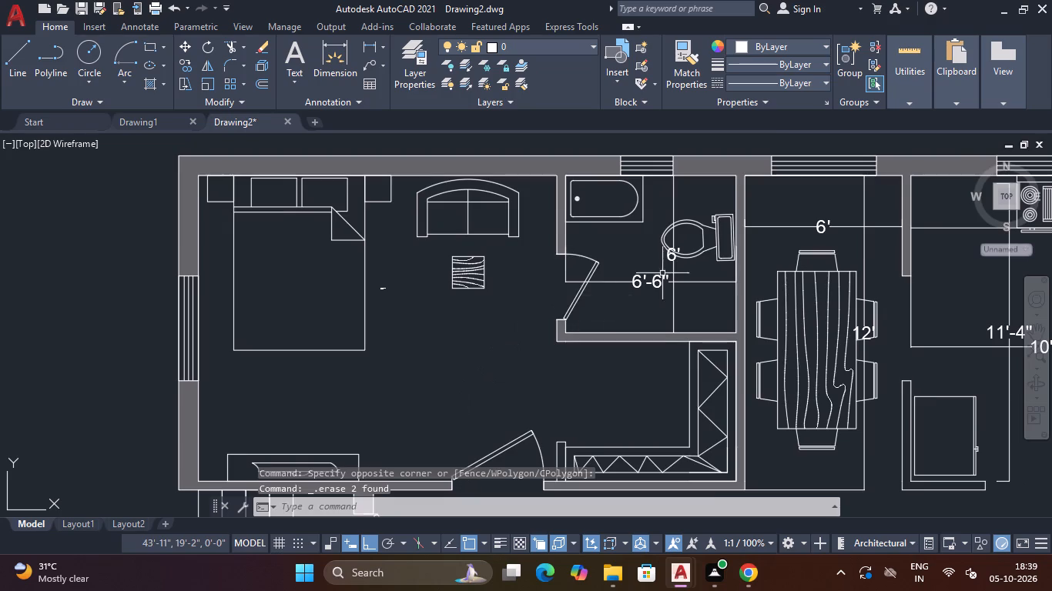
scroll(673, 269, up, 1)
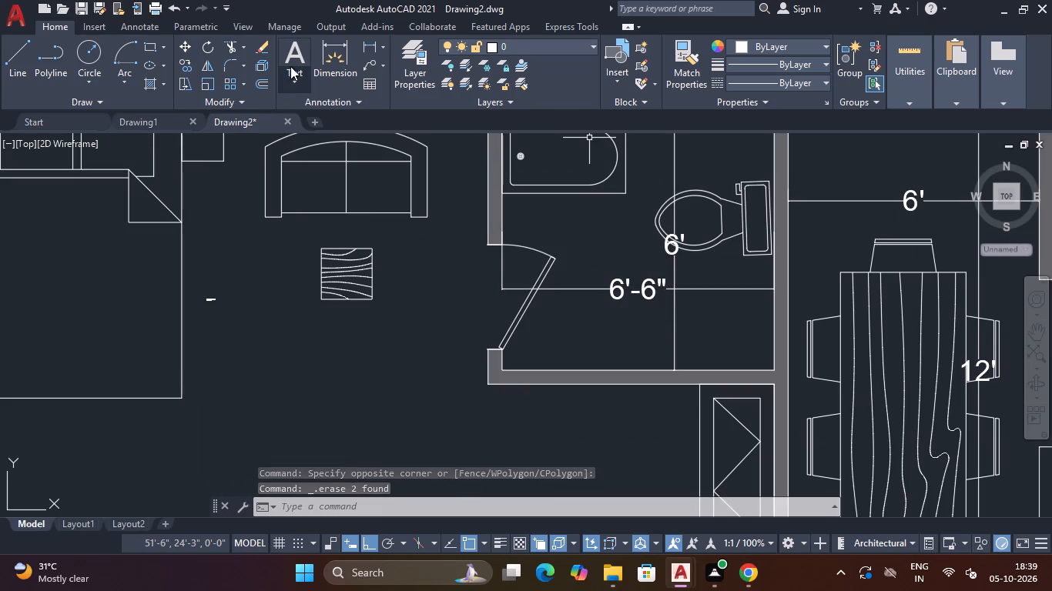
click(297, 52)
click(512, 217)
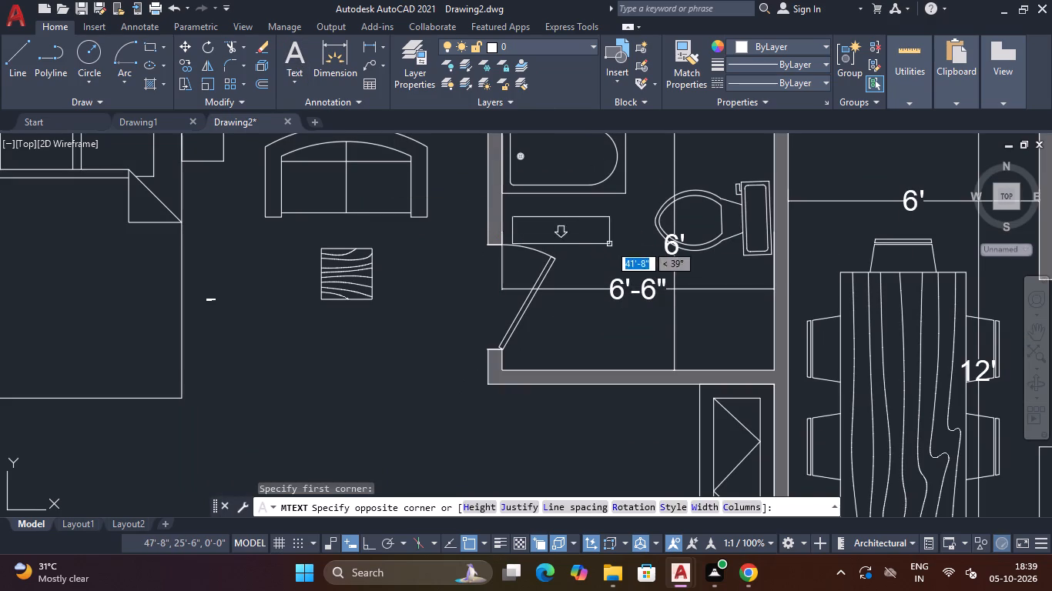
click(688, 274)
text(TOILET)
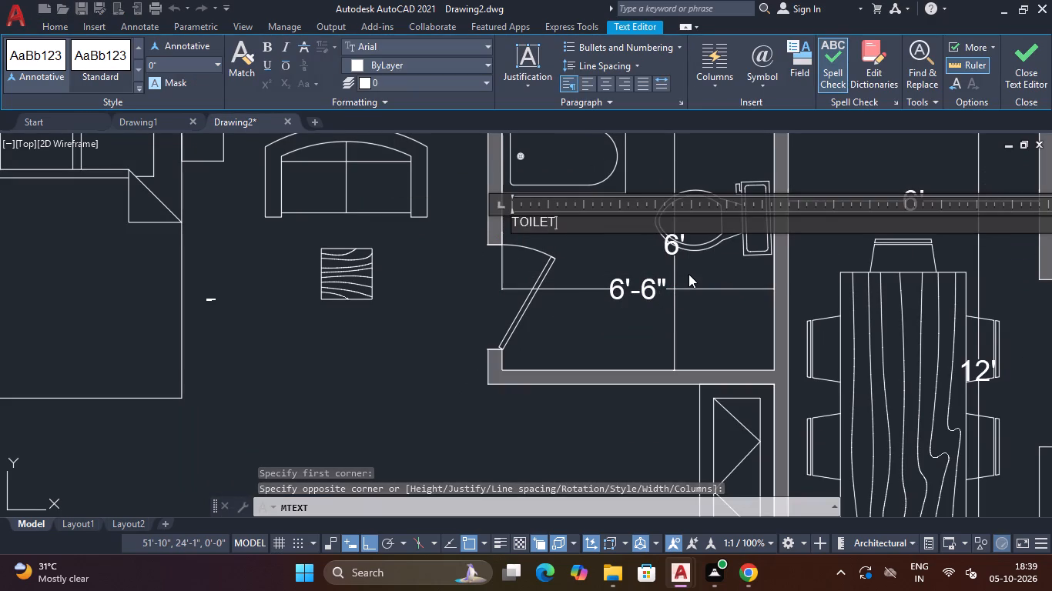
key(Return)
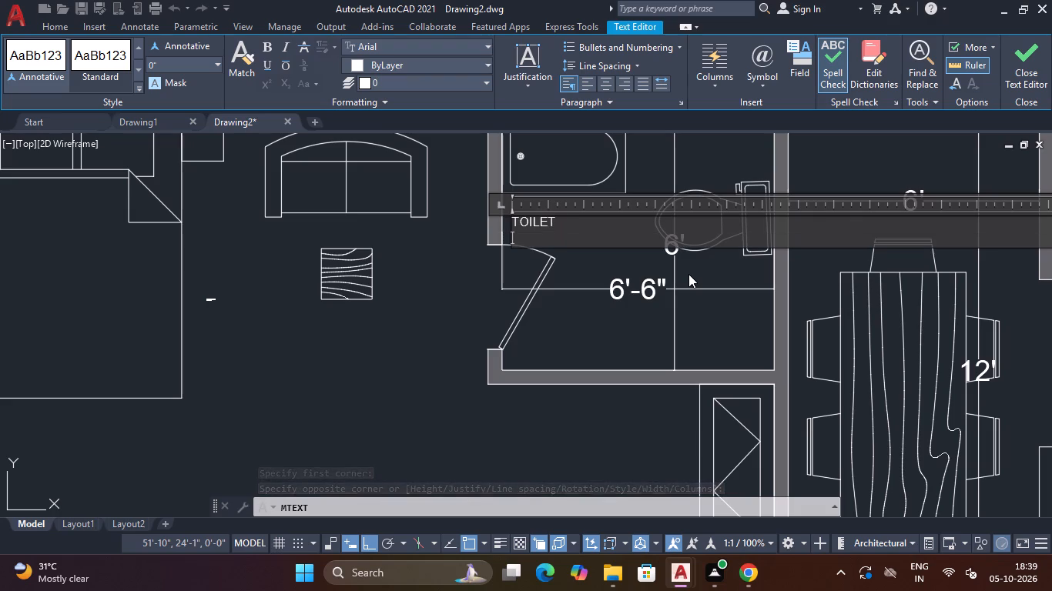
key(6)
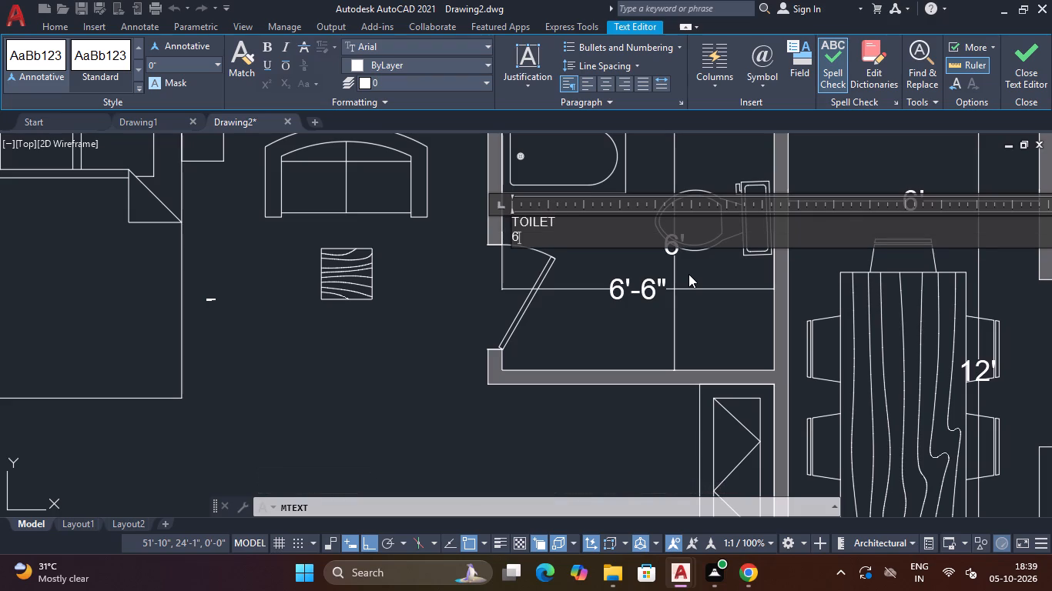
text(')
key(space)
text(X)
key(space)
text(6')
text(6")
click(1024, 67)
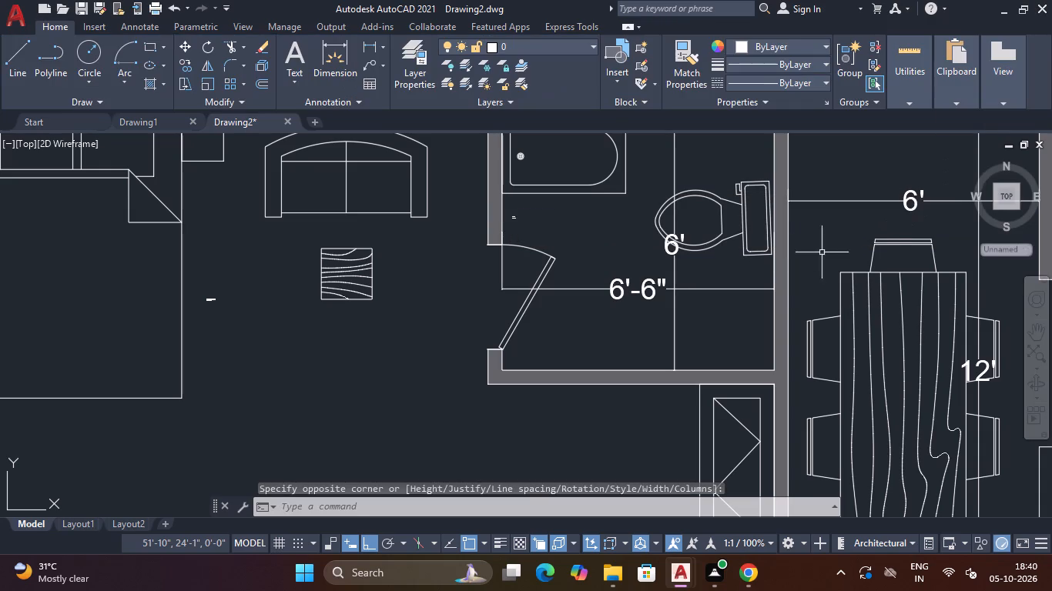
Create a multiline text label north of the dining table, with DINING AREA in capitals as its first line.
middle_drag(709, 313, 350, 309)
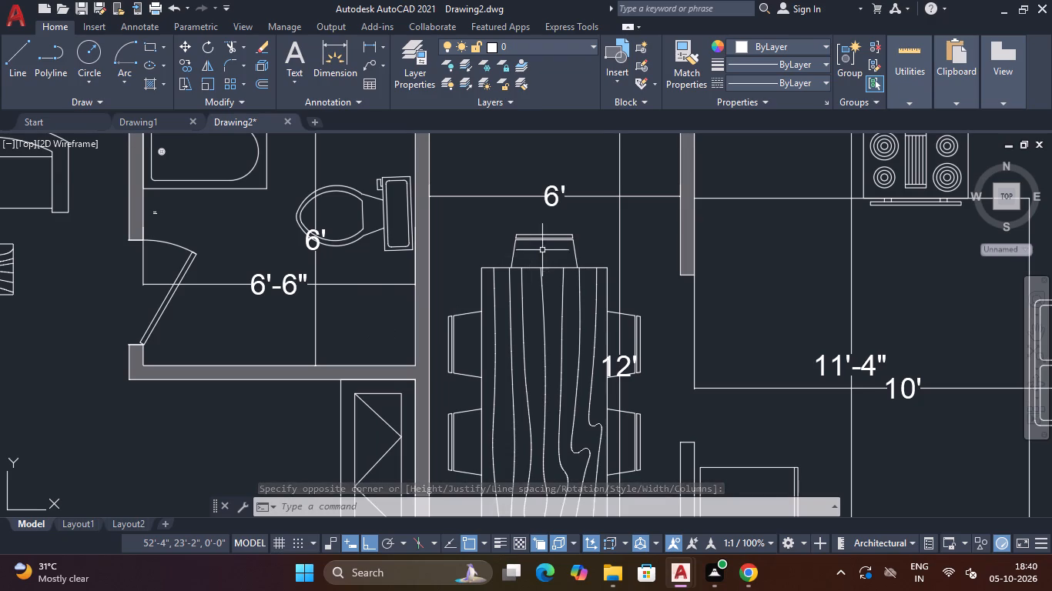
scroll(548, 248, down, 3)
scroll(548, 248, up, 3)
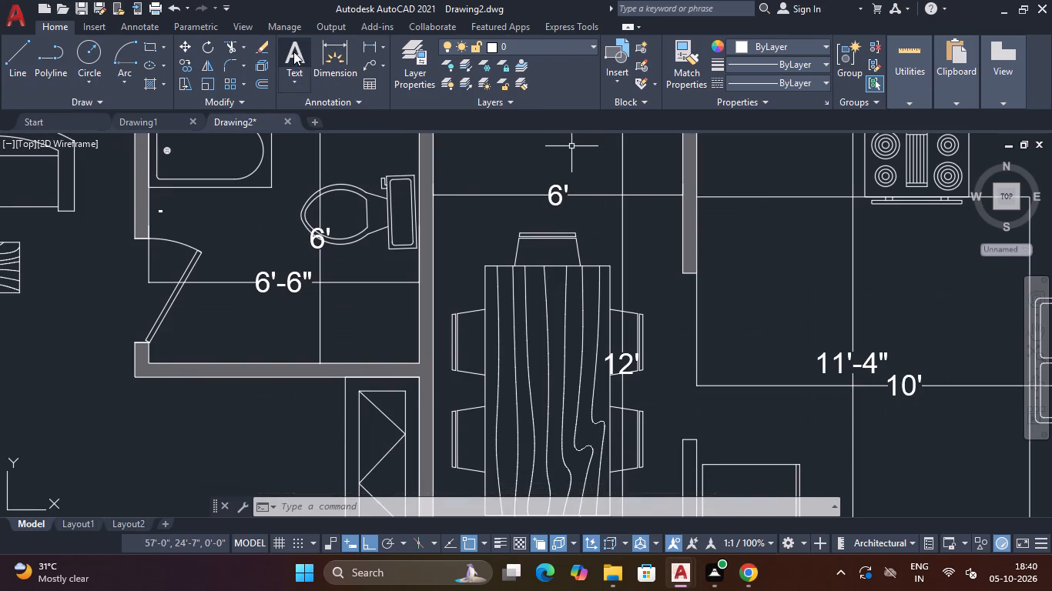
click(293, 52)
scroll(450, 160, down, 1)
middle_drag(451, 166, 453, 245)
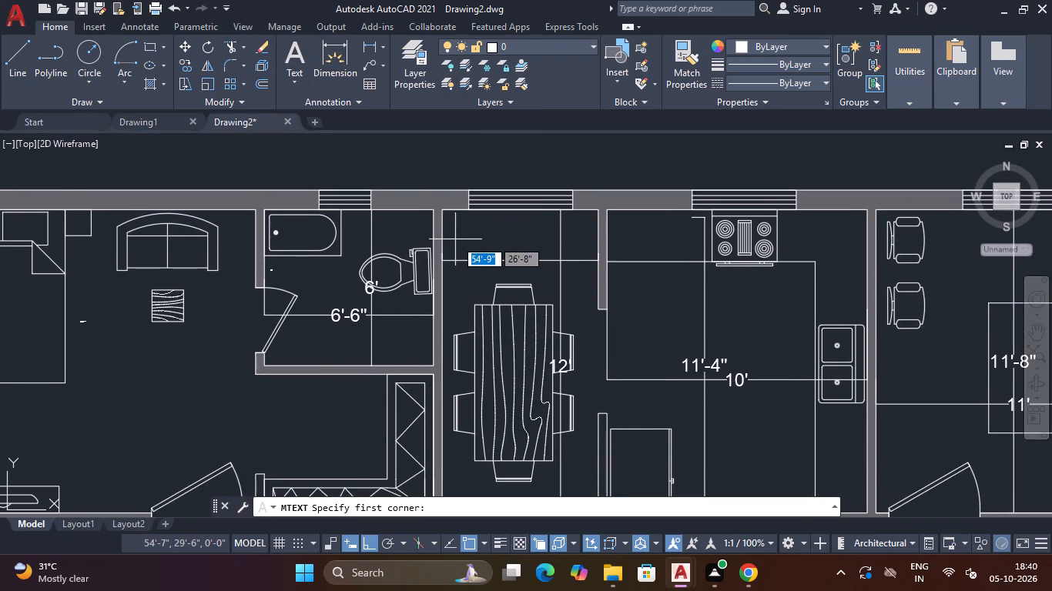
click(451, 220)
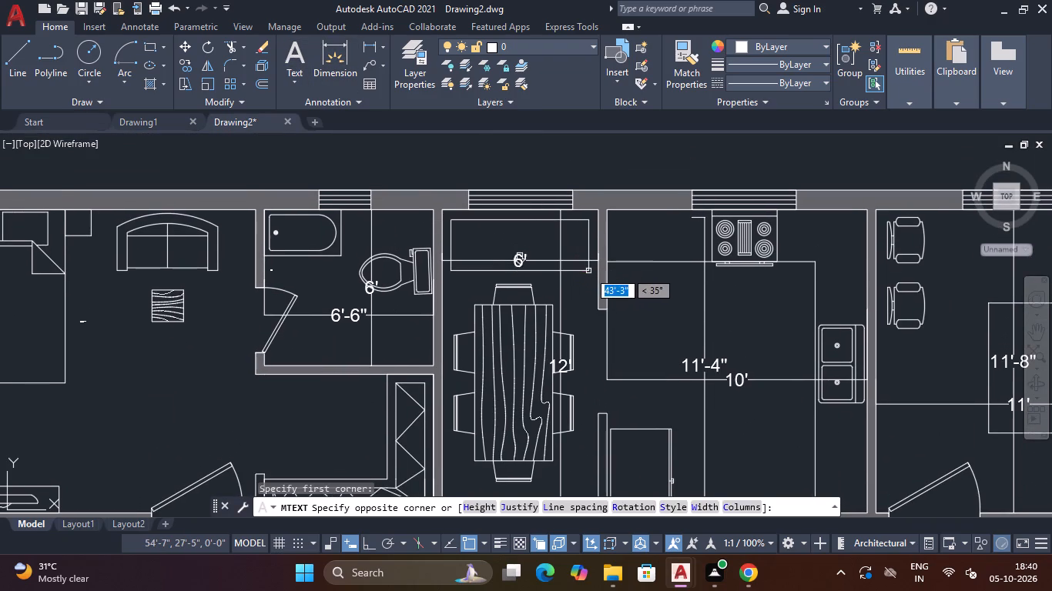
click(591, 282)
text(DA)
text(NIN)
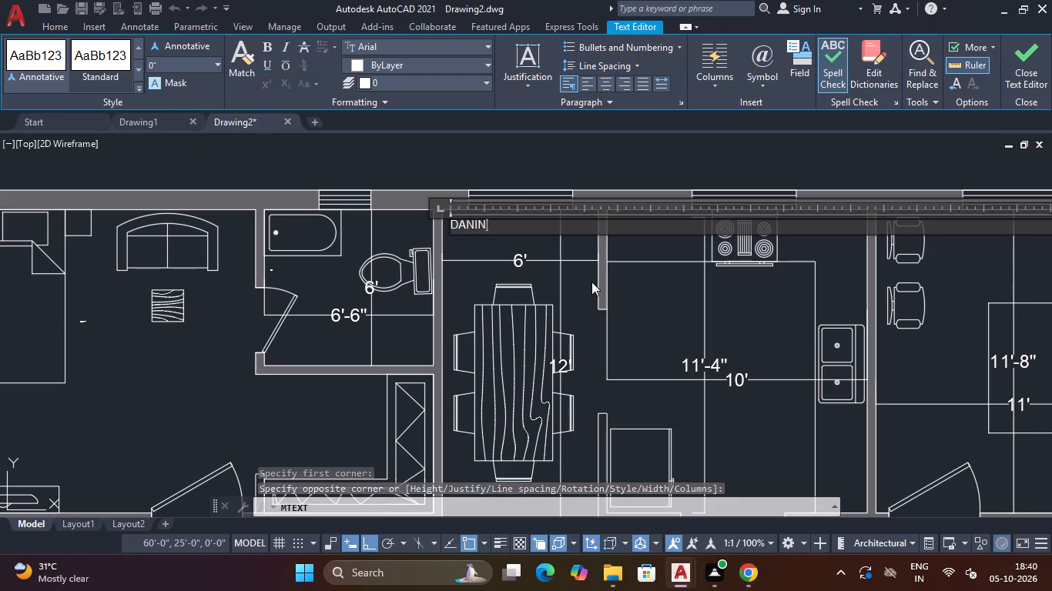
key(BackSpace)
key(BackSpace)
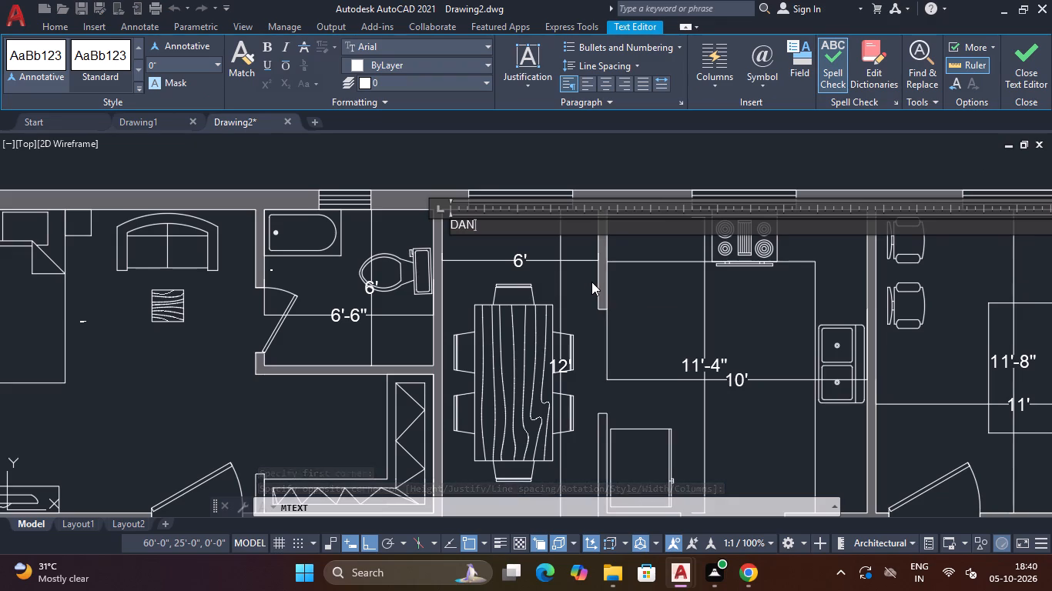
text(NING)
key(space)
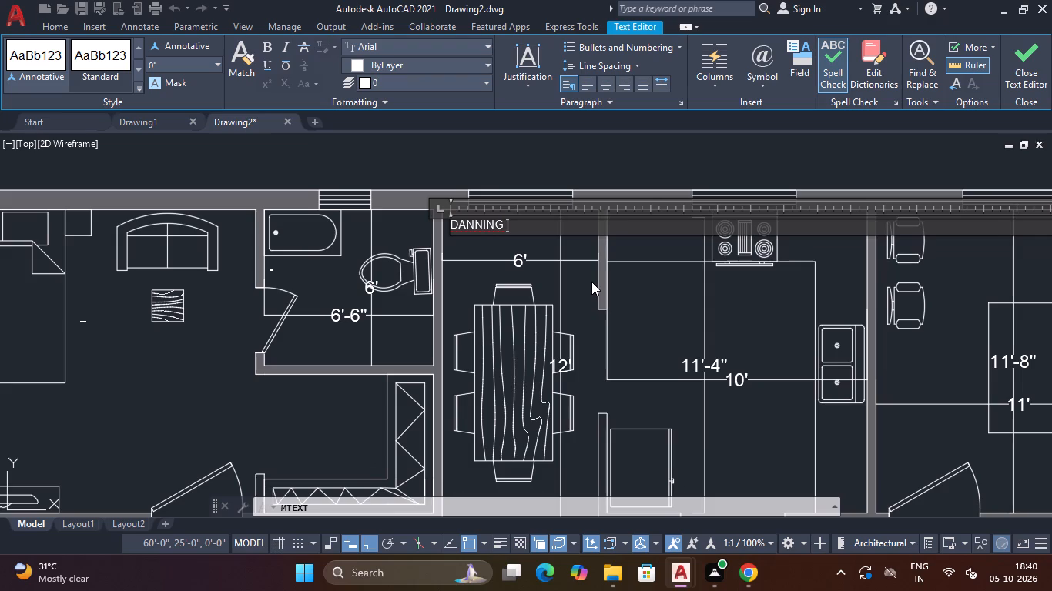
click(484, 230)
click(524, 230)
key(BackSpace)
key(BackSpace)
key(BackSpace)
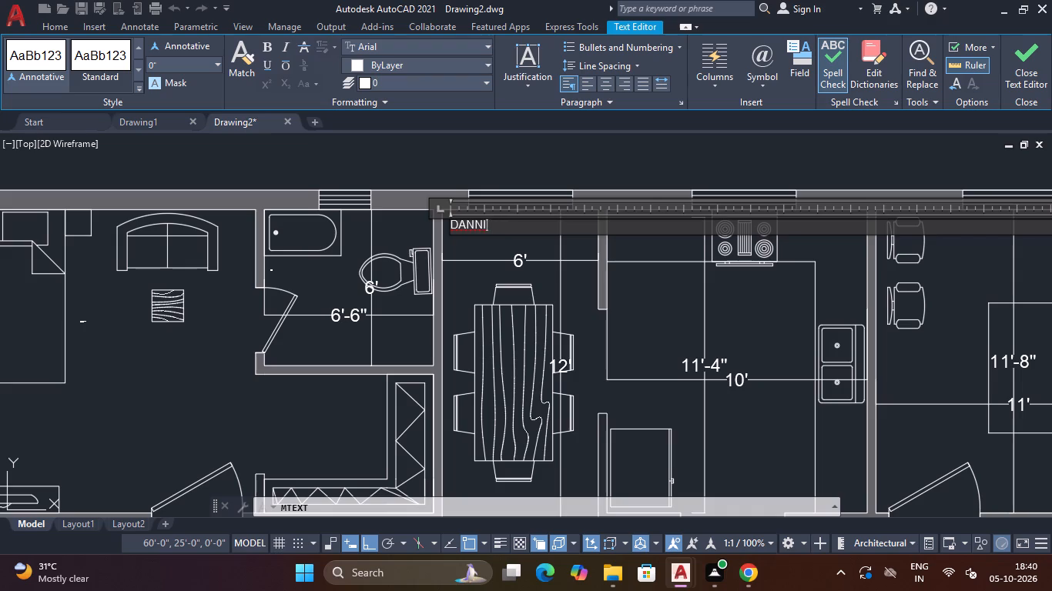
key(BackSpace)
key(BackSpace)
text(ING)
key(space)
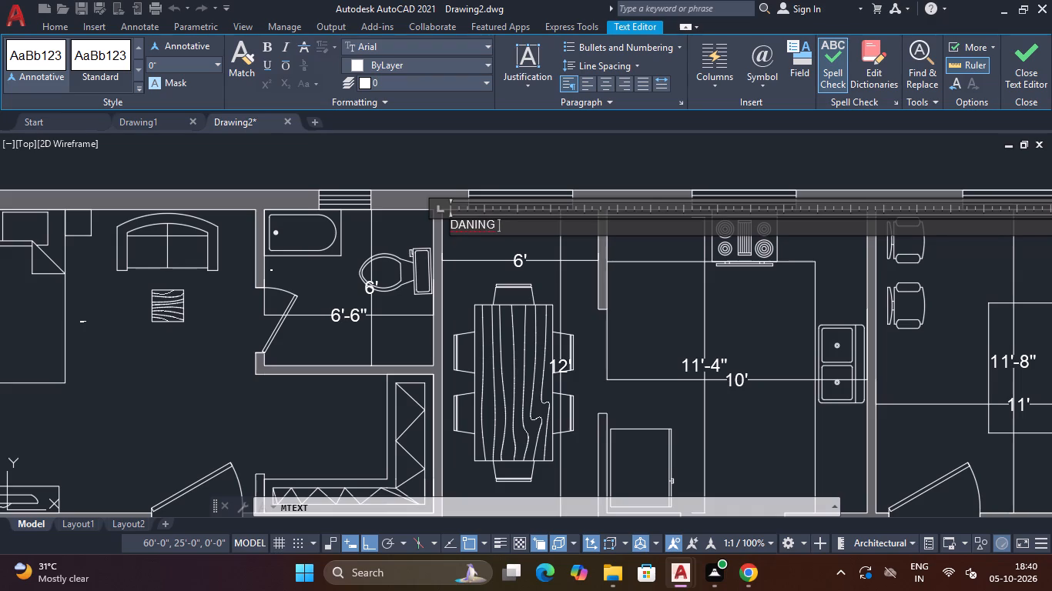
text(AREA)
key(Left)
key(Left)
key(Left)
key(Left)
key(Left)
key(Left)
key(Left)
key(Left)
key(Left)
key(BackSpace)
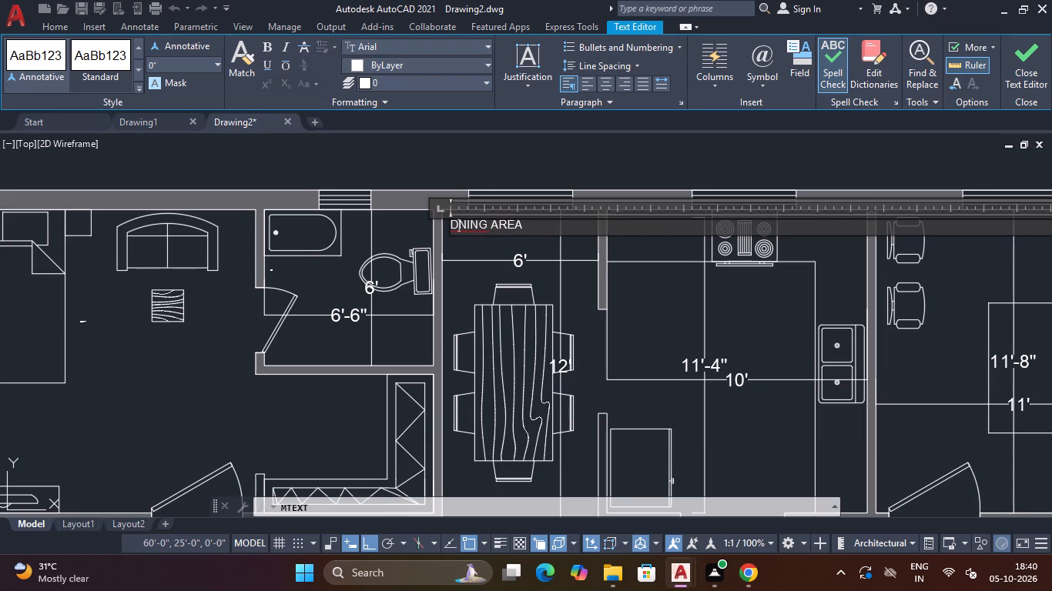
key(i)
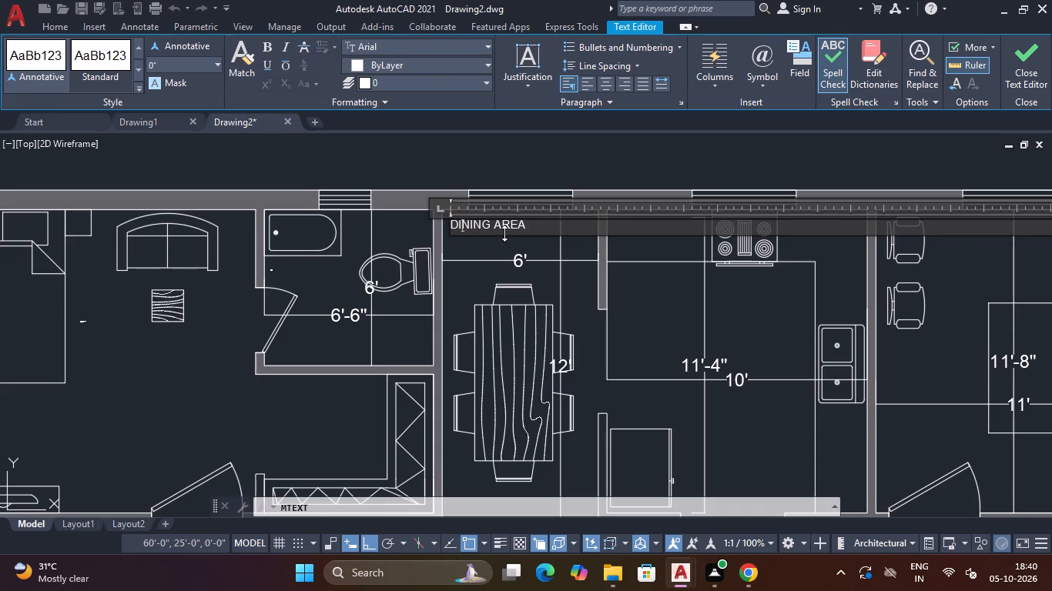
key(Right)
key(Right)
key(Right)
key(Right)
key(Right)
key(Right)
key(Right)
key(Right)
key(Right)
Add the room size 6' X 12' as the second line of the dining area label and finish the text.
key(Return)
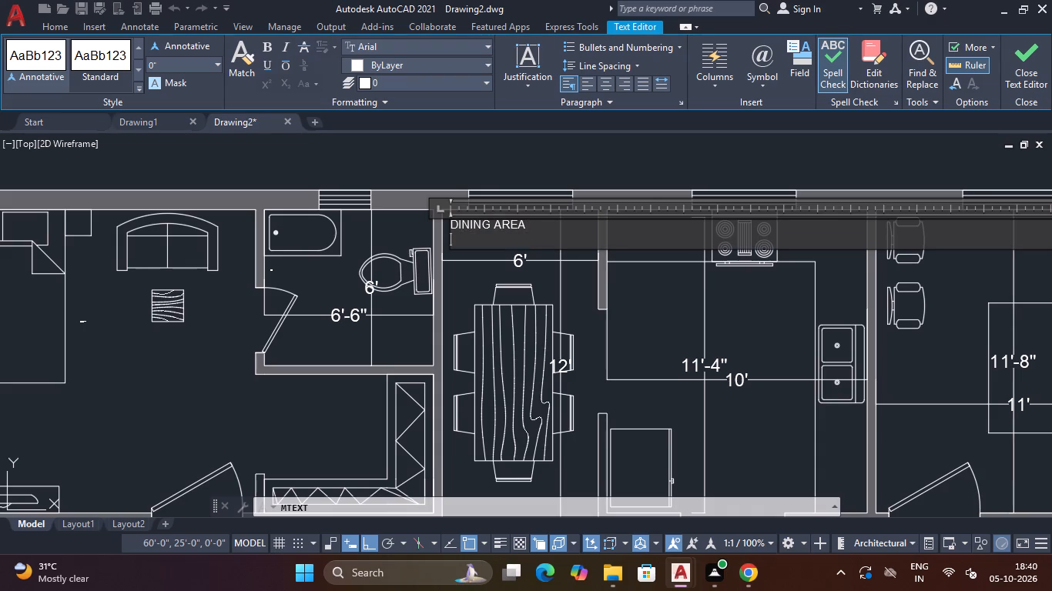
text(12)
key(apostrophe)
key(BackSpace)
key(BackSpace)
key(BackSpace)
key(BackSpace)
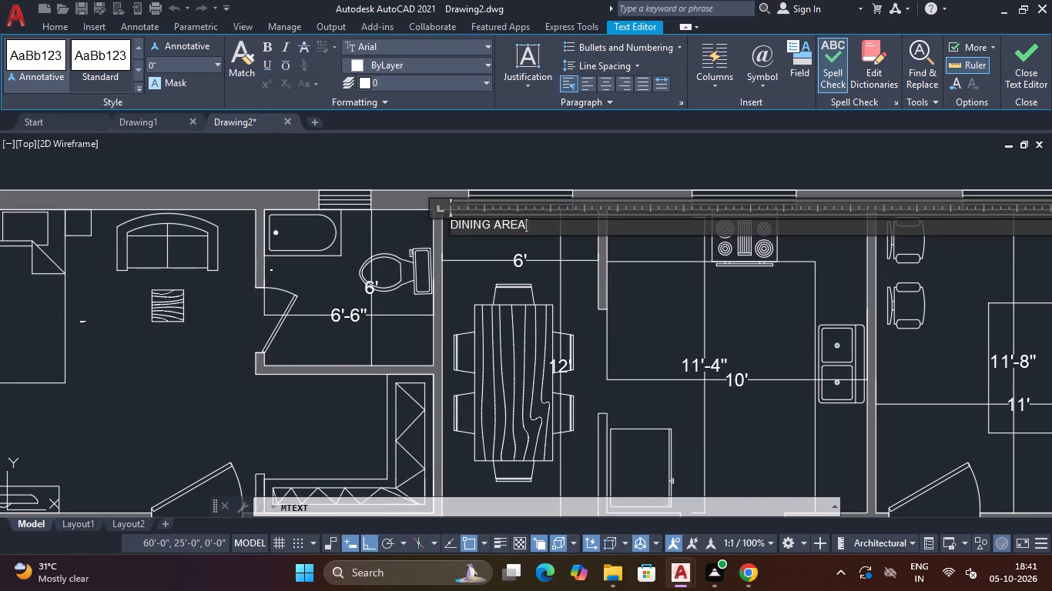
key(space)
key(Return)
text(12')
key(space)
text(X)
key(space)
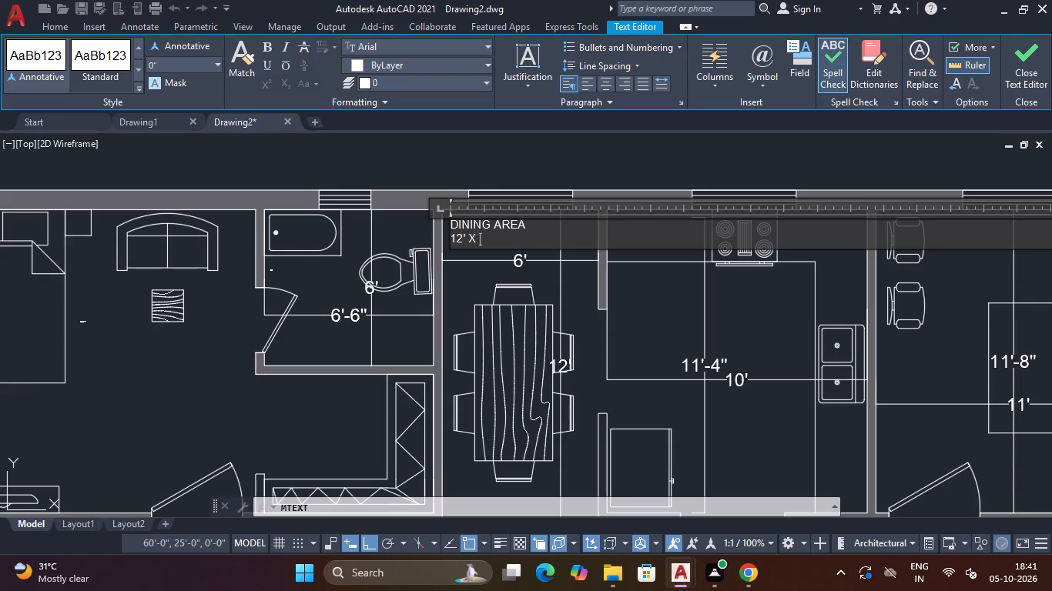
key(6)
key(BackSpace)
key(BackSpace)
key(BackSpace)
key(BackSpace)
key(BackSpace)
key(BackSpace)
key(BackSpace)
text(6' X 12)
key(apostrophe)
click(1033, 55)
middle_drag(795, 285, 747, 259)
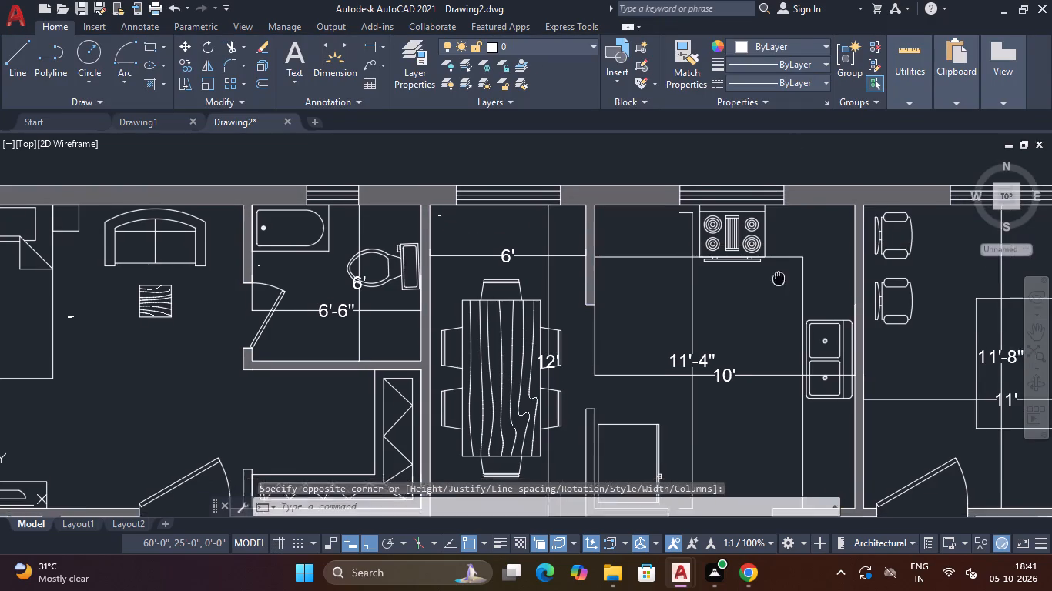
Create a multiline text label in the kitchen, southwest of the stove, reading KITCHEN with 12' X 10' on the second line.
middle_drag(747, 259, 675, 202)
click(303, 51)
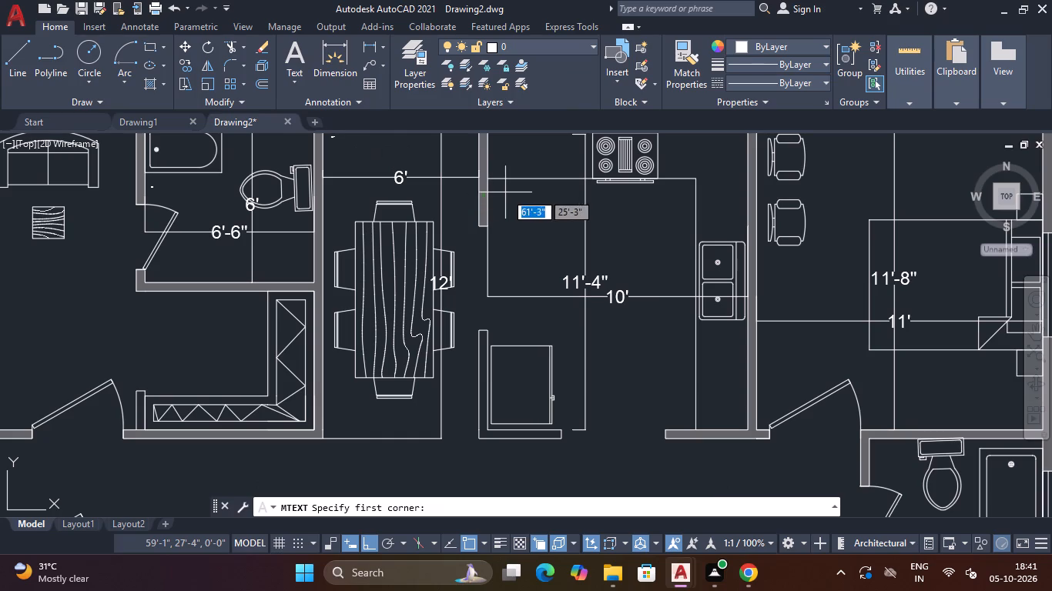
click(511, 192)
click(674, 275)
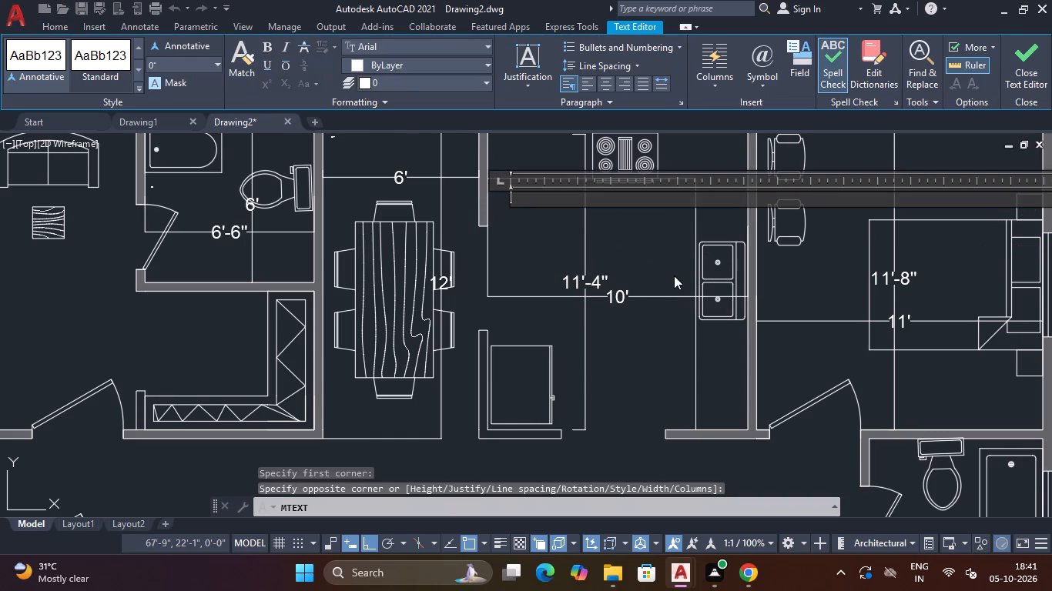
text(KI)
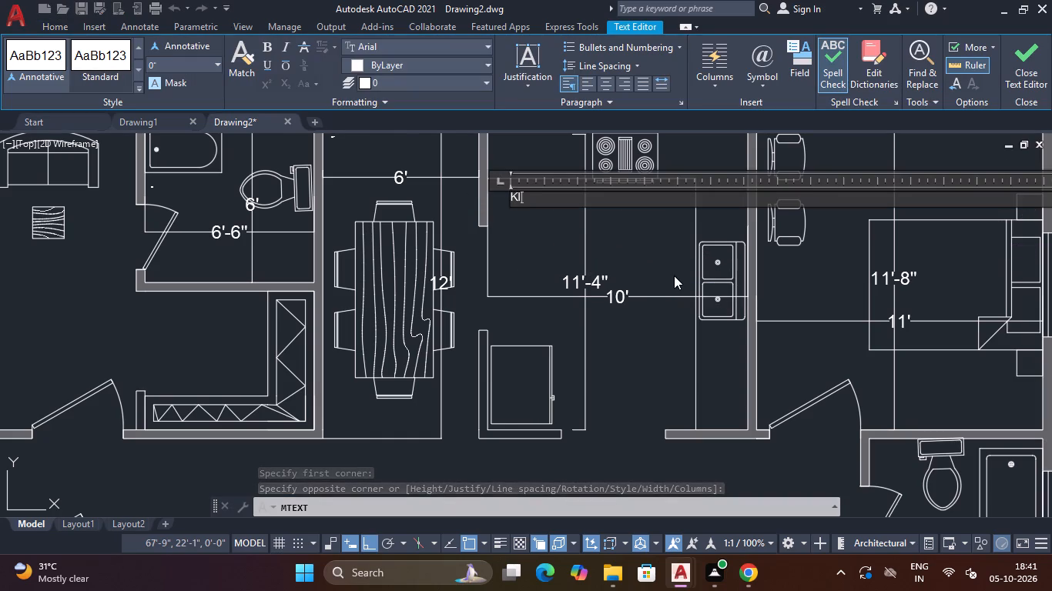
text(TCH)
text(EN)
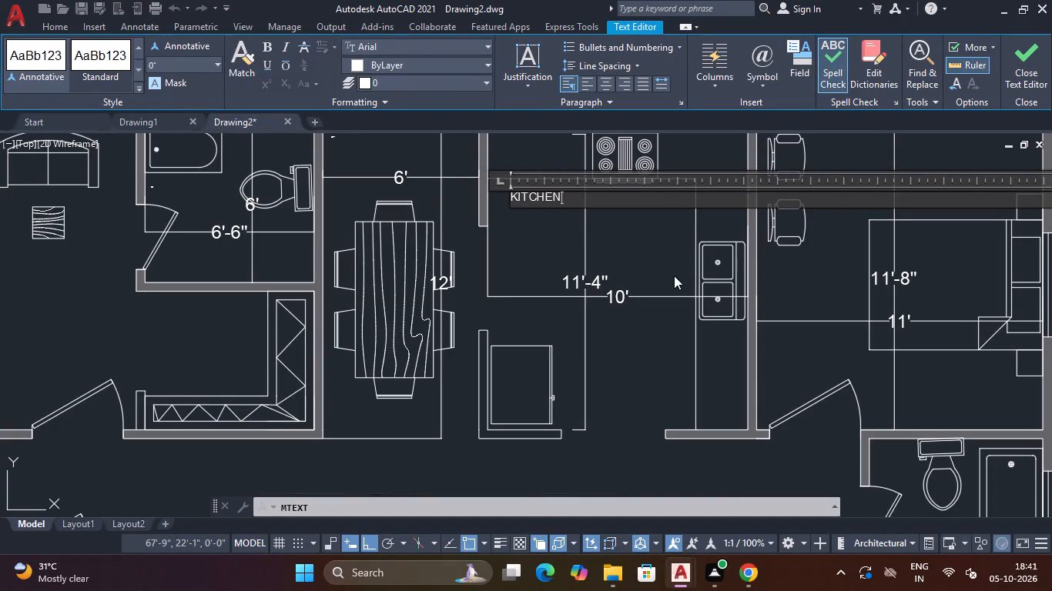
key(Return)
text(12')
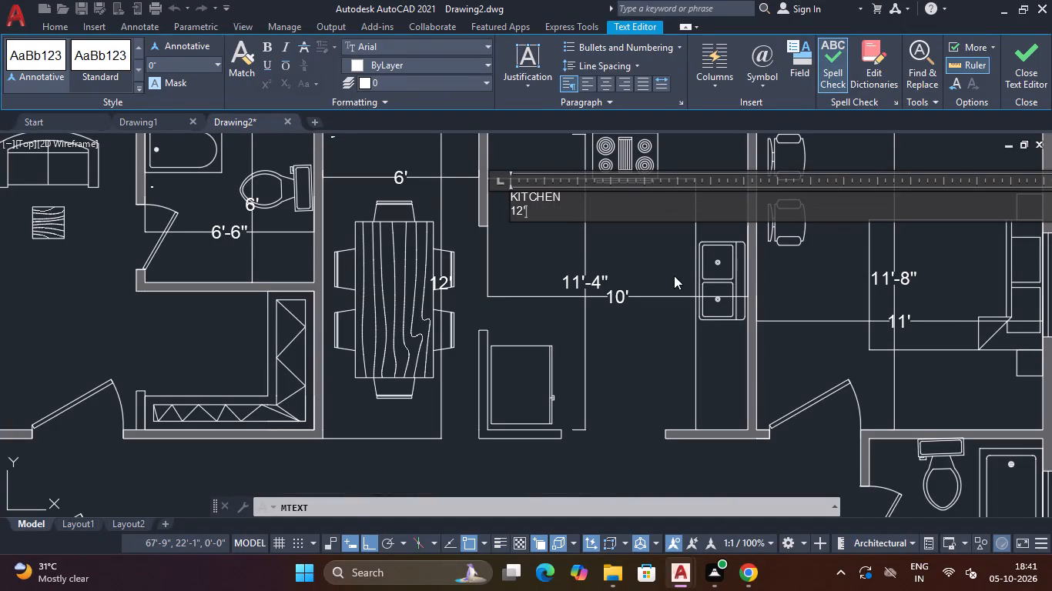
key(space)
text(X)
key(space)
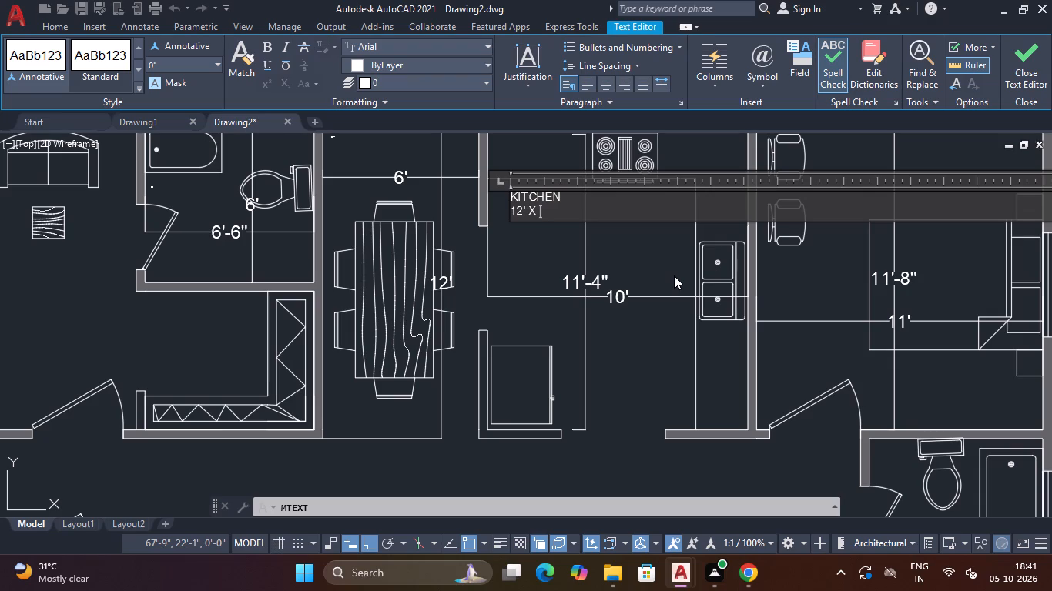
text(10)
key(apostrophe)
click(1029, 43)
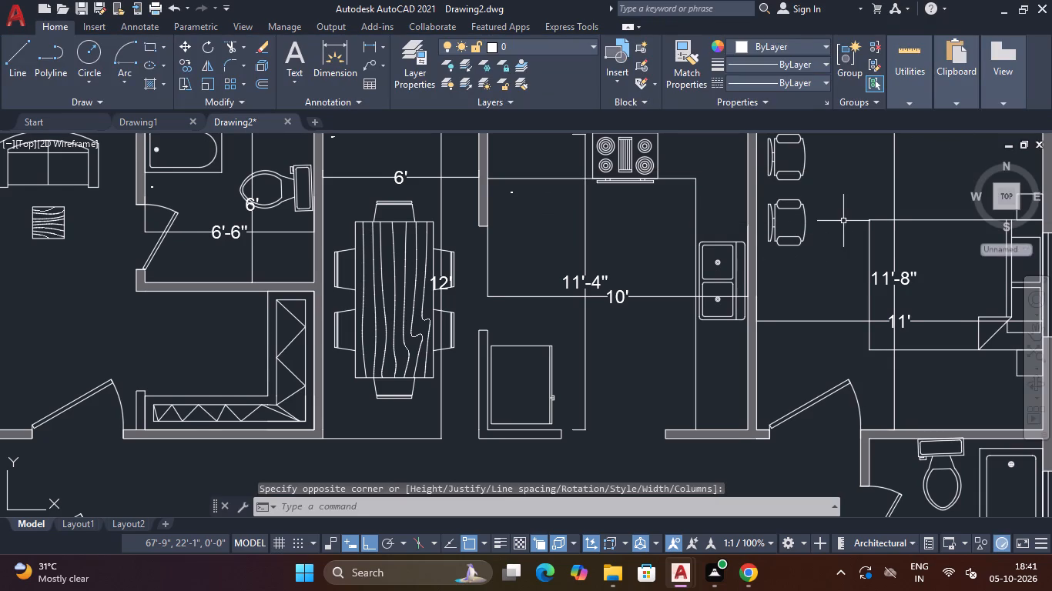
Create a multiline text label in the northeast bedroom, between the chairs and the bed, with BEDROOM 1 as its first line.
middle_drag(845, 219, 659, 308)
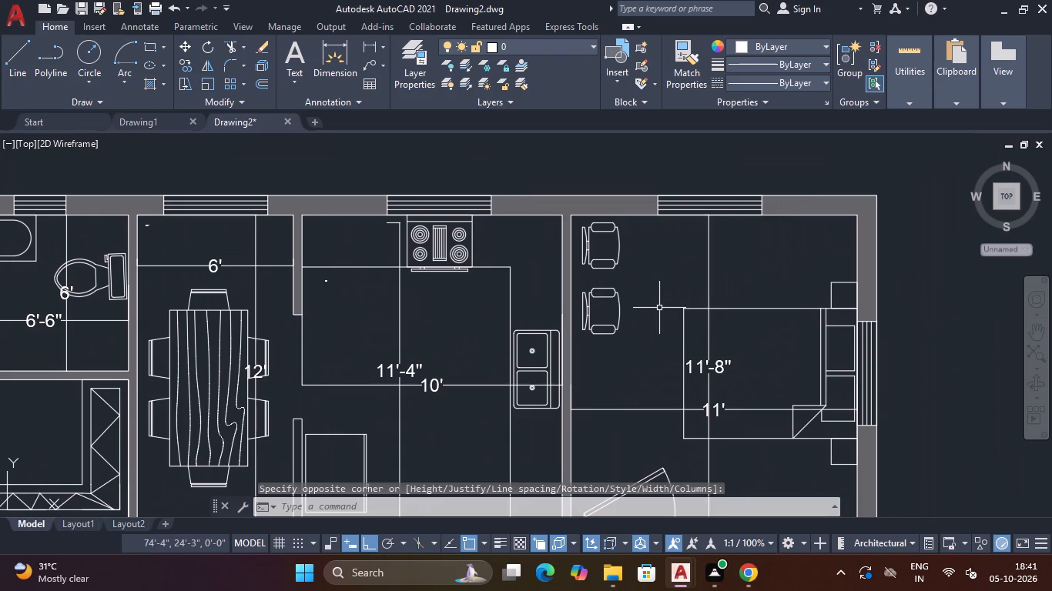
click(297, 46)
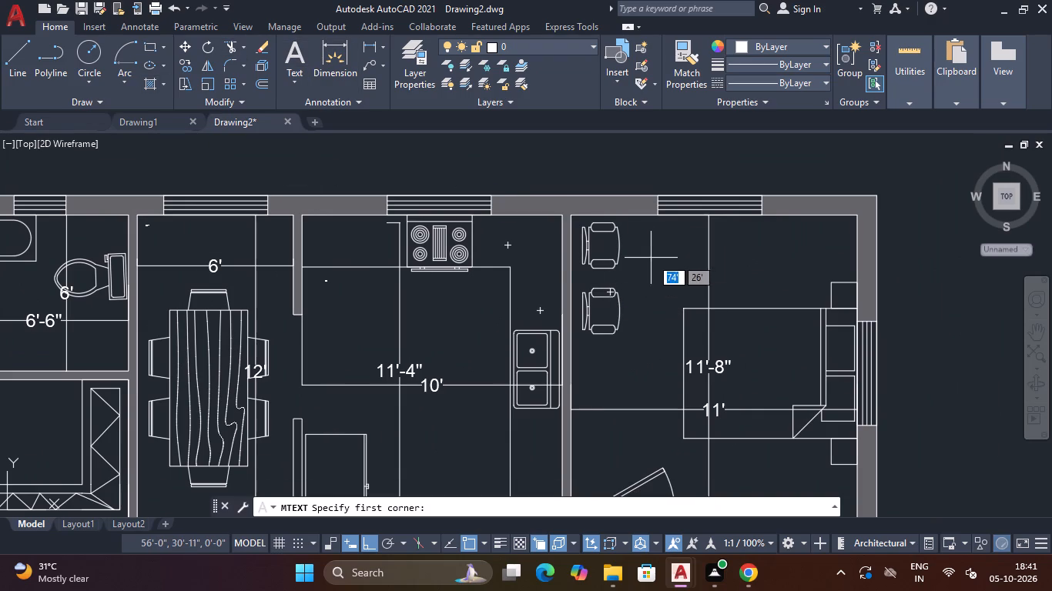
click(653, 245)
click(837, 301)
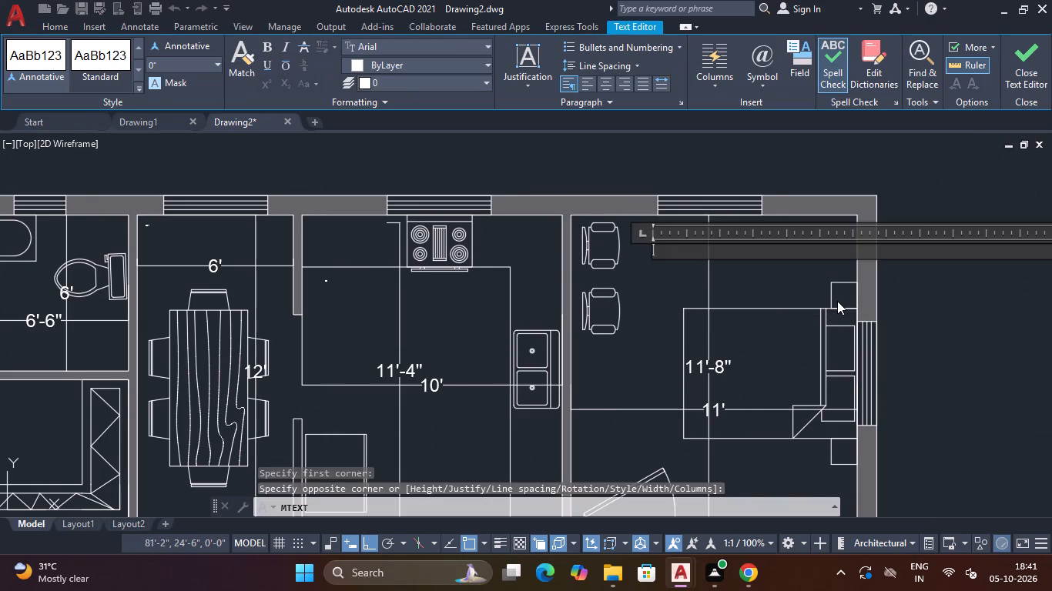
text(BEDROOM)
key(space)
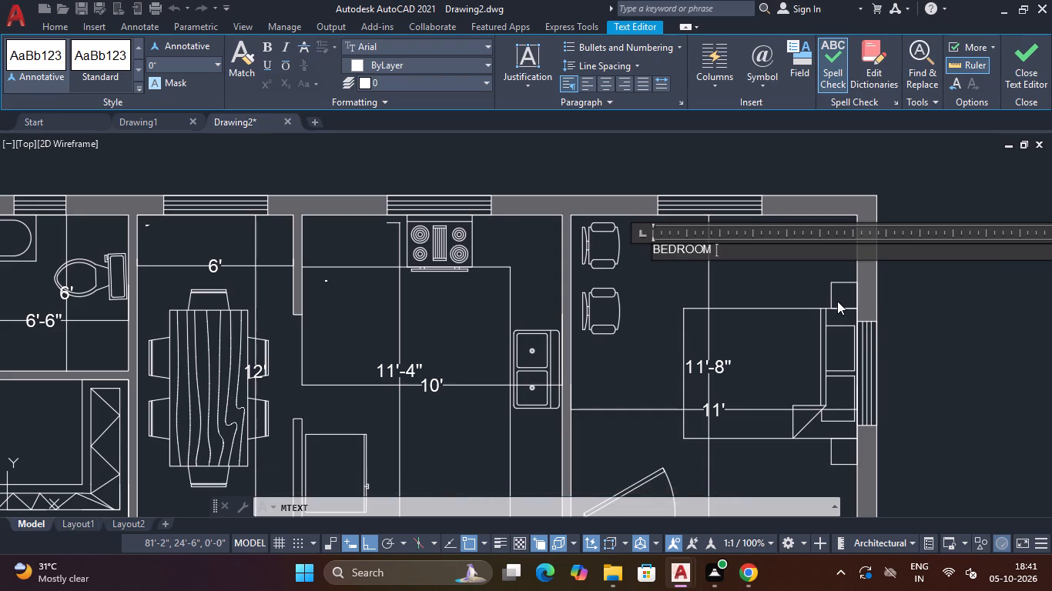
key(1)
key(Return)
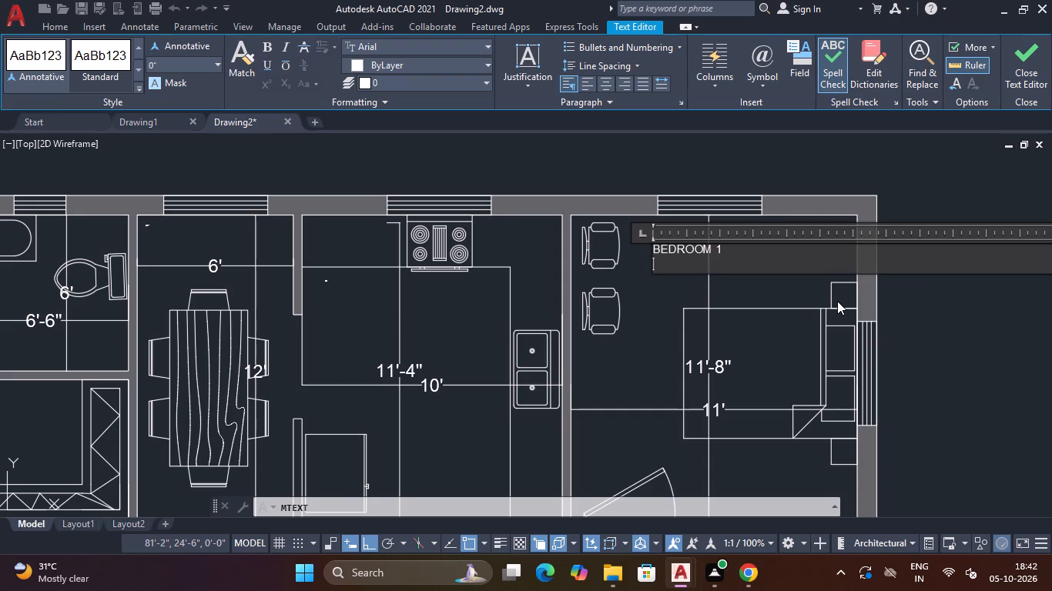
Add the room size 11'8" X 11' as the second line of the BEDROOM 1 label and finish the text.
text(11)
key(apostrophe)
key(9)
key(BackSpace)
text(8")
key(space)
text(X)
key(space)
text(11")
key(BackSpace)
key(apostrophe)
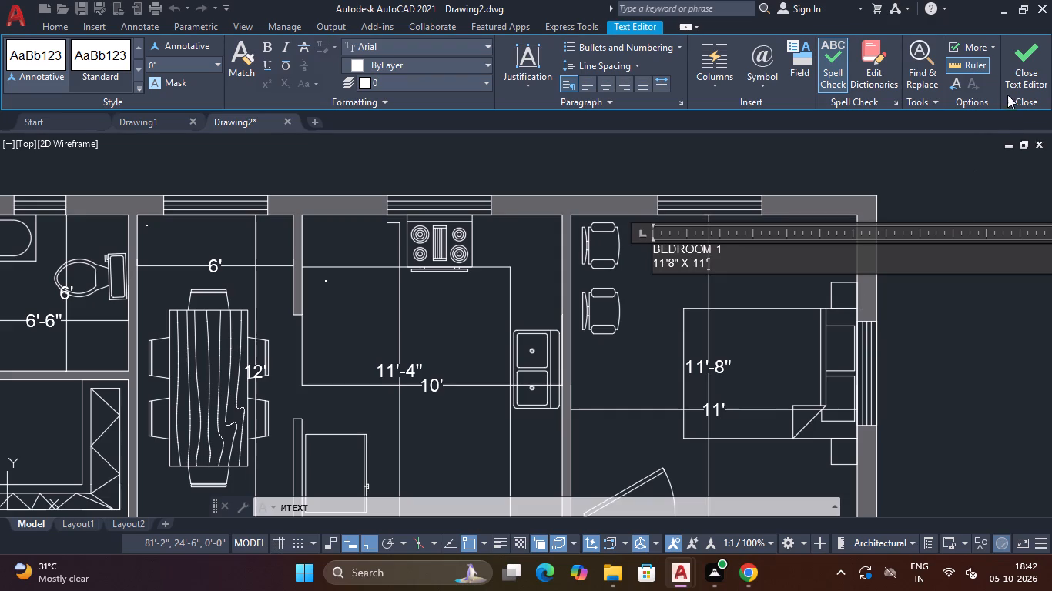
click(1007, 88)
Create a multiline text label in the southeast bedroom, north of the bed beside the door, with BEDROOM 2 as its first line.
middle_drag(782, 284, 795, 181)
scroll(782, 199, down, 2)
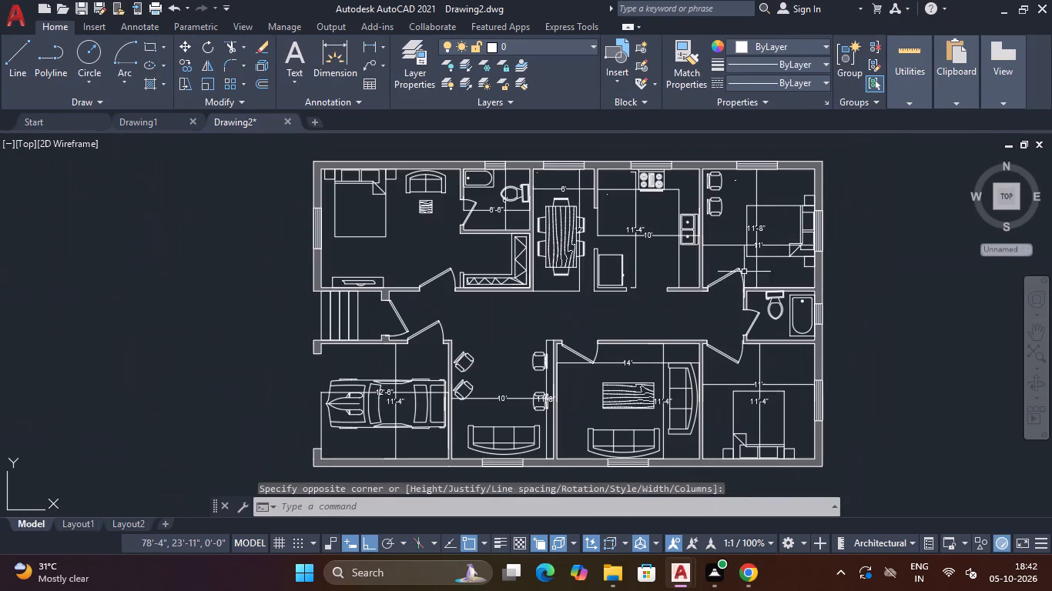
scroll(720, 316, up, 2)
middle_drag(722, 316, 522, 311)
scroll(541, 294, down, 2)
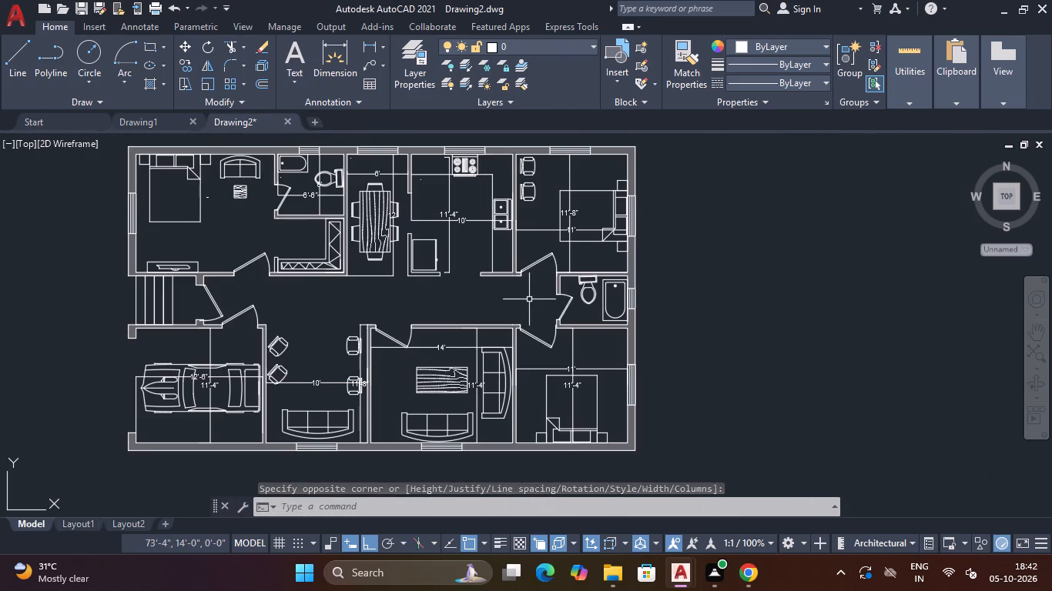
middle_drag(526, 301, 541, 206)
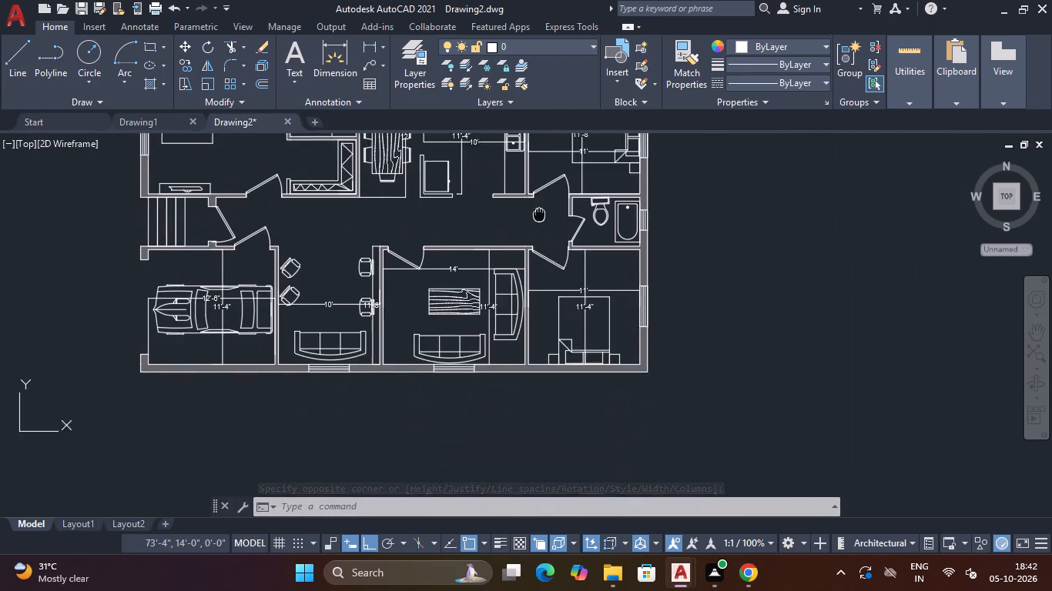
middle_drag(541, 206, 541, 192)
scroll(618, 293, up, 2)
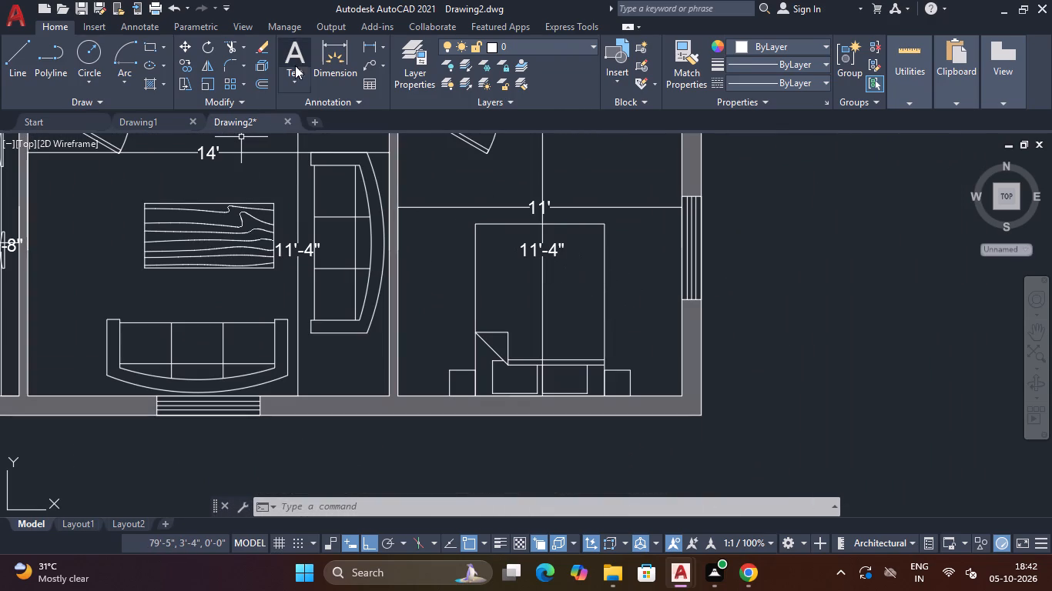
click(297, 59)
middle_drag(420, 201, 397, 279)
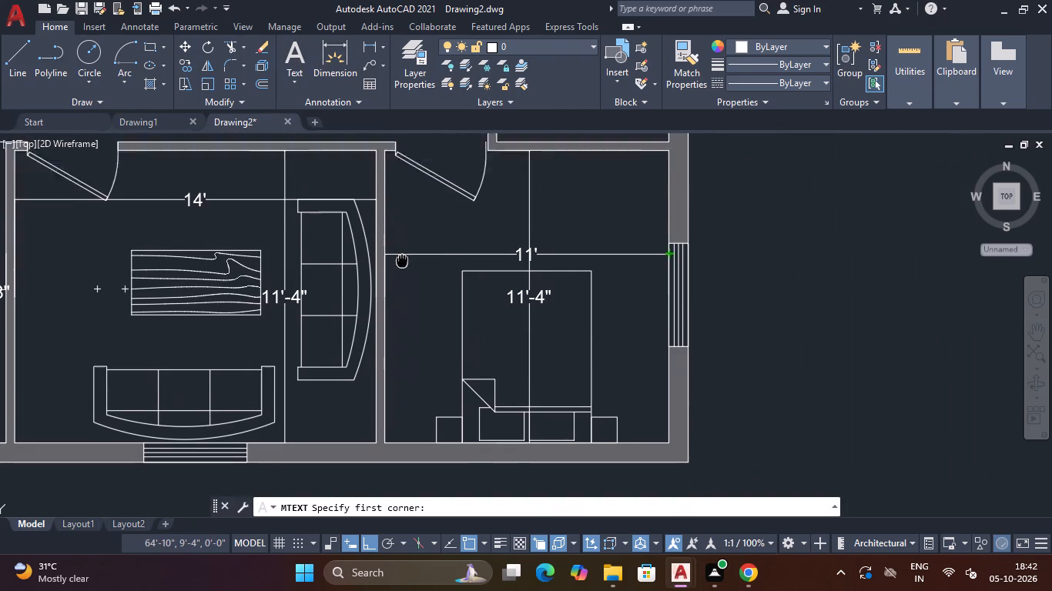
middle_drag(397, 279, 384, 317)
click(482, 235)
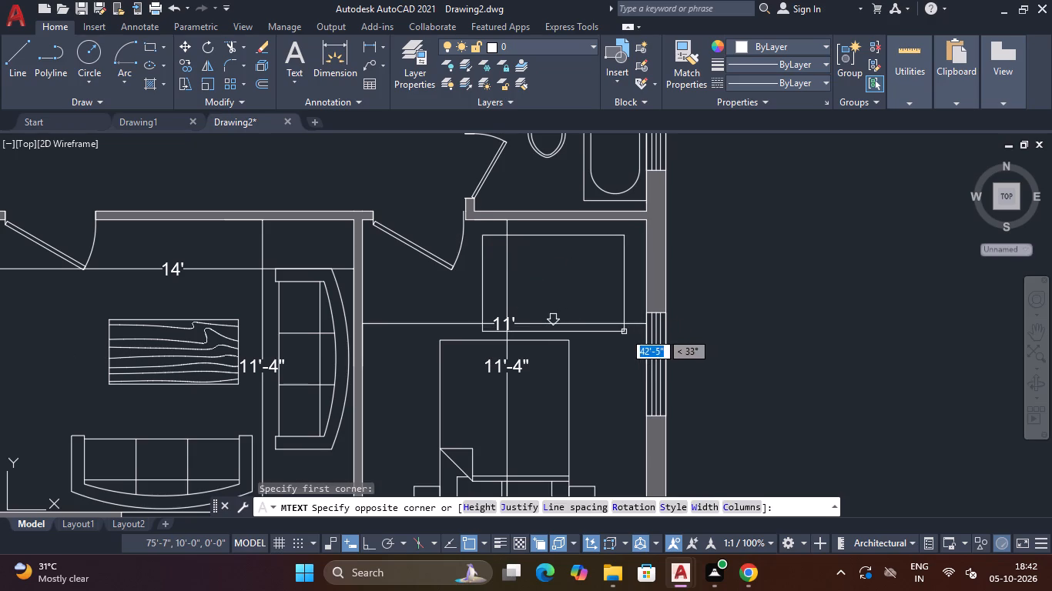
click(630, 322)
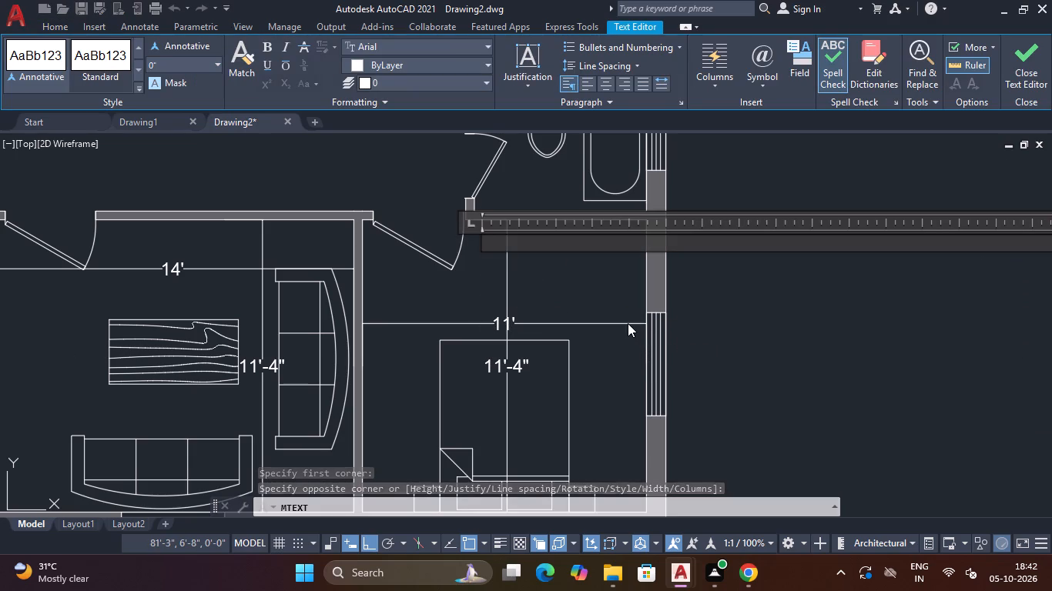
text(BED)
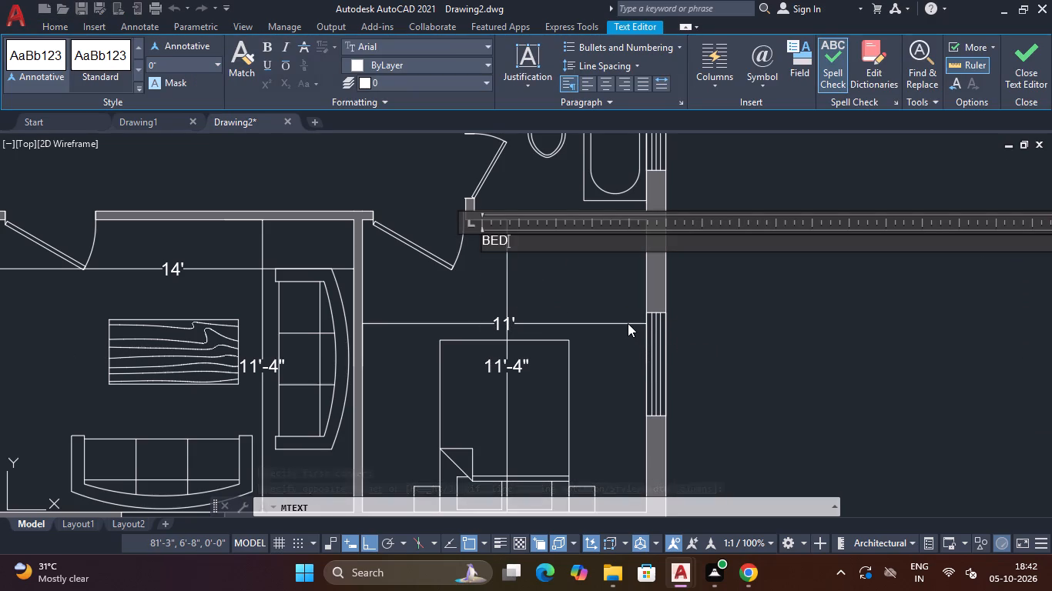
text(ROOM)
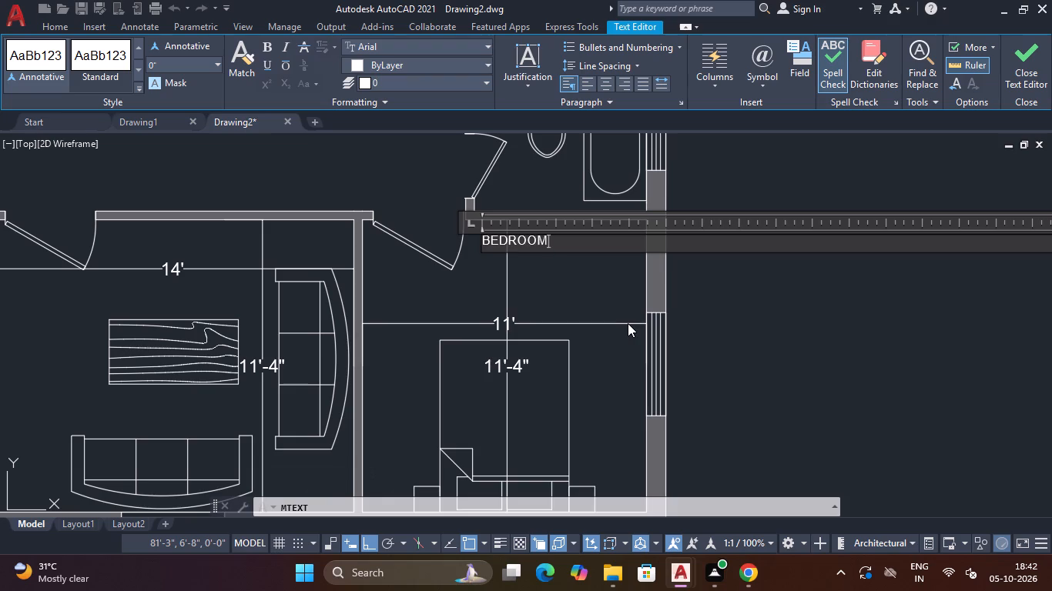
key(space)
key(2)
key(Return)
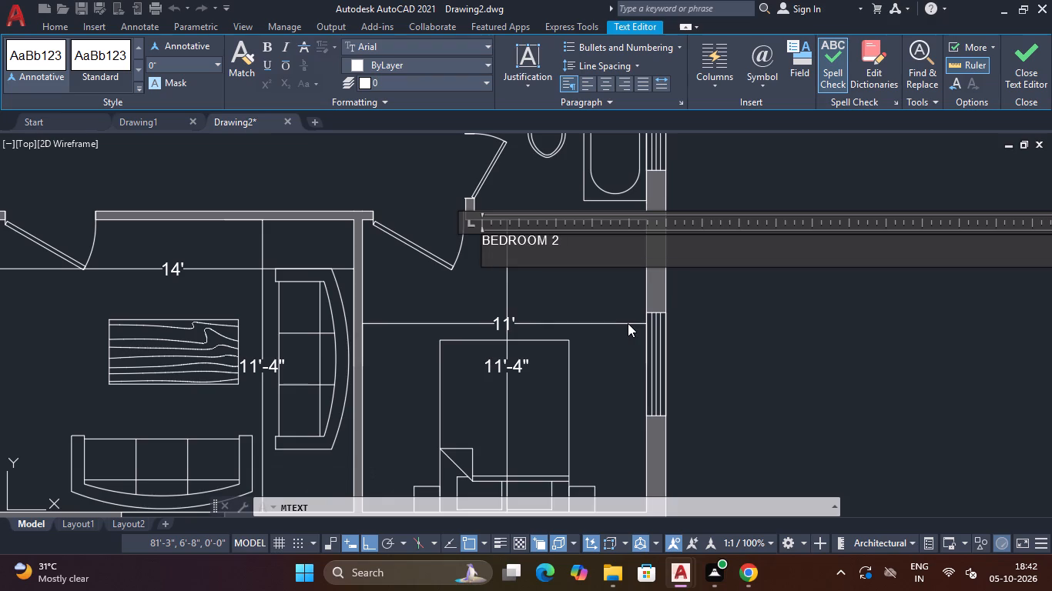
Add the room size 11' X 11'4" as the second line of the BEDROOM 2 label and finish the text.
text(11')
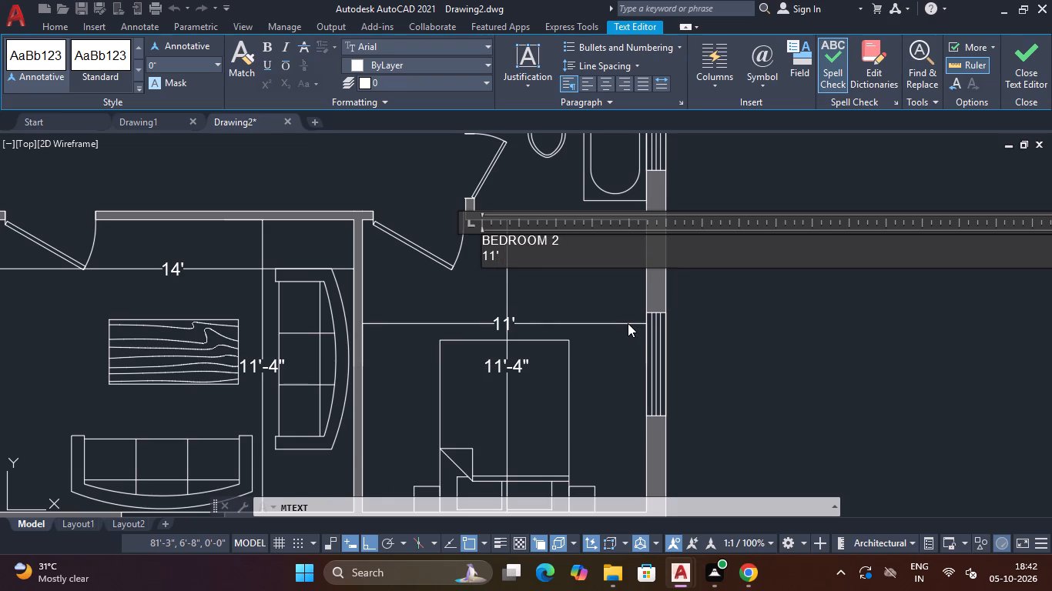
key(space)
text(X)
key(space)
key(1)
key(1)
key(apostrophe)
text(4")
click(1013, 46)
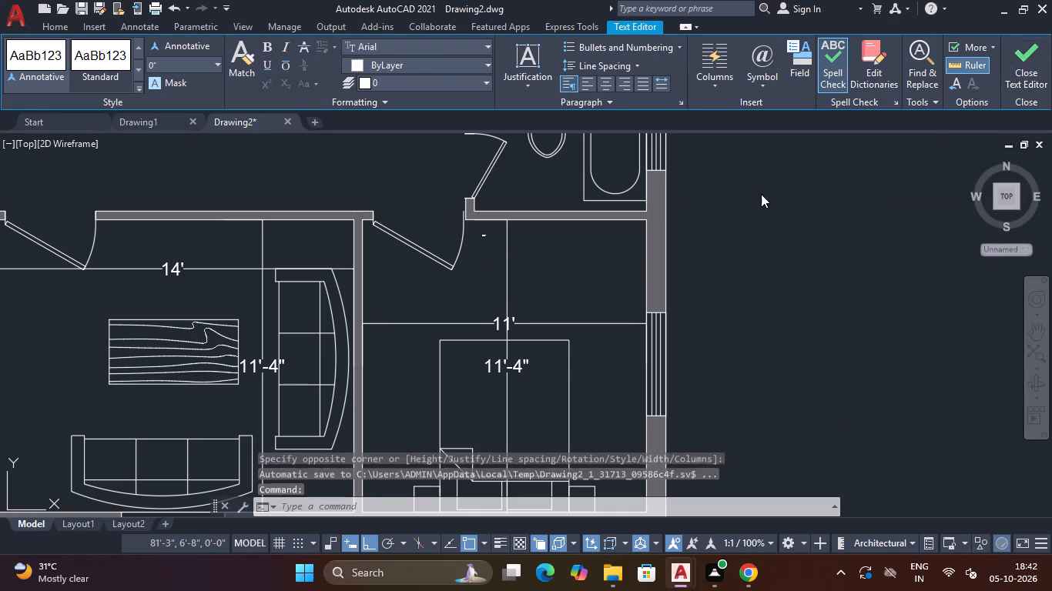
middle_drag(419, 290, 736, 212)
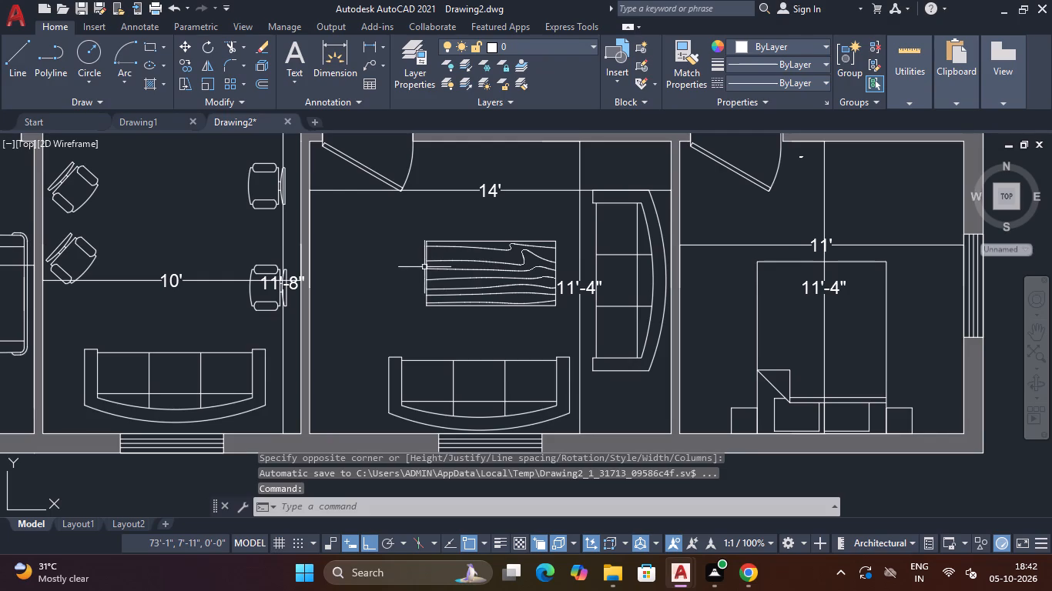
Create a multiline text label between the west wall and the wooden table, south of the door, with DRAWING ROOM as its first line.
middle_drag(424, 267, 424, 313)
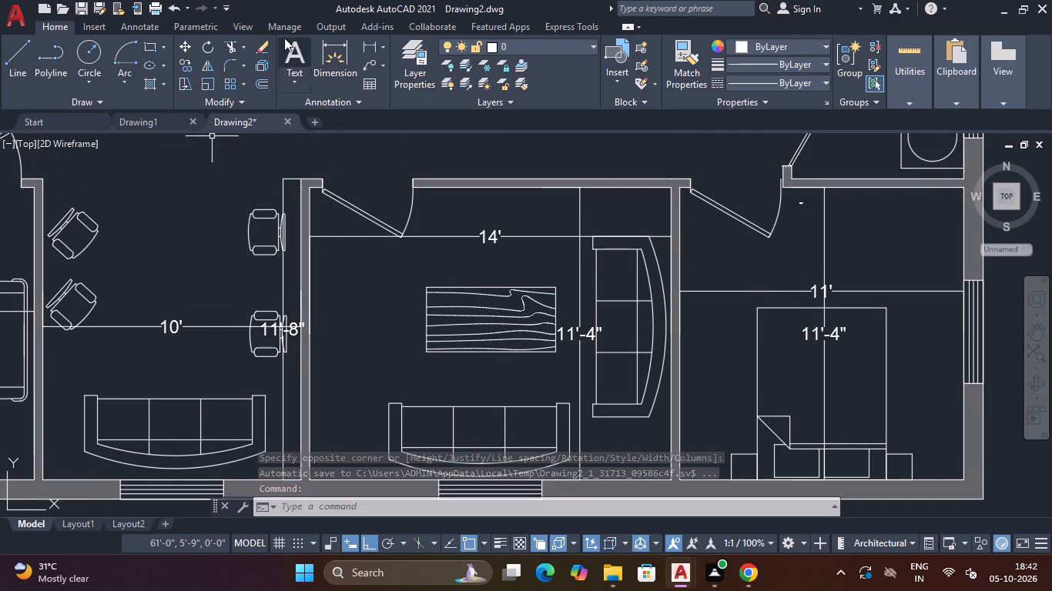
click(284, 38)
click(324, 268)
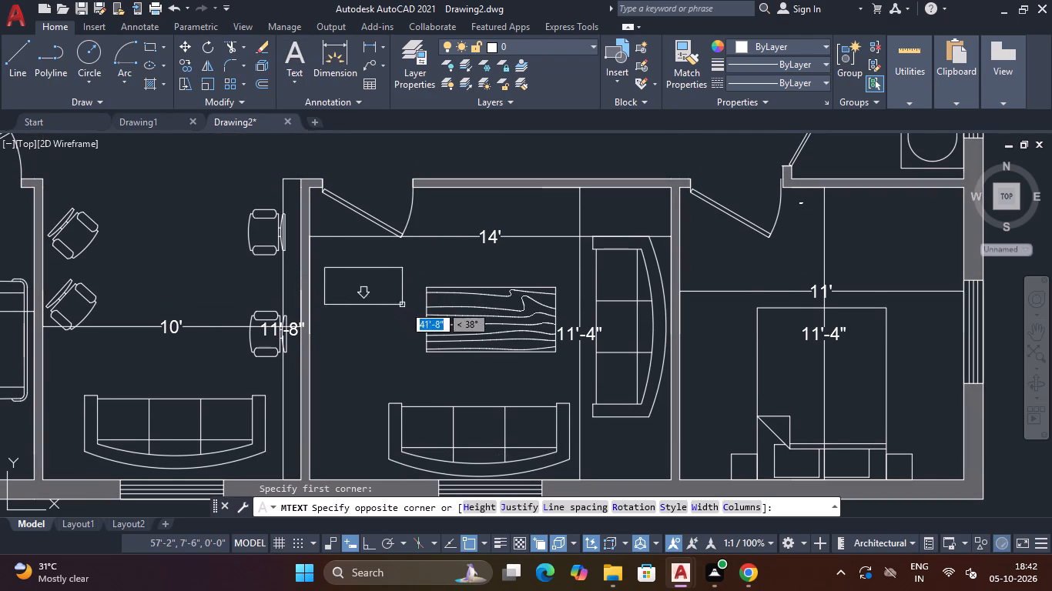
click(459, 323)
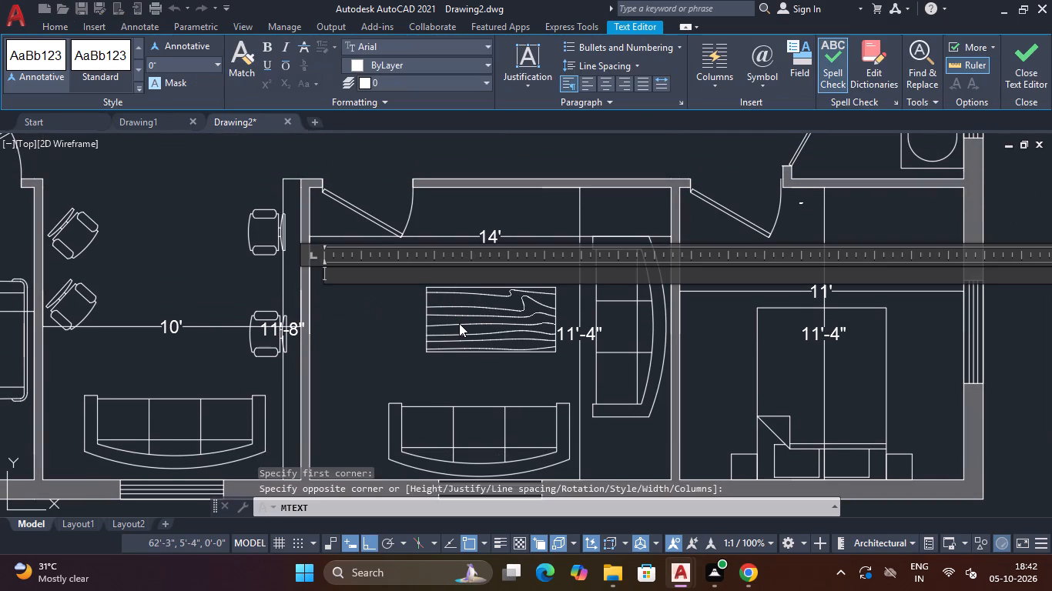
text(14)
key(BackSpace)
key(BackSpace)
key(BackSpace)
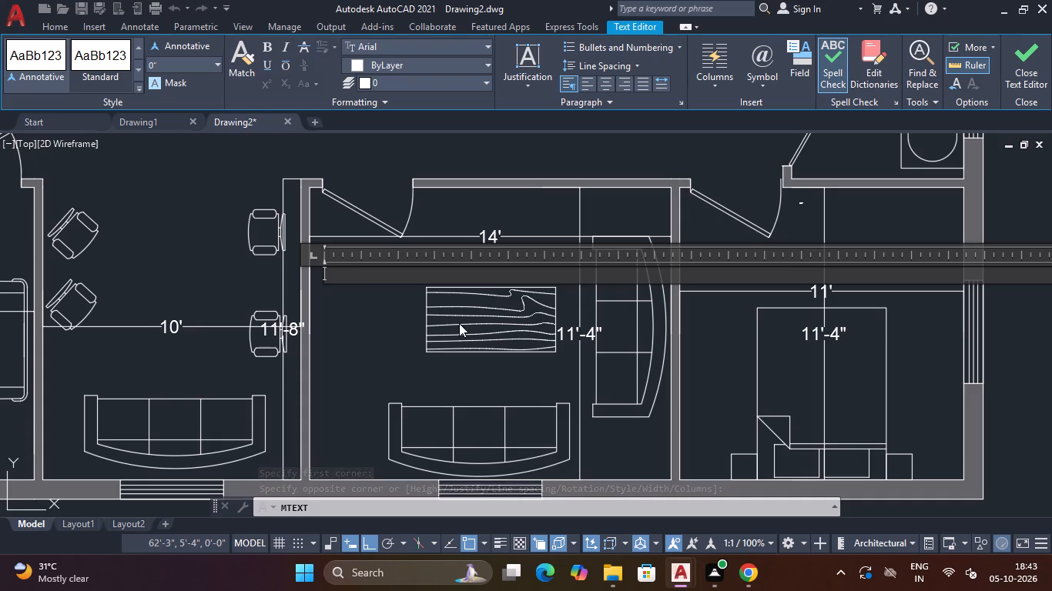
text(DRA)
text(WING)
key(space)
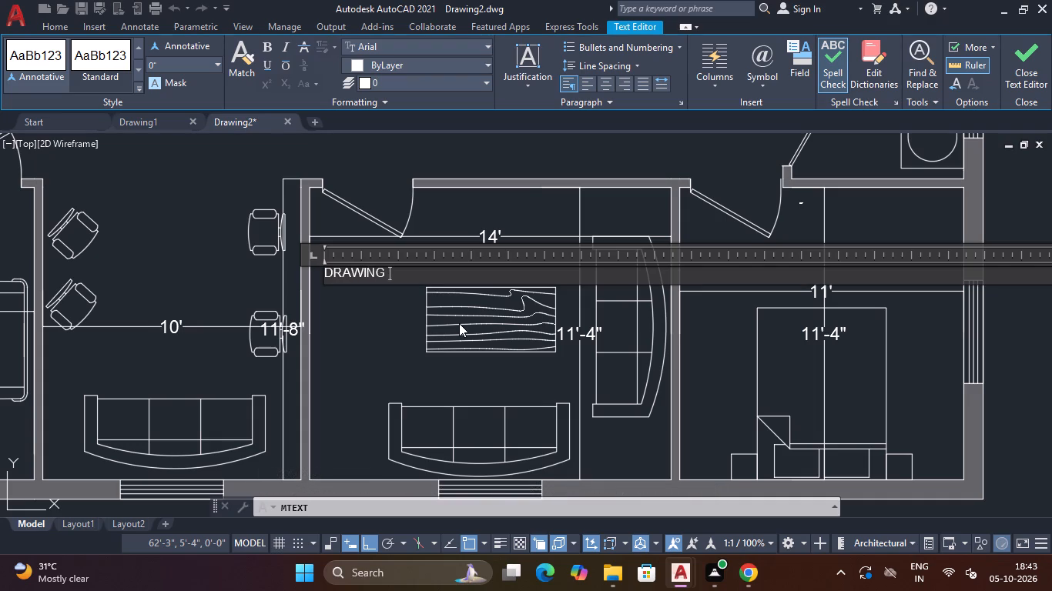
text(ROOM)
key(space)
key(Return)
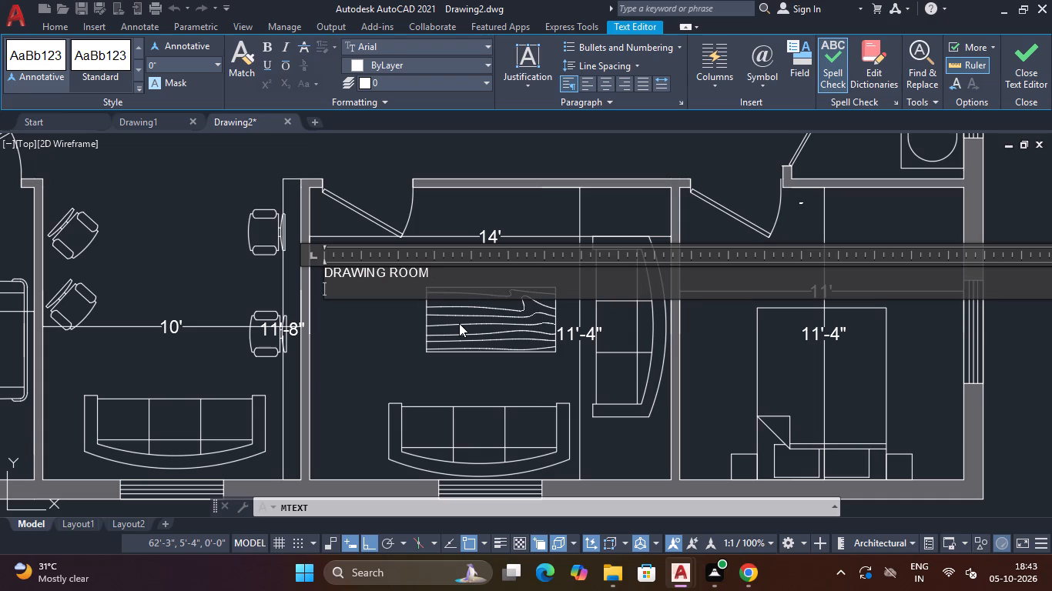
Add the room size 14' X 11'4" as the second line of the DRAWING ROOM label and finish the text.
text(14')
key(space)
text(X)
key(space)
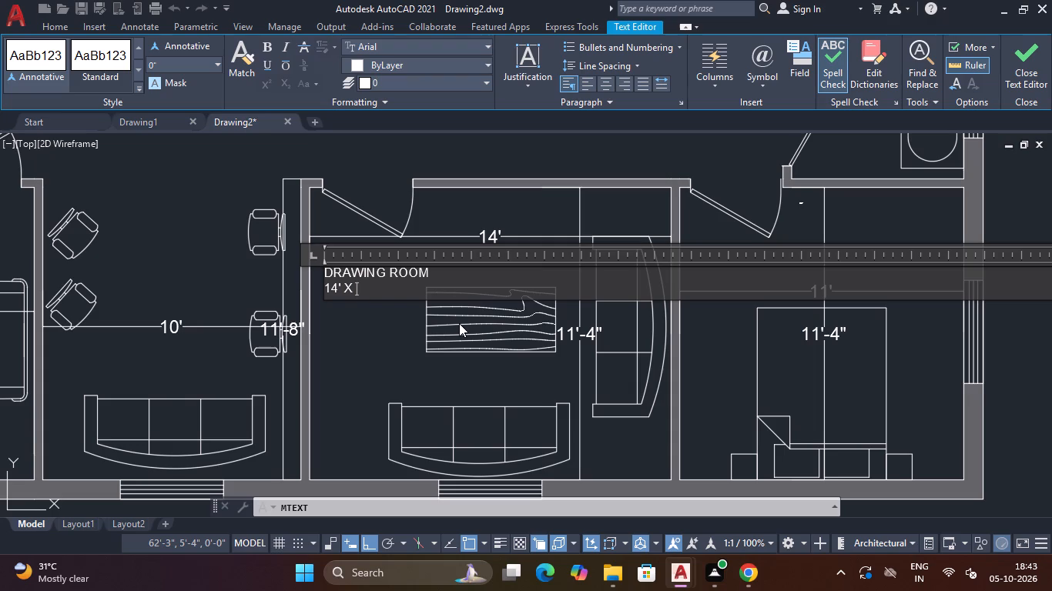
text(11)
key(apostrophe)
text(4")
click(1023, 52)
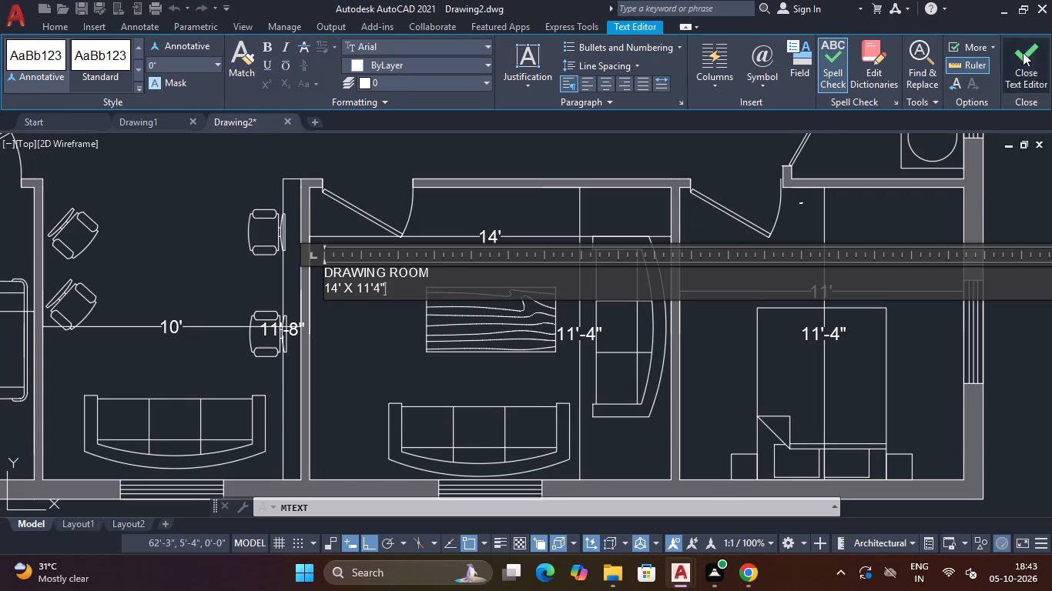
Create a multiline text label between the chairs, north of the sofa in the 10' wide room, with LIVING ROOM as its first line.
middle_drag(345, 316, 670, 342)
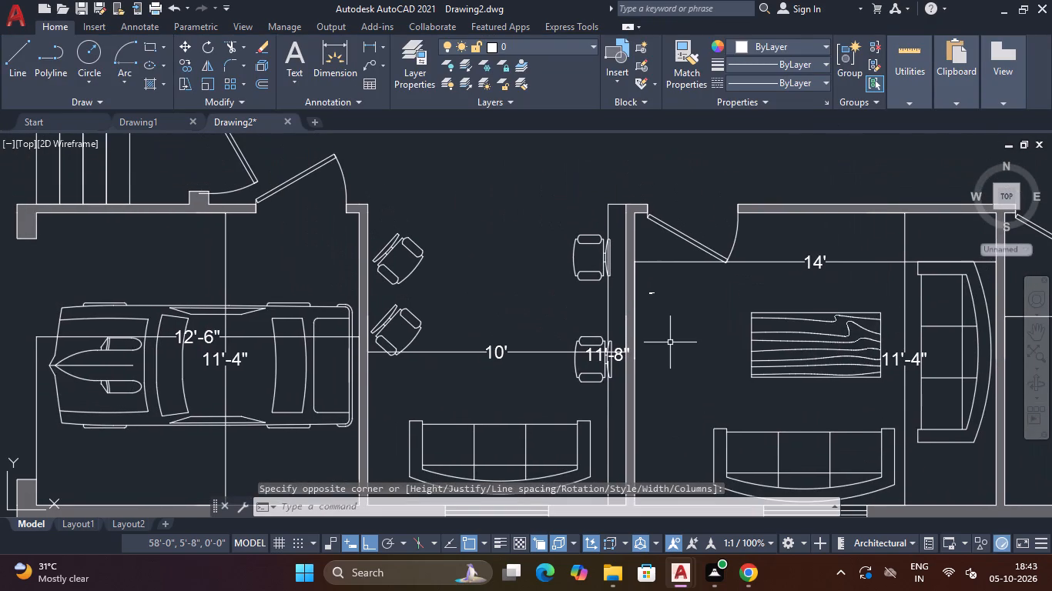
click(292, 50)
click(425, 292)
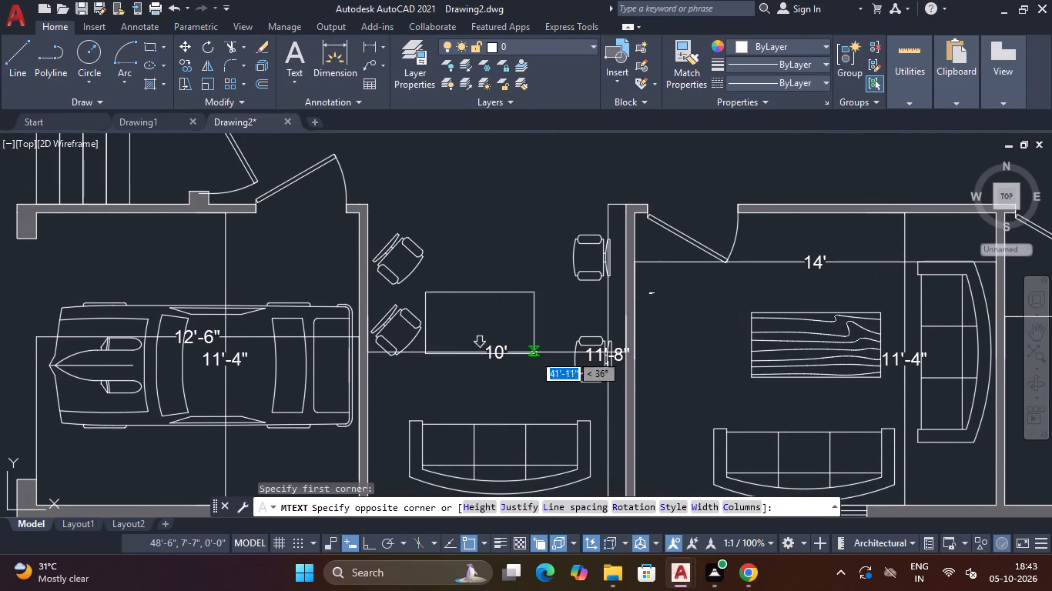
click(598, 332)
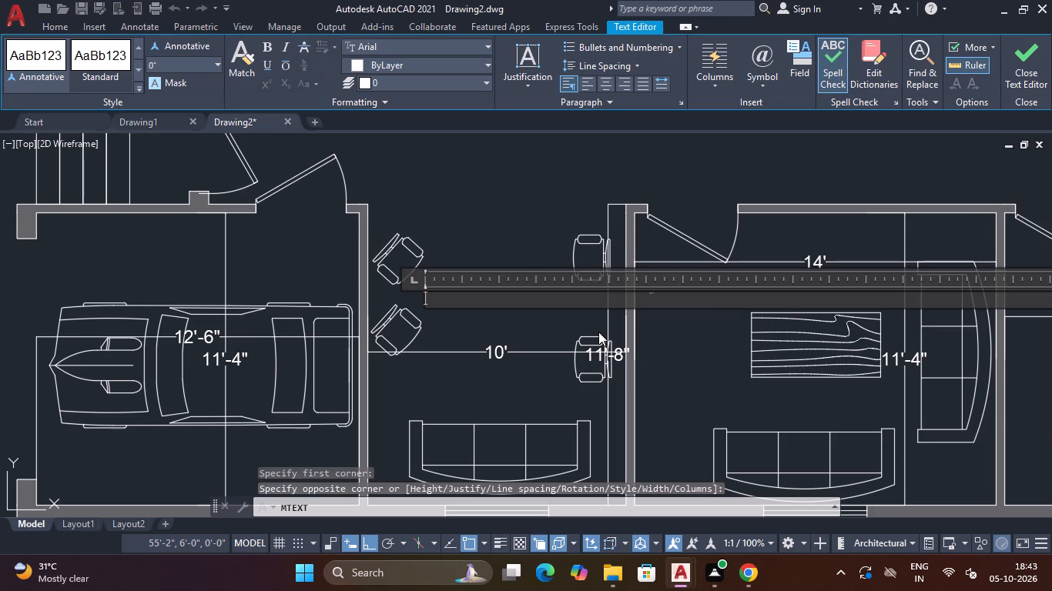
text(LI)
key(v)
text(ING)
key(space)
text(ROO)
text(M)
key(space)
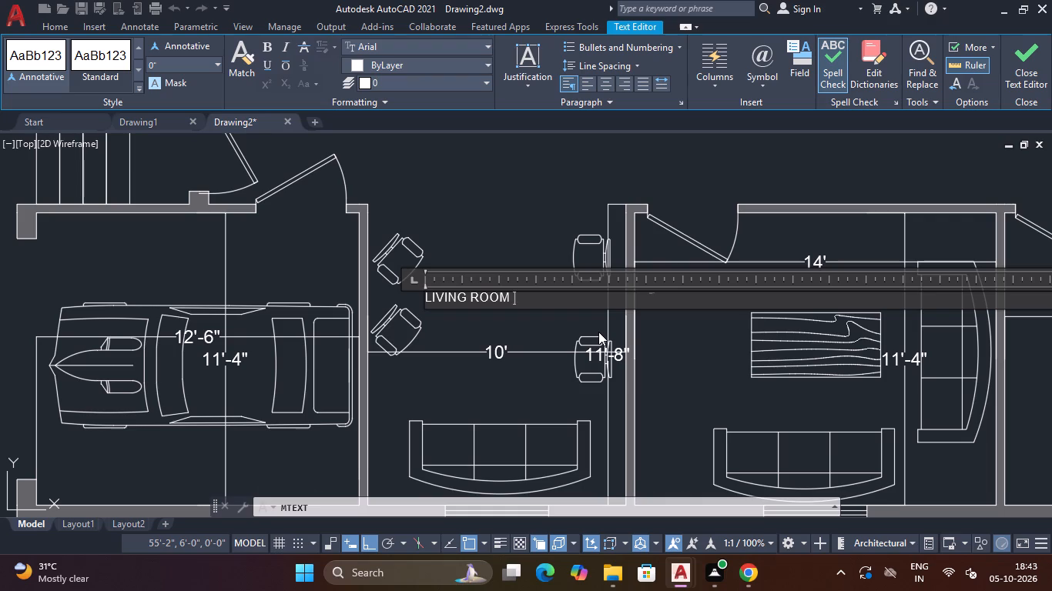
key(Return)
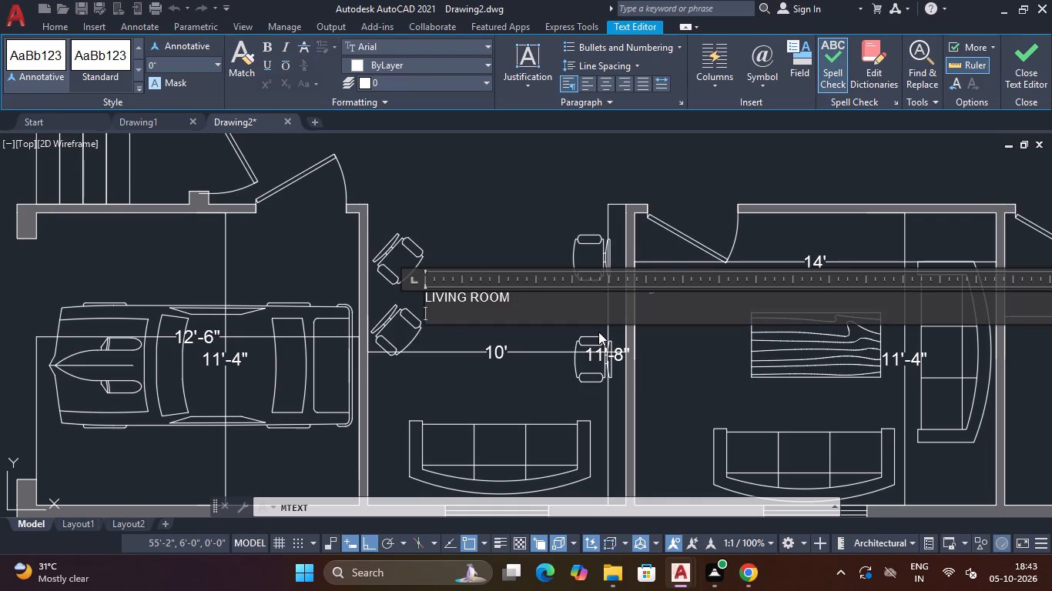
Add the room size 10' X 11' 8" as the second line of the LIVING ROOM label and finish the text.
text(20)
key(BackSpace)
key(BackSpace)
key(BackSpace)
key(Return)
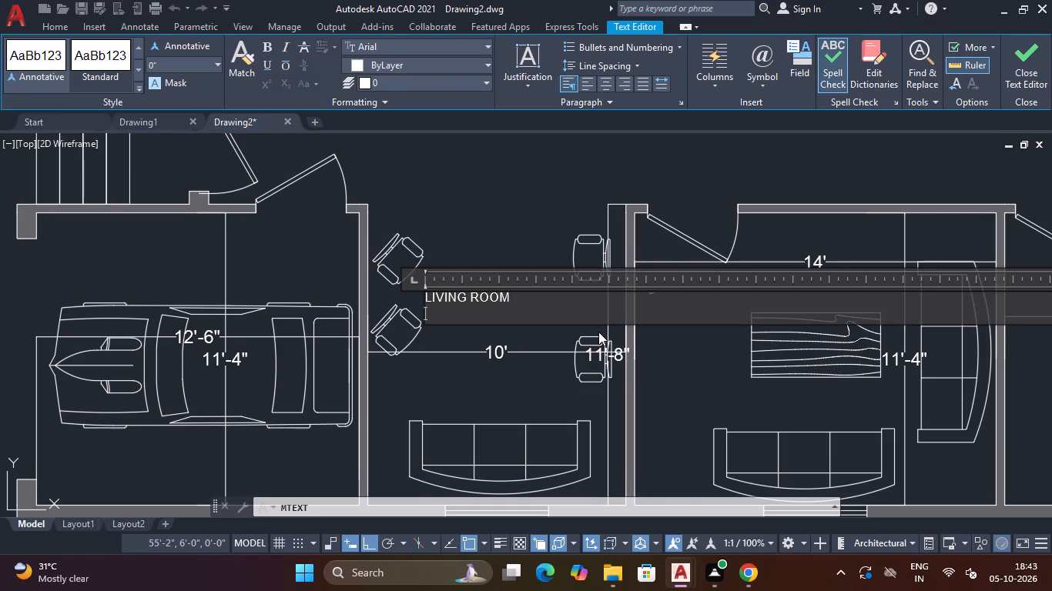
text(10)
key(apostrophe)
key(space)
text(X)
key(space)
text(11)
key(apostrophe)
key(space)
text(8)
key(shift+quotedbl)
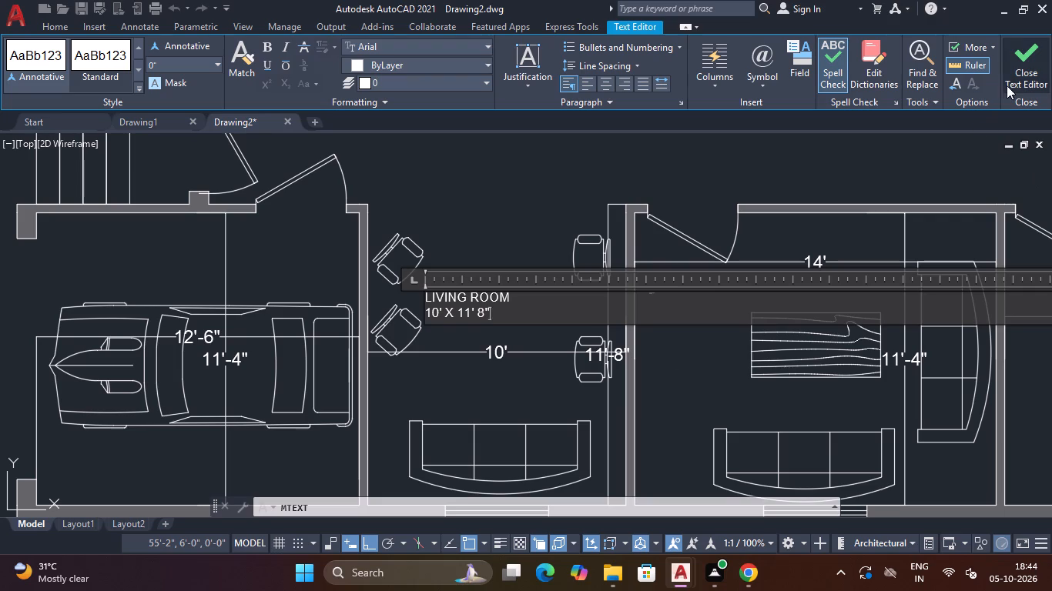
click(1011, 80)
Create a multiline text label in the car bay, north of the car, with PARKING as its first line.
middle_drag(511, 230, 765, 189)
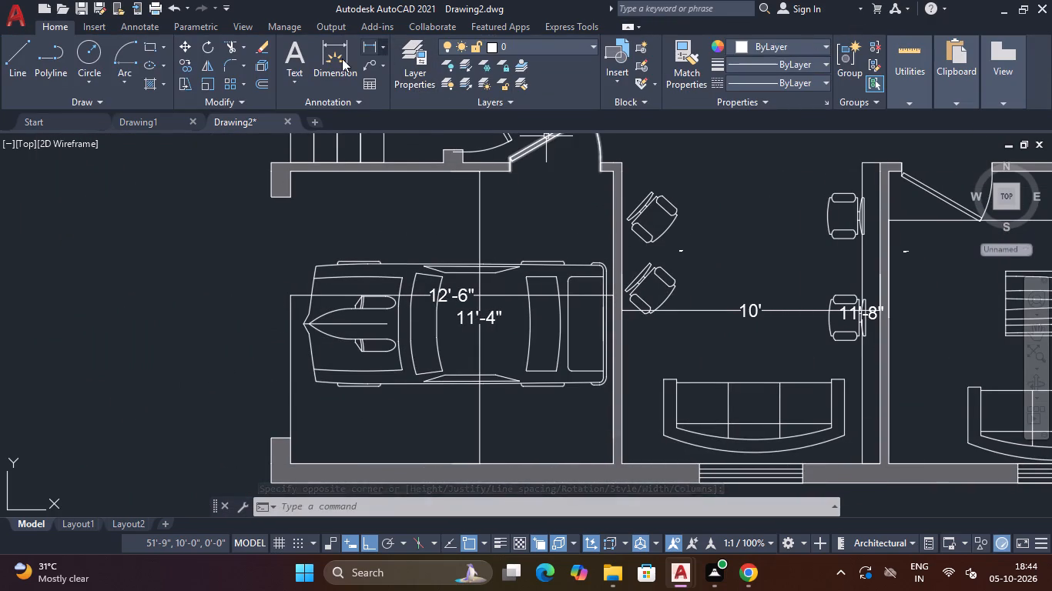
click(297, 55)
click(321, 187)
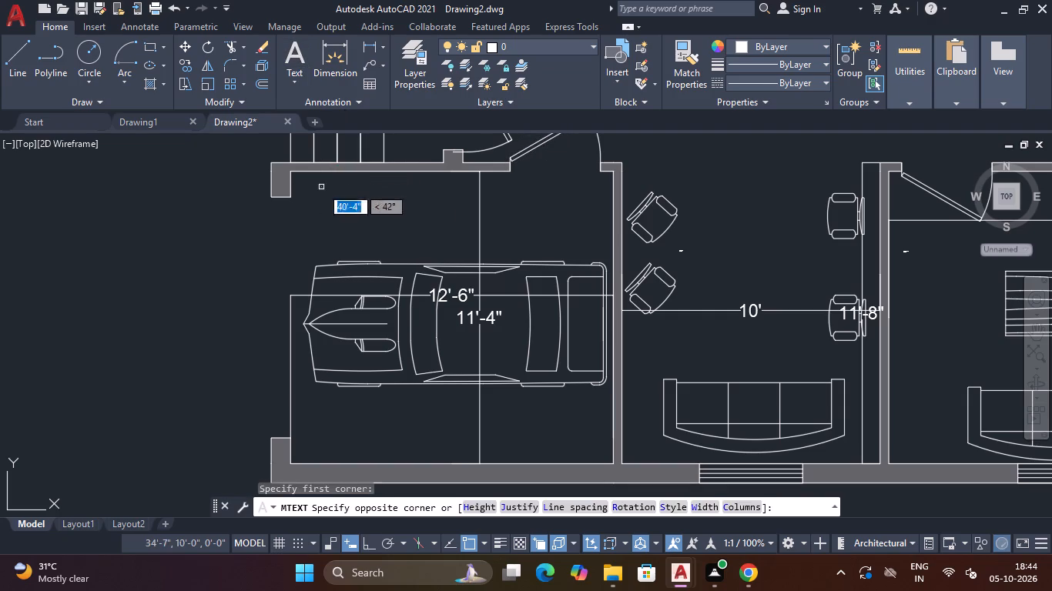
click(576, 251)
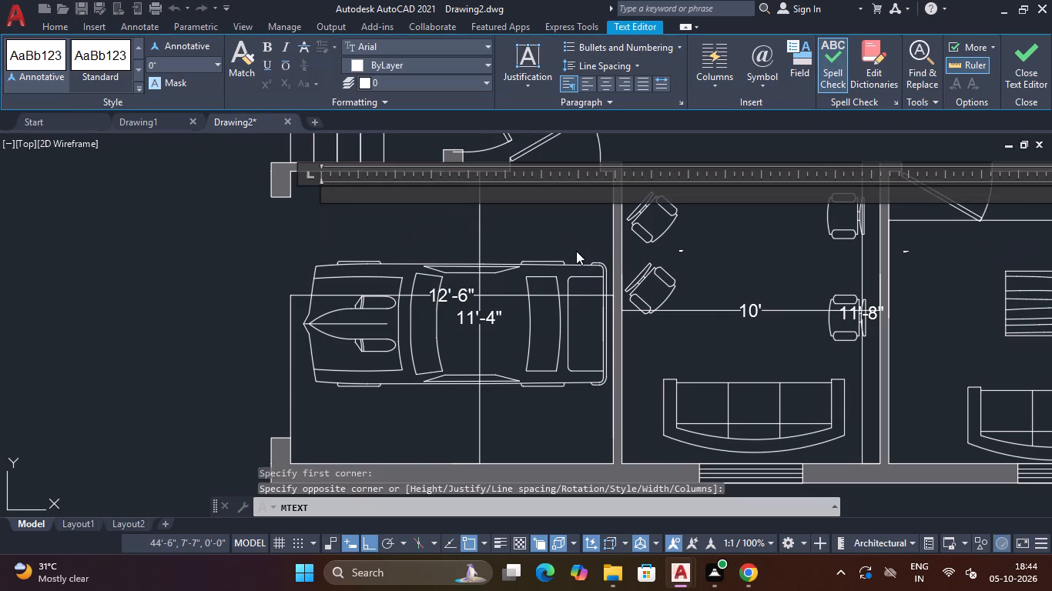
text(PA)
key(r)
text(KING)
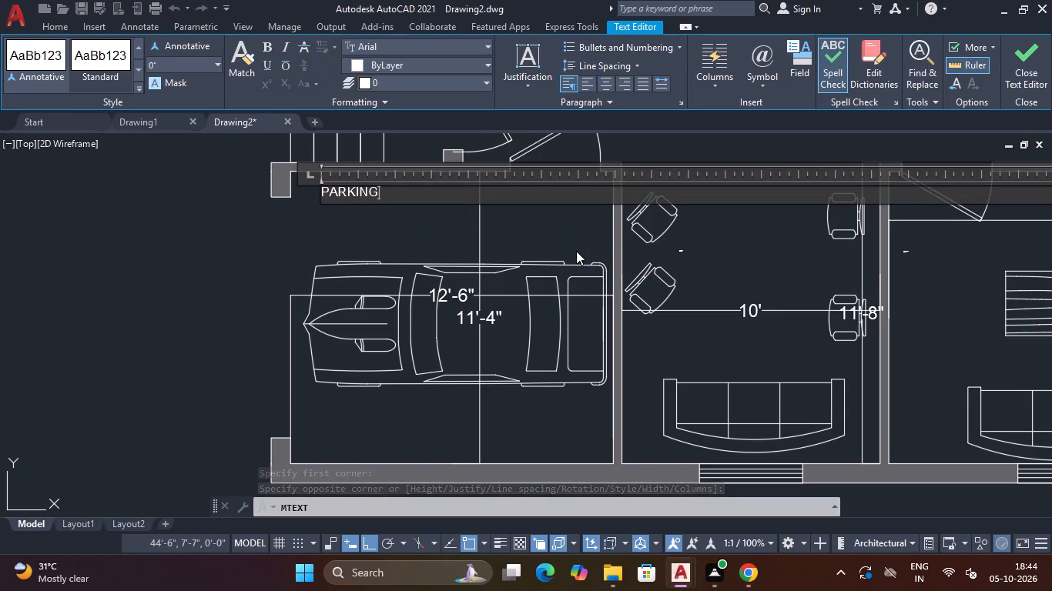
key(space)
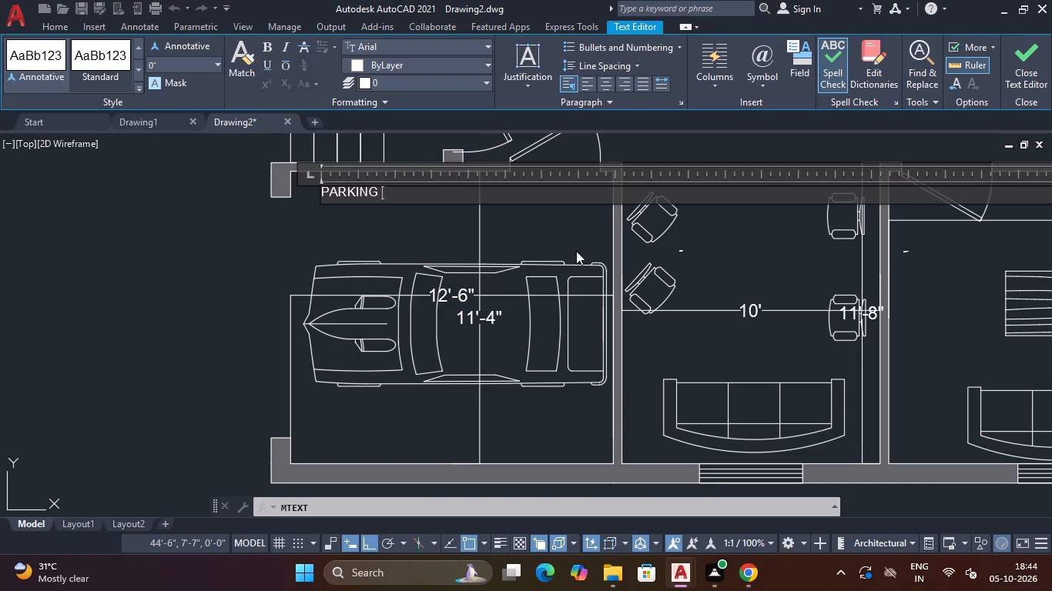
key(Return)
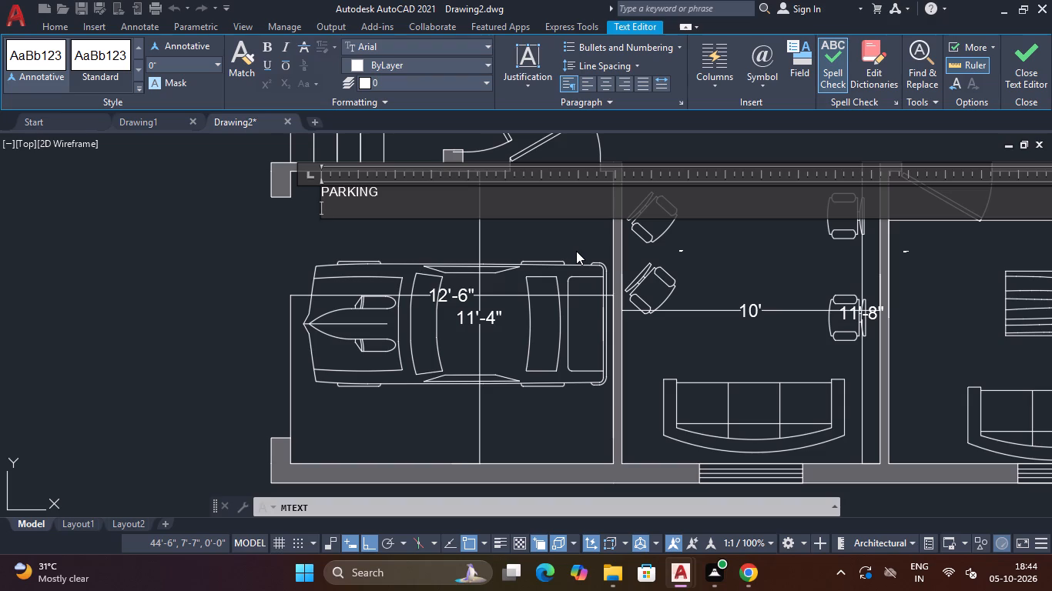
Add the room size 12'6" X 11'4" as the second line of the PARKING label and finish the text.
text(12)
key(apostrophe)
text(6" X)
key(space)
text(11)
key(apostrophe)
text(4")
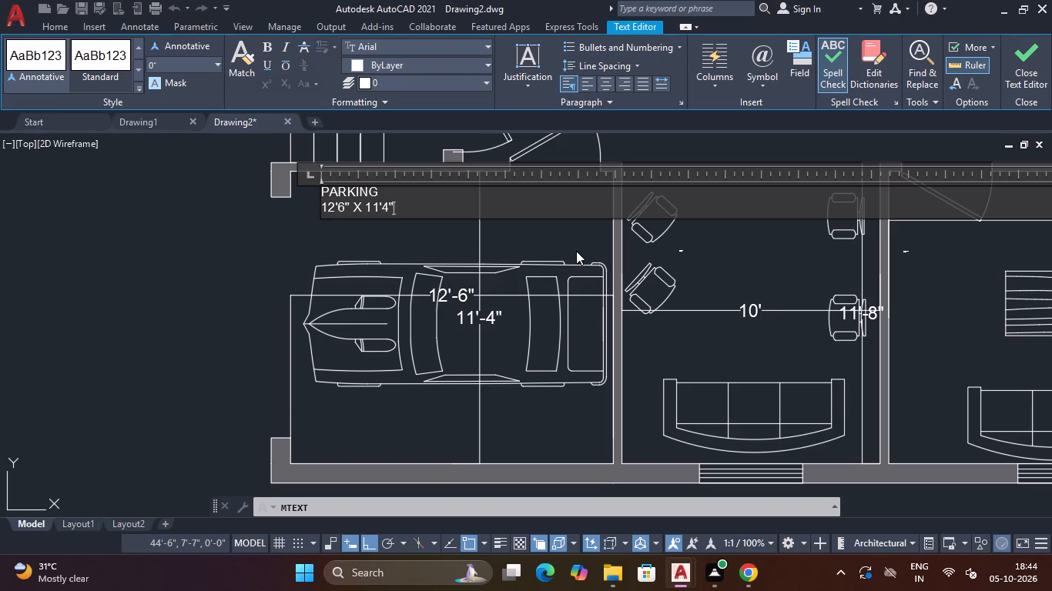
click(1028, 68)
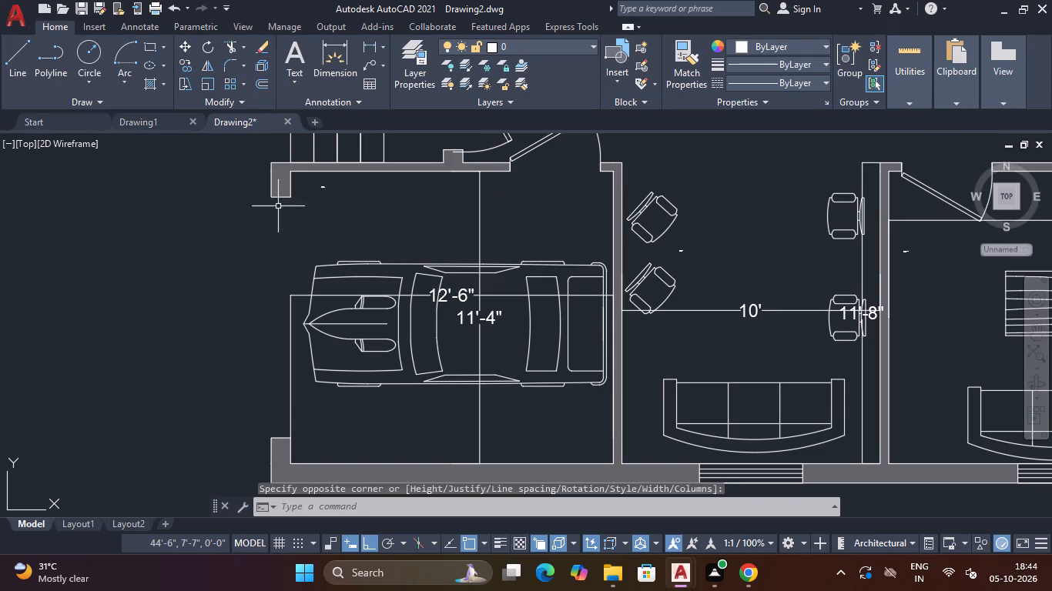
Set the text height of the PARKING label to 5" in its properties.
click(320, 186)
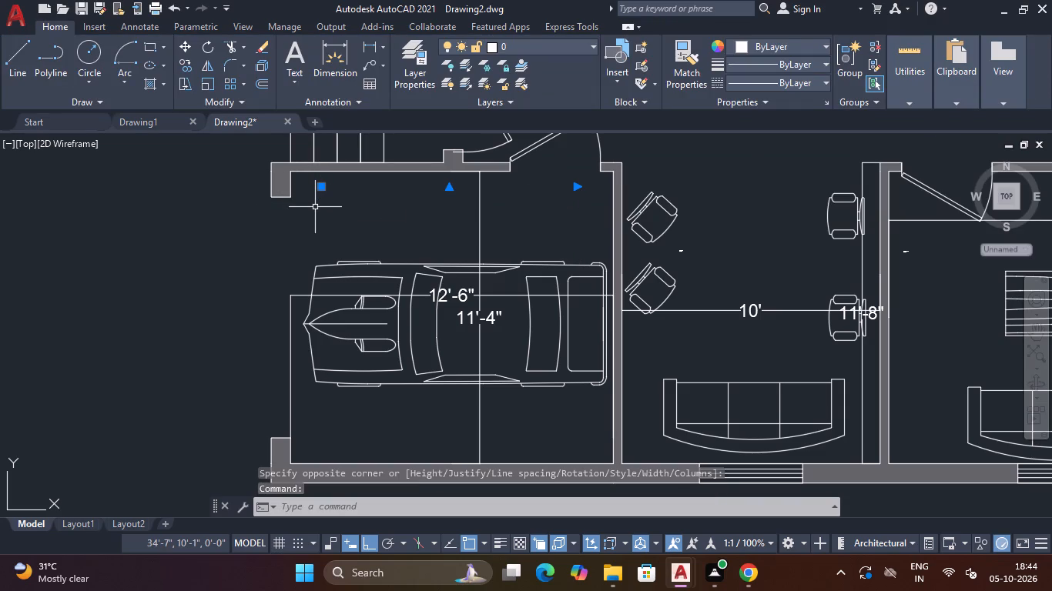
text(PRO)
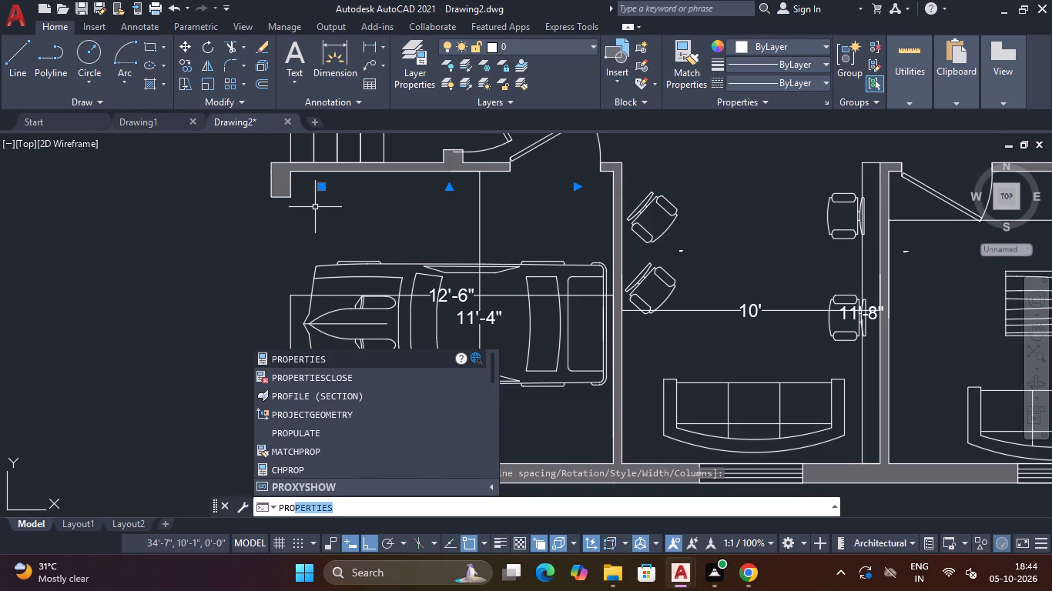
key(Return)
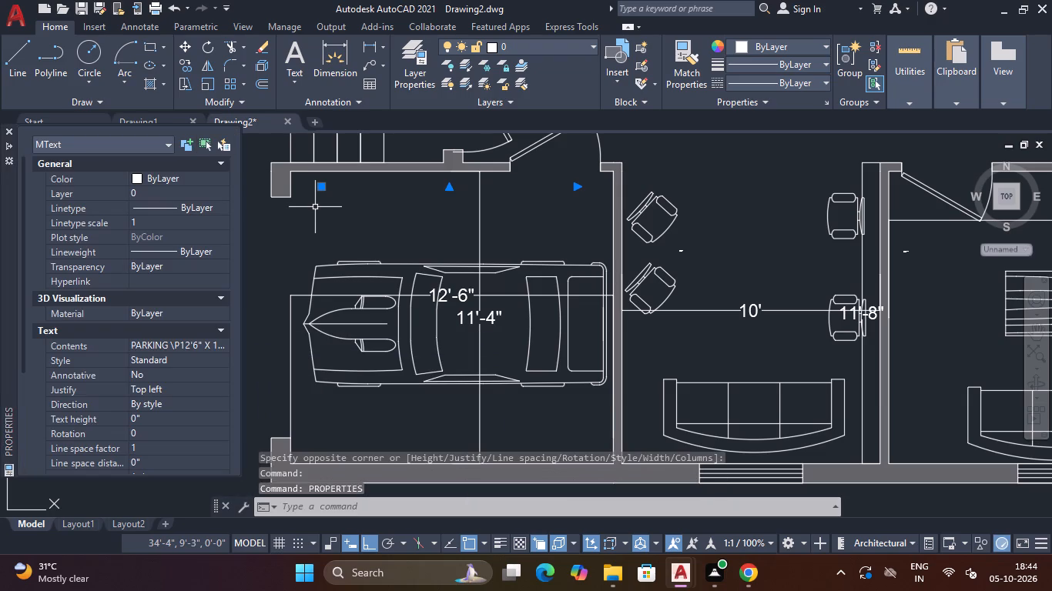
click(163, 413)
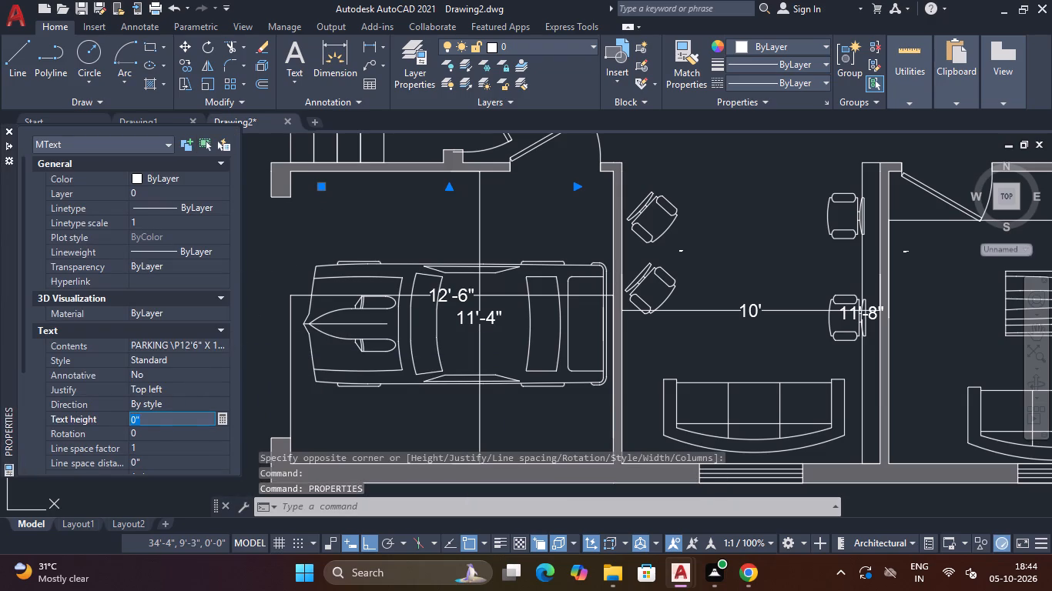
key(BackSpace)
text(5")
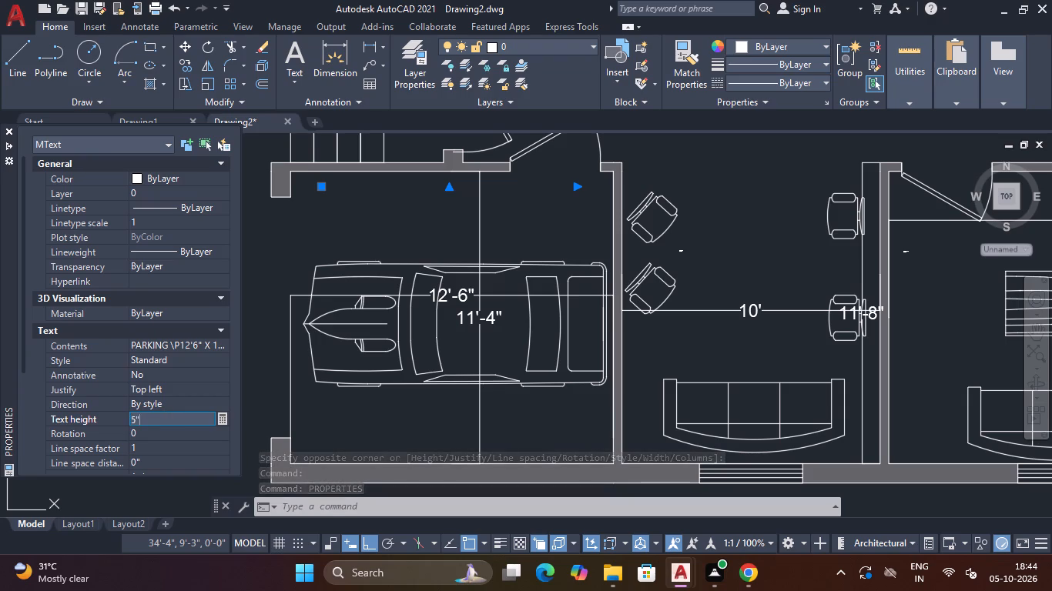
key(Return)
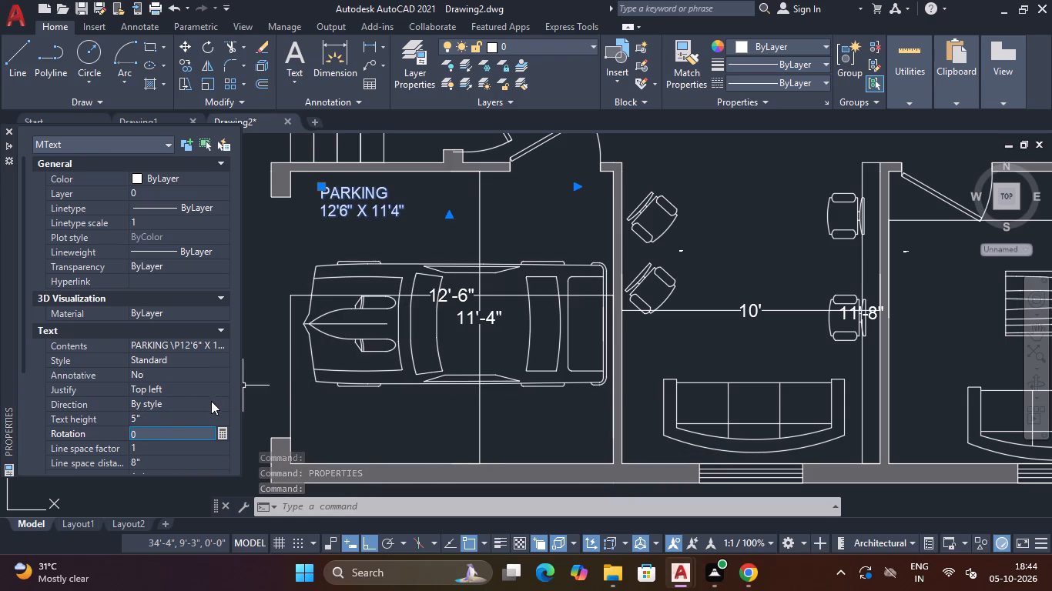
Set the PARKING label's text height to 6" and deselect the label.
click(192, 414)
key(BackSpace)
text(6')
key(Return)
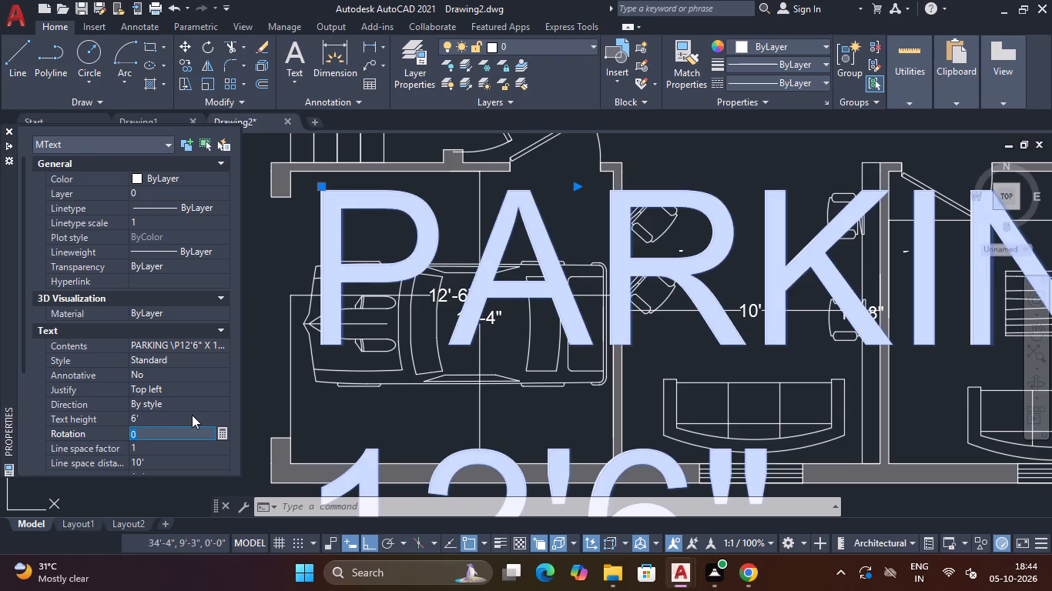
click(191, 415)
key(BackSpace)
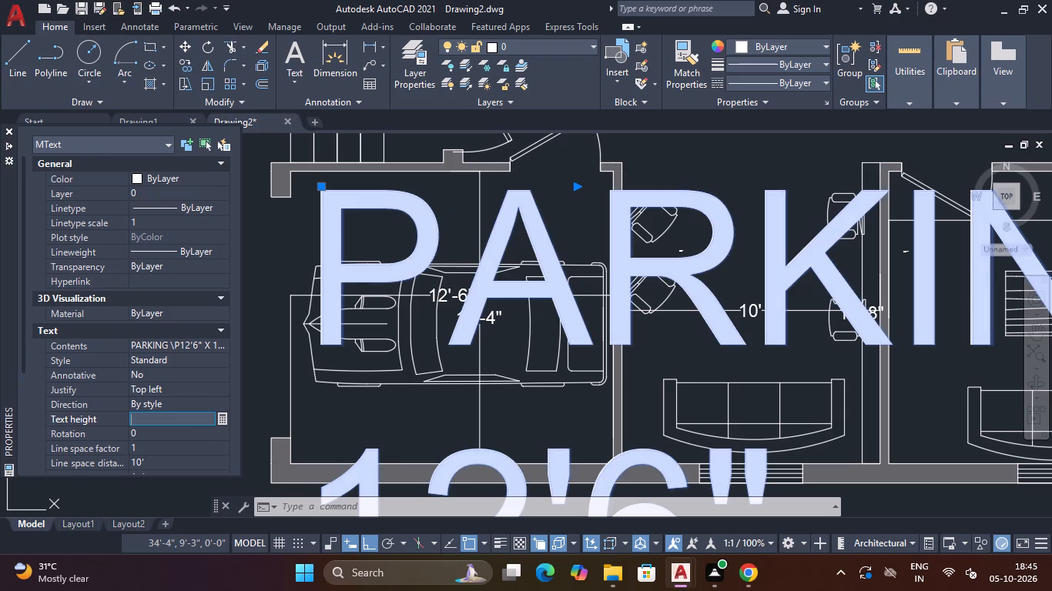
key(6)
key(shift+quotedbl)
key(Return)
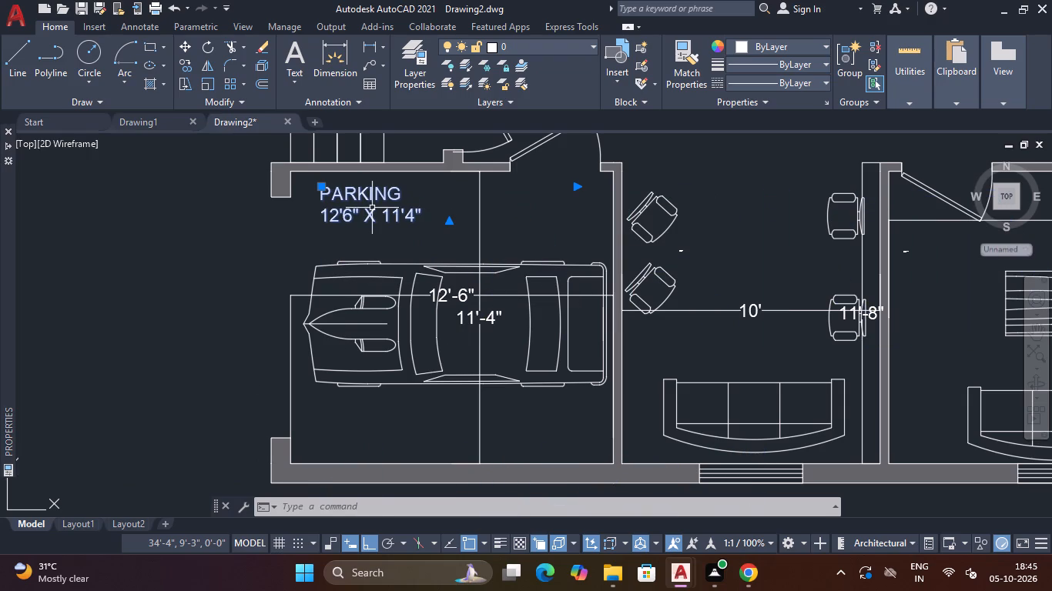
key(Escape)
Match the PARKING label's properties onto the LIVING ROOM, DRAWING ROOM and BEDROOM 2 labels.
text(MA)
key(space)
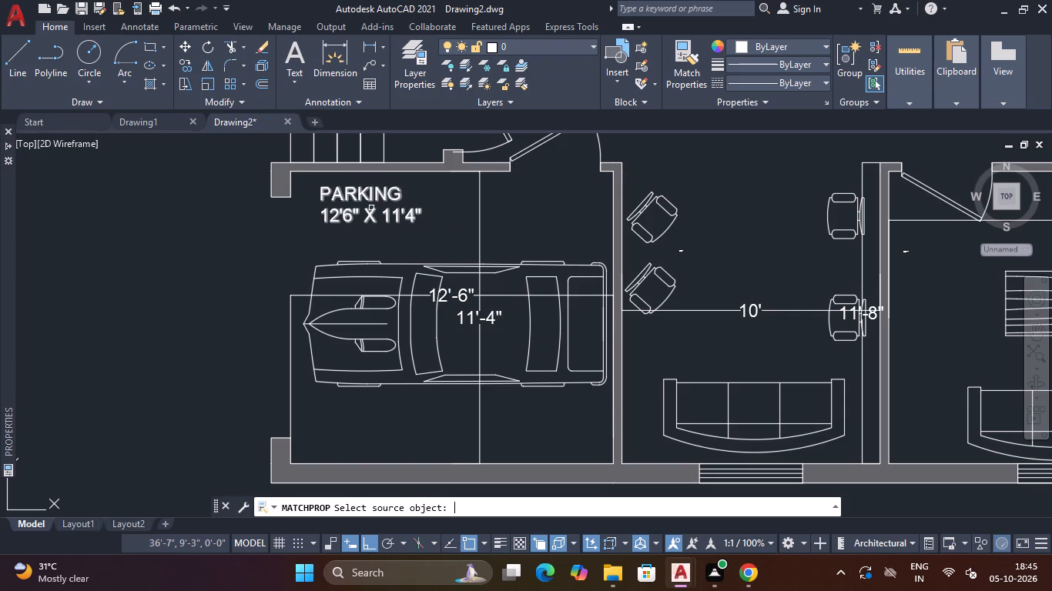
click(371, 208)
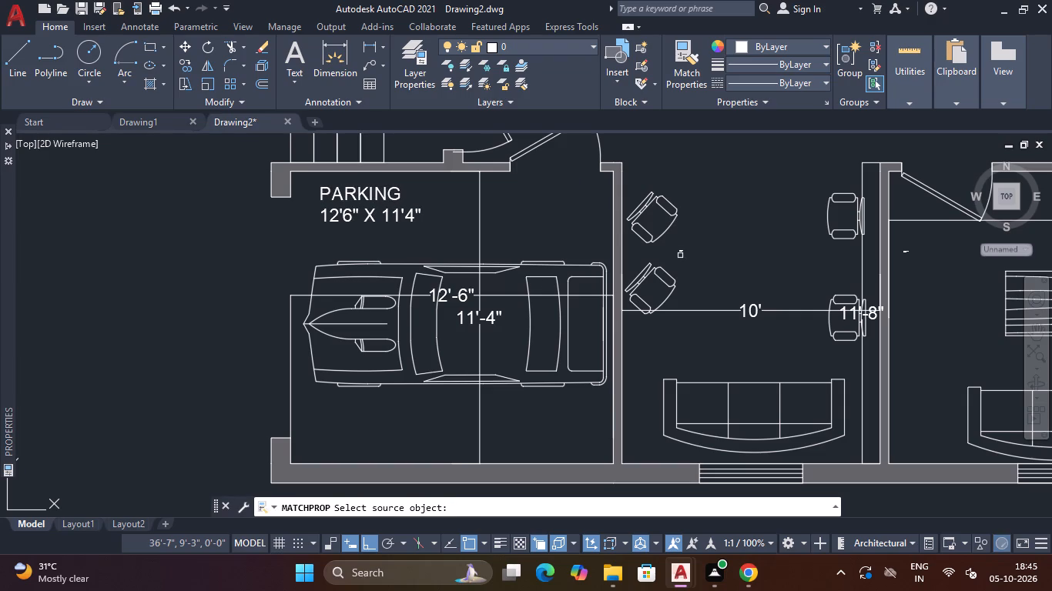
click(338, 191)
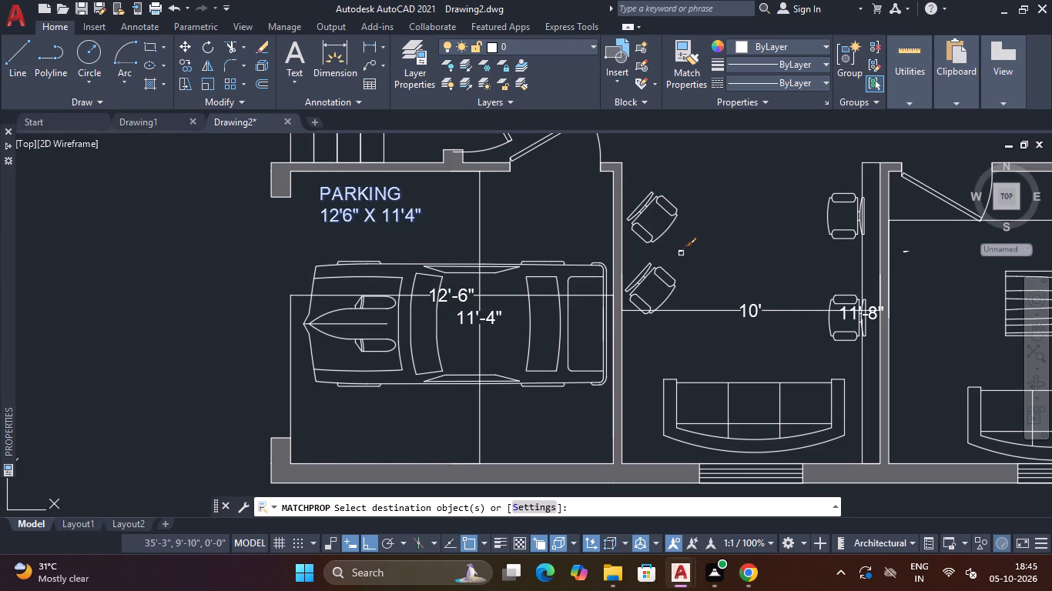
click(681, 251)
middle_drag(720, 240, 501, 255)
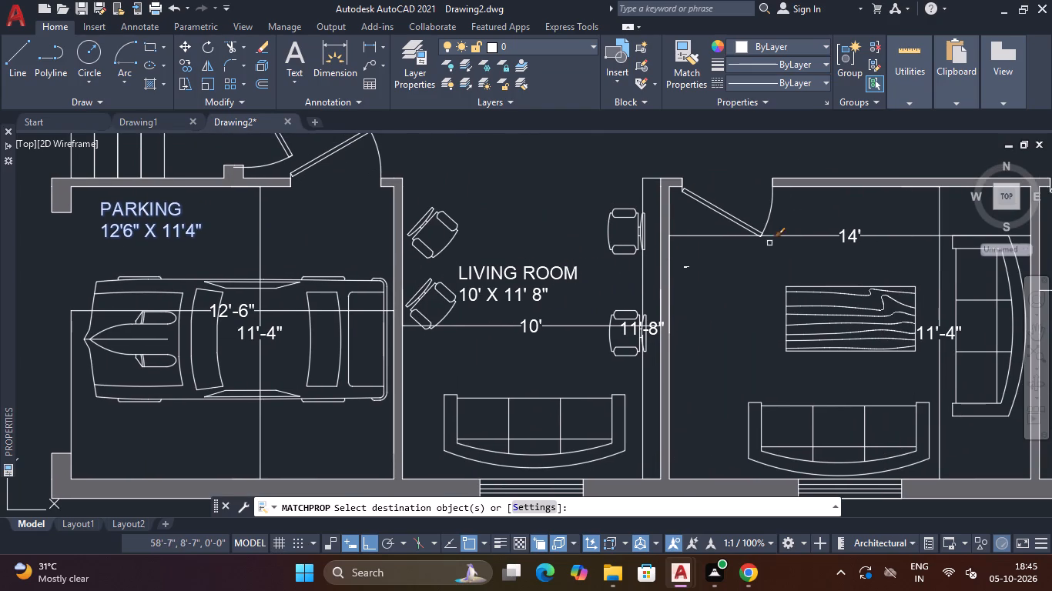
click(688, 265)
scroll(752, 250, down, 1)
middle_drag(752, 250, 749, 249)
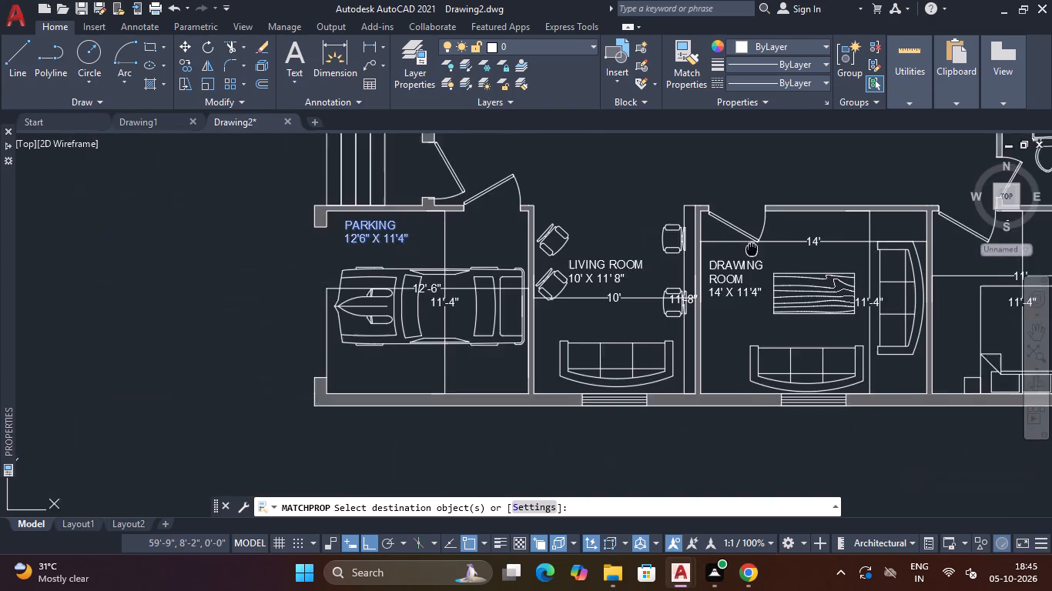
middle_drag(749, 249, 407, 195)
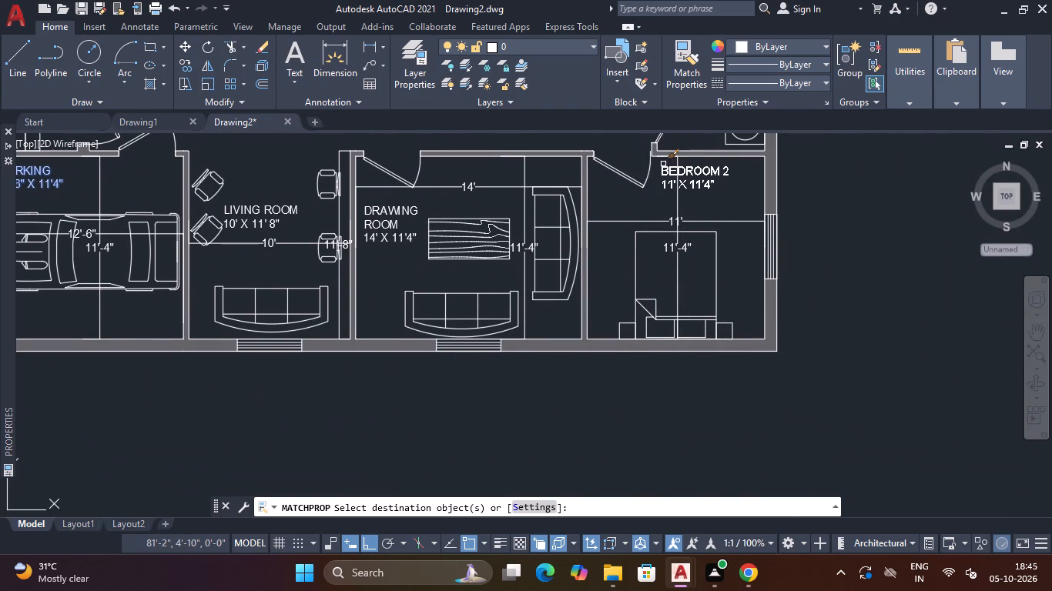
click(663, 164)
Apply the same matched PARKING text properties to the BEDROOM 1, KITCHEN and DINING AREA labels.
middle_drag(663, 165, 616, 354)
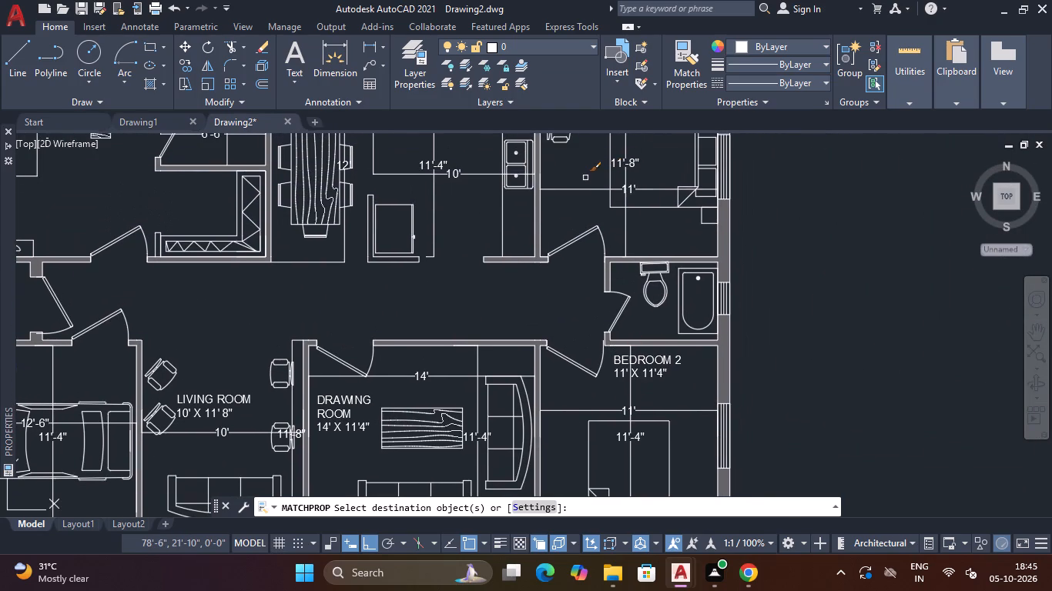
middle_drag(585, 175, 561, 286)
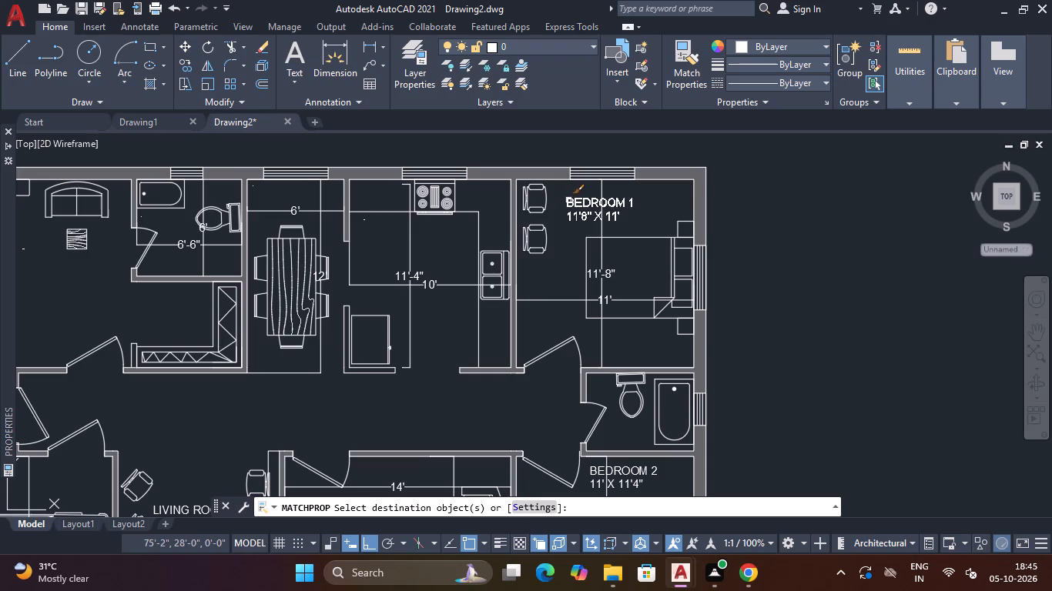
click(568, 200)
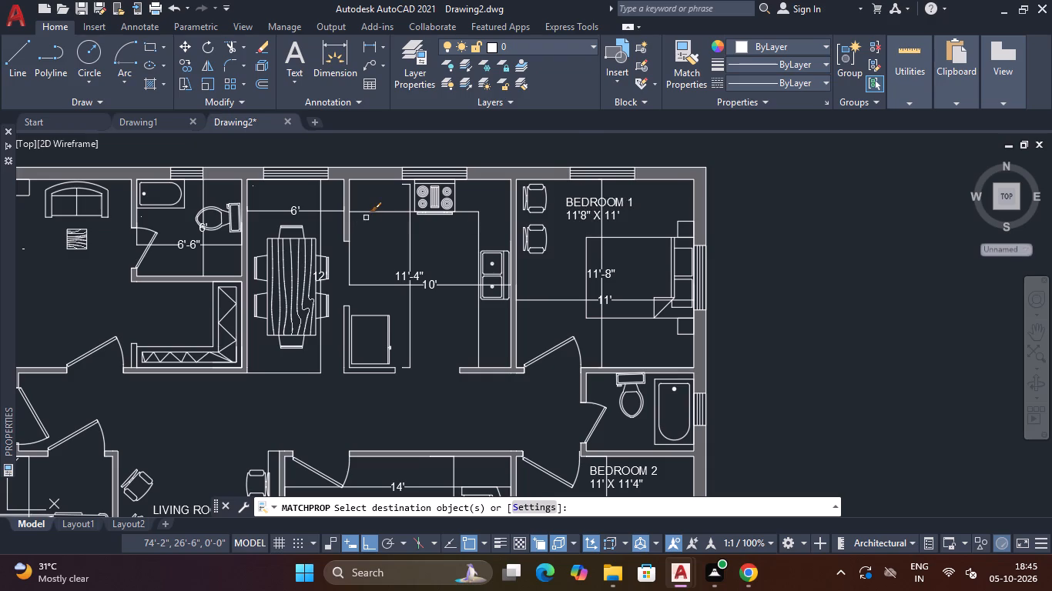
scroll(366, 218, up, 3)
click(357, 229)
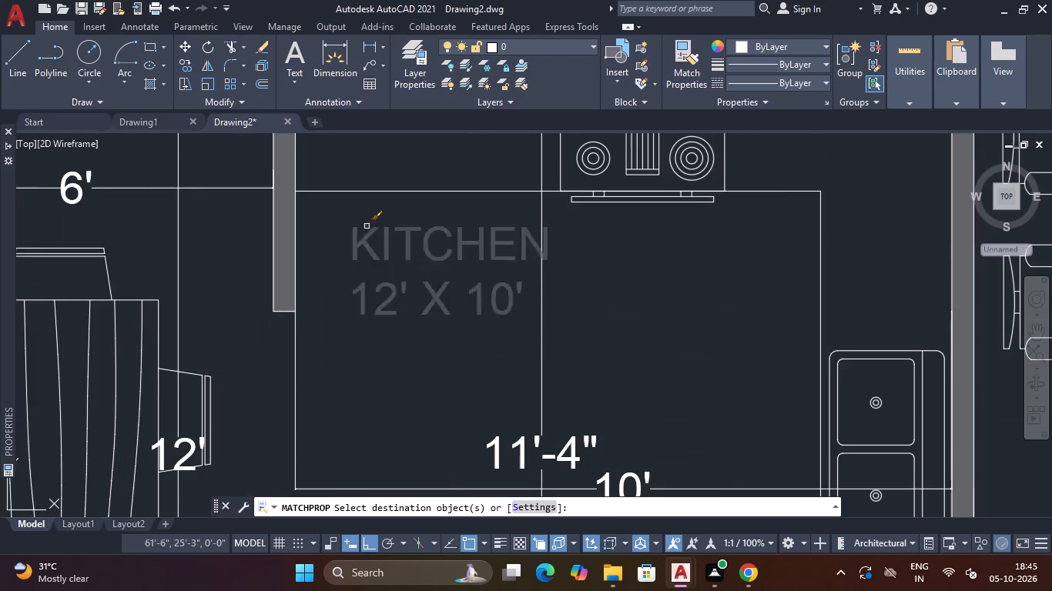
scroll(370, 225, down, 3)
scroll(255, 197, up, 4)
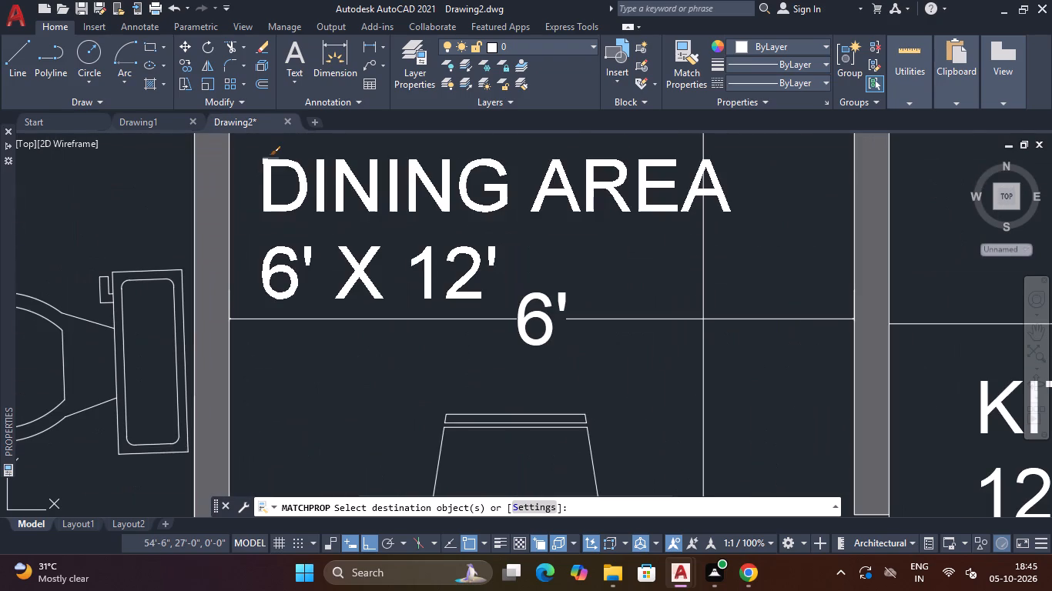
click(265, 161)
scroll(284, 162, down, 4)
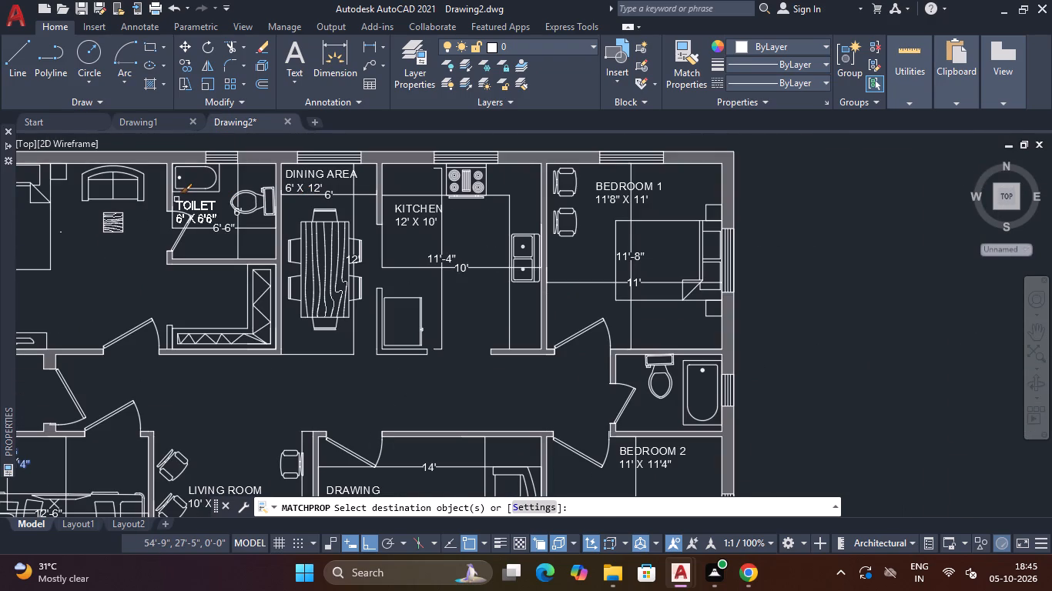
Apply the same matched text properties to the TOILET and MASTER BEDROOM labels and end the matching.
click(176, 199)
middle_drag(137, 250, 298, 229)
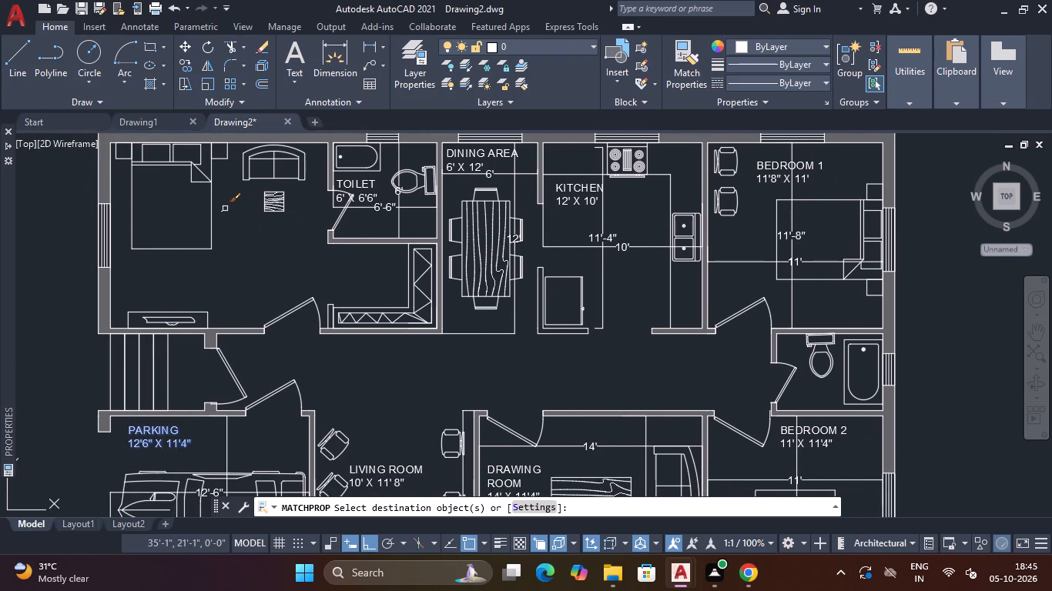
click(223, 214)
middle_drag(279, 268, 354, 179)
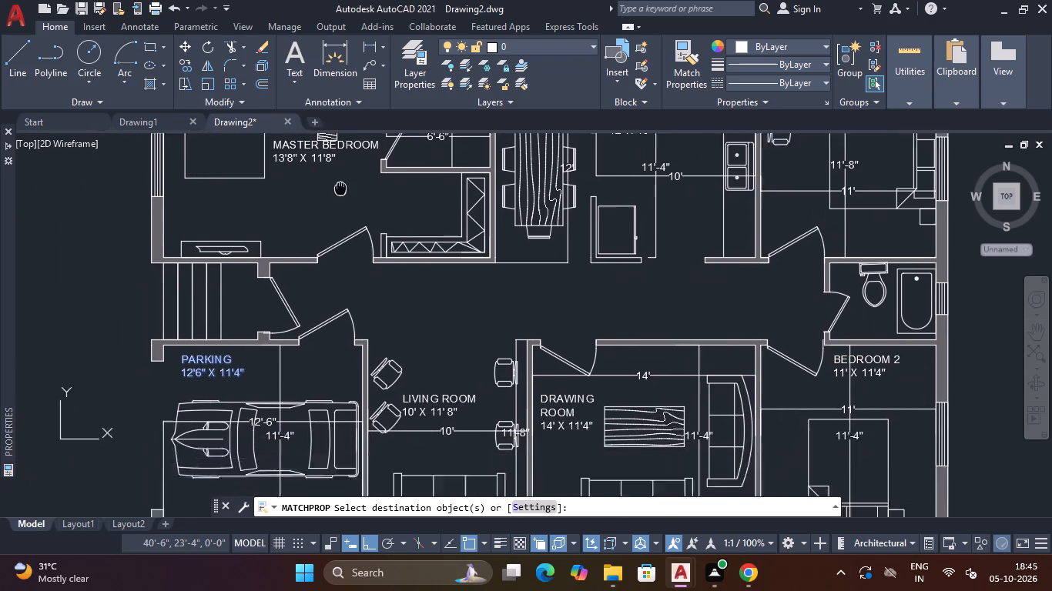
middle_drag(354, 179, 360, 175)
scroll(466, 296, down, 2)
scroll(465, 295, up, 2)
key(Escape)
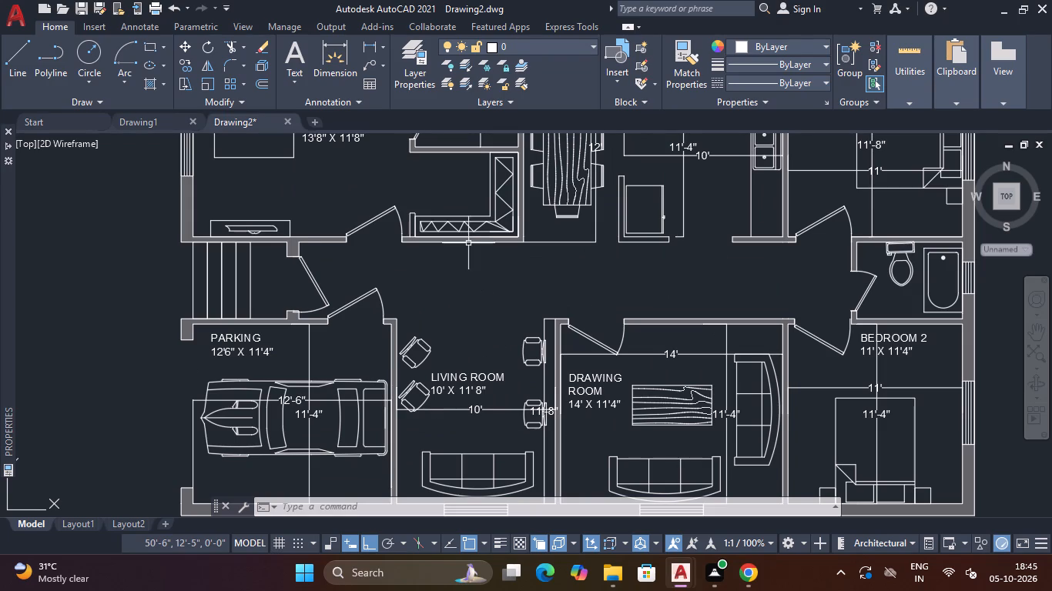
Create a multiline text label reading FOYER in the central passage north of the living room.
click(297, 45)
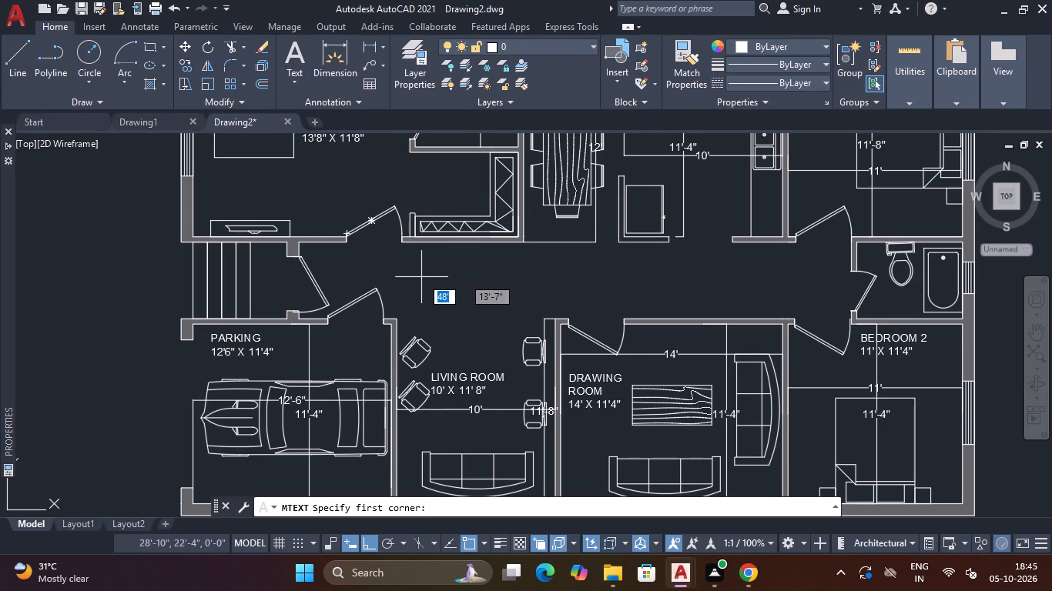
click(401, 270)
click(673, 292)
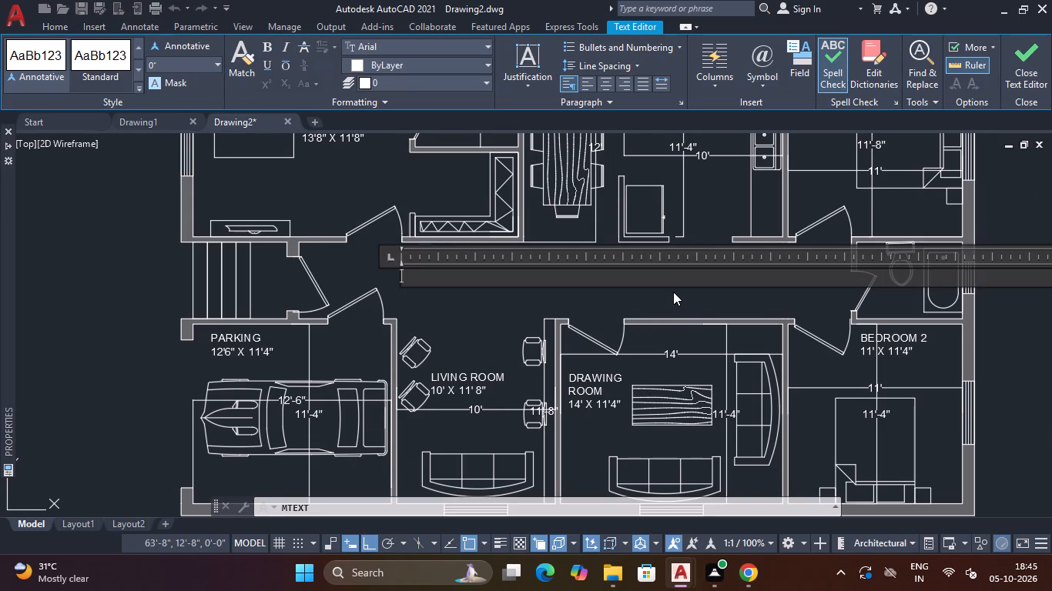
key(f)
key(o)
text(YE)
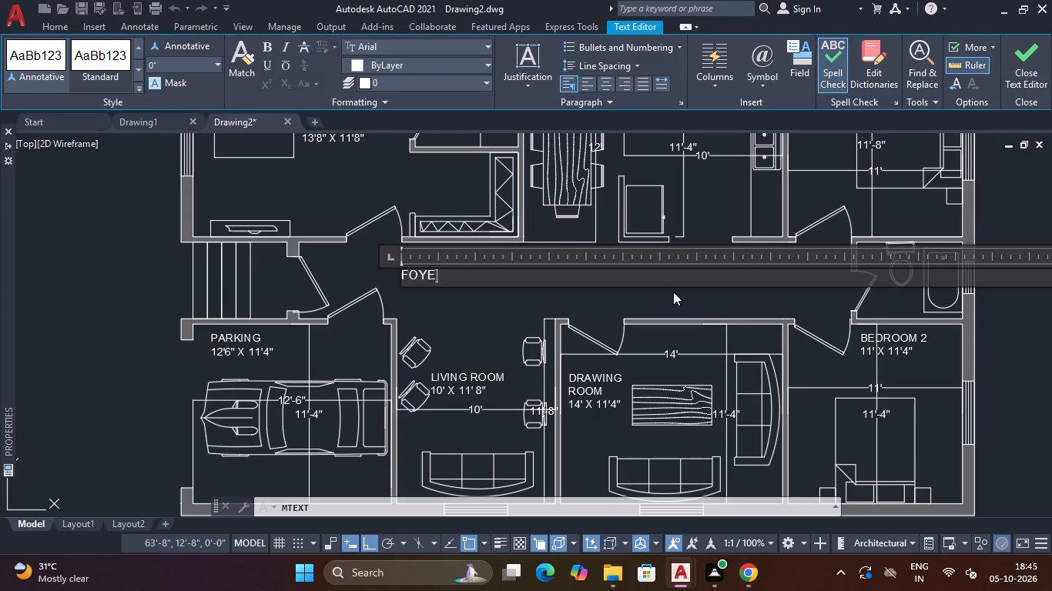
key(r)
click(1017, 61)
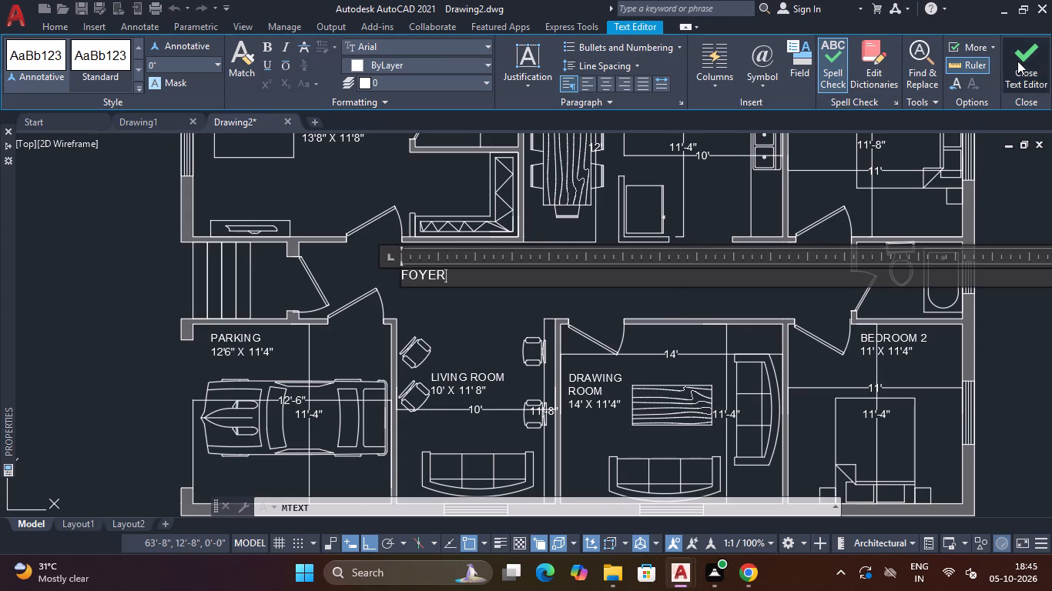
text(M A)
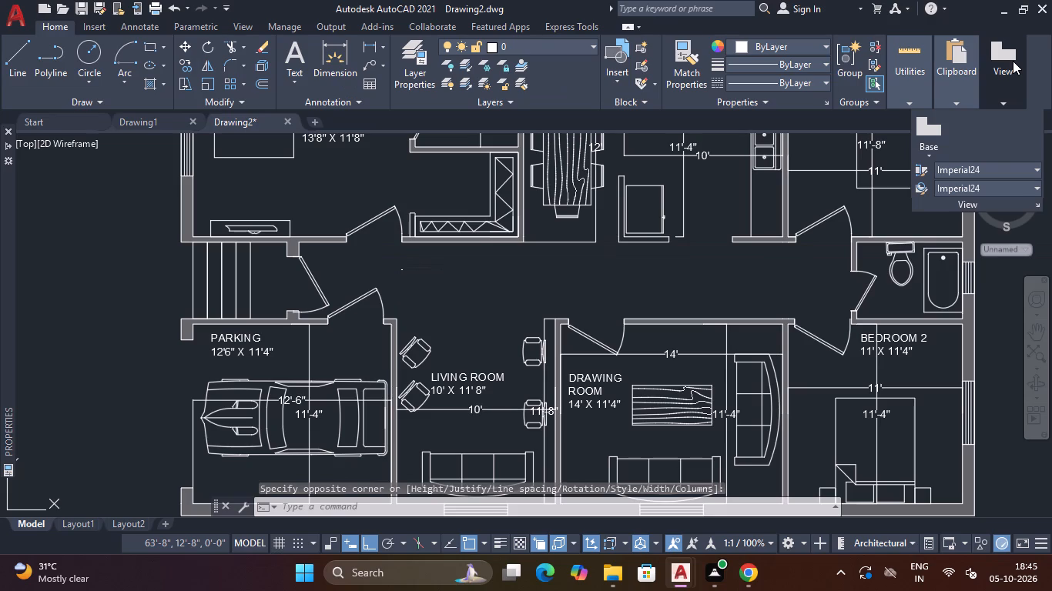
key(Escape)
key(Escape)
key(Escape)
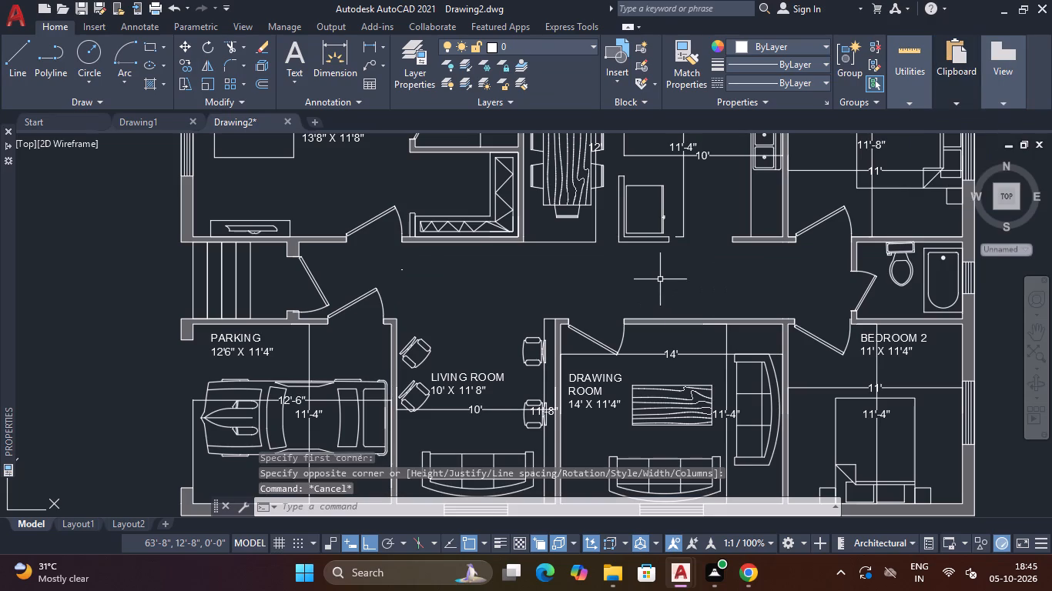
Match the LIVING ROOM label's text properties onto the FOYER label.
text(MA)
key(space)
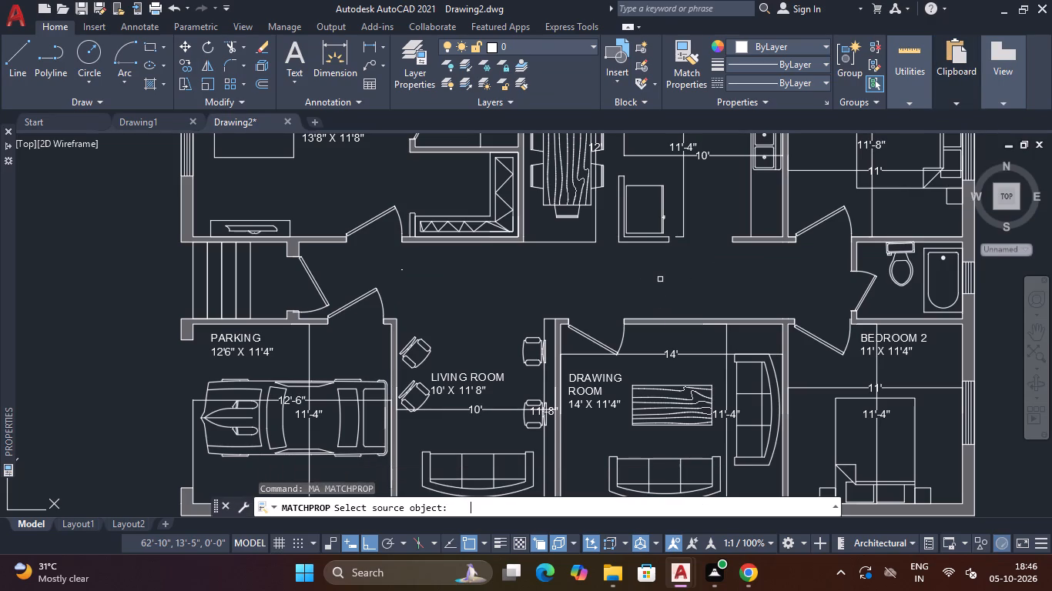
click(471, 376)
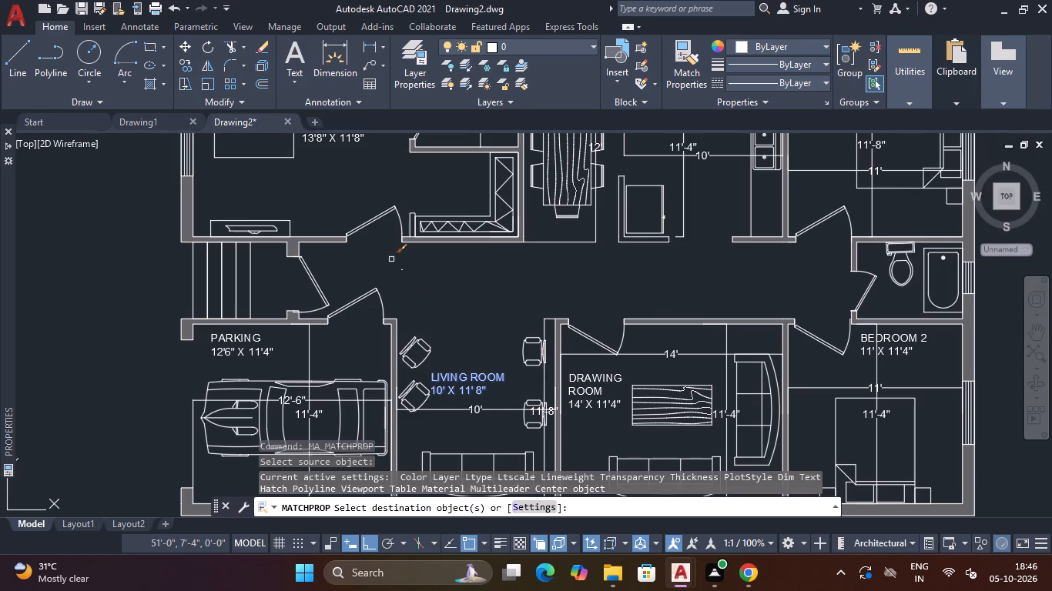
click(404, 271)
key(Escape)
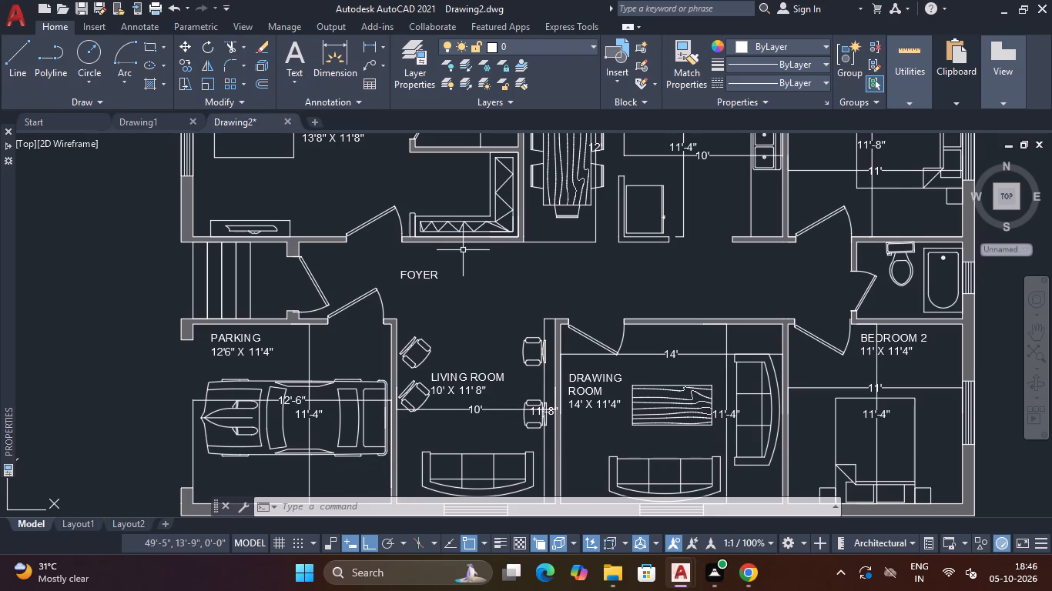
Draw a horizontal arrow shaft inward from the outermost entrance stair line, plus an angled arrowhead line about 1'-2" long at its tip.
text(L)
key(space)
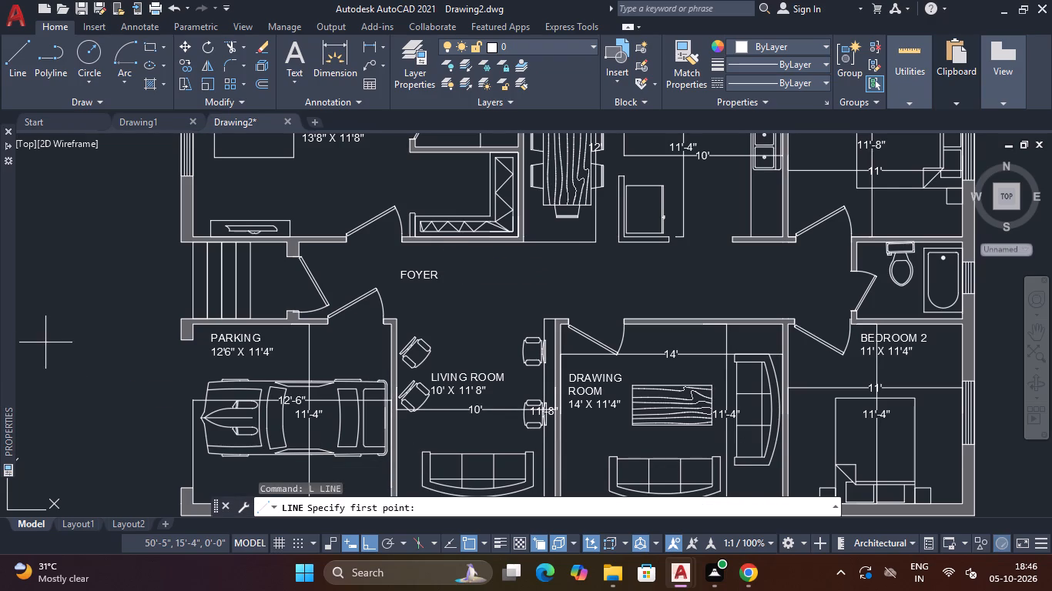
scroll(164, 350, up, 2)
scroll(203, 276, down, 3)
middle_drag(180, 280, 173, 335)
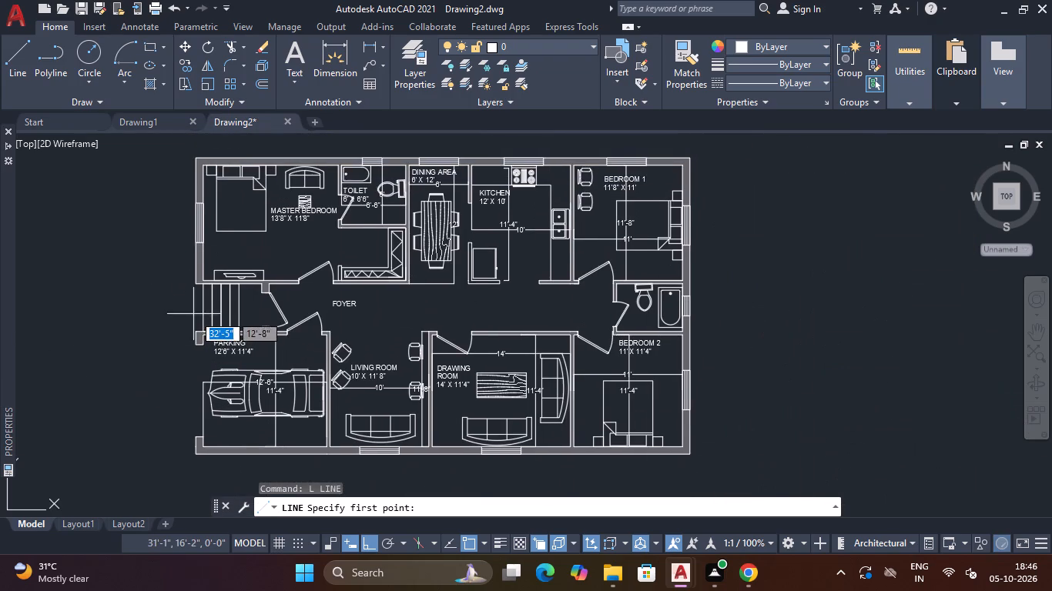
scroll(194, 313, up, 2)
click(221, 295)
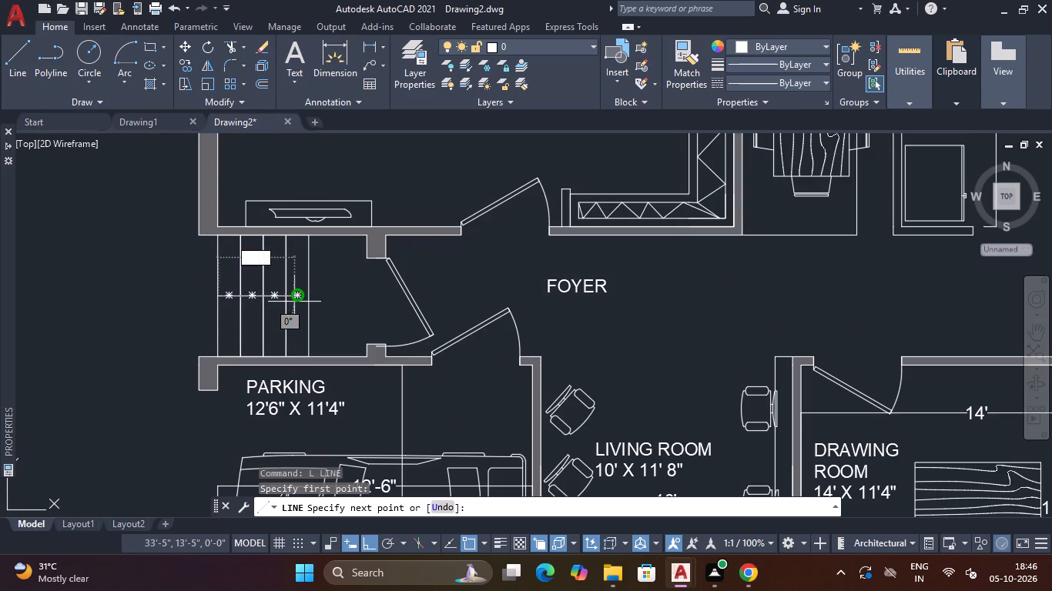
click(294, 298)
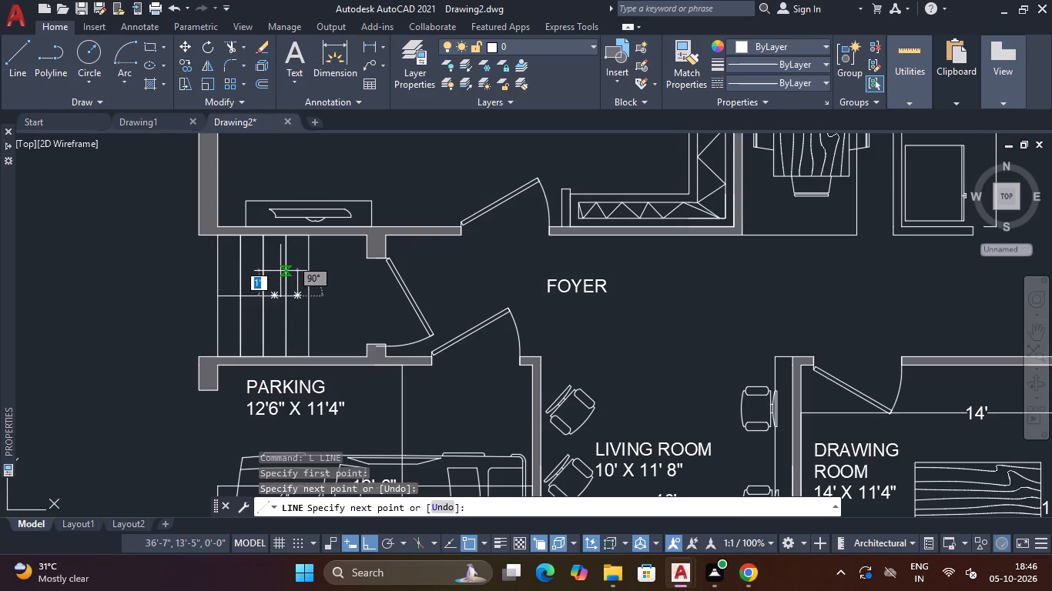
key(F8)
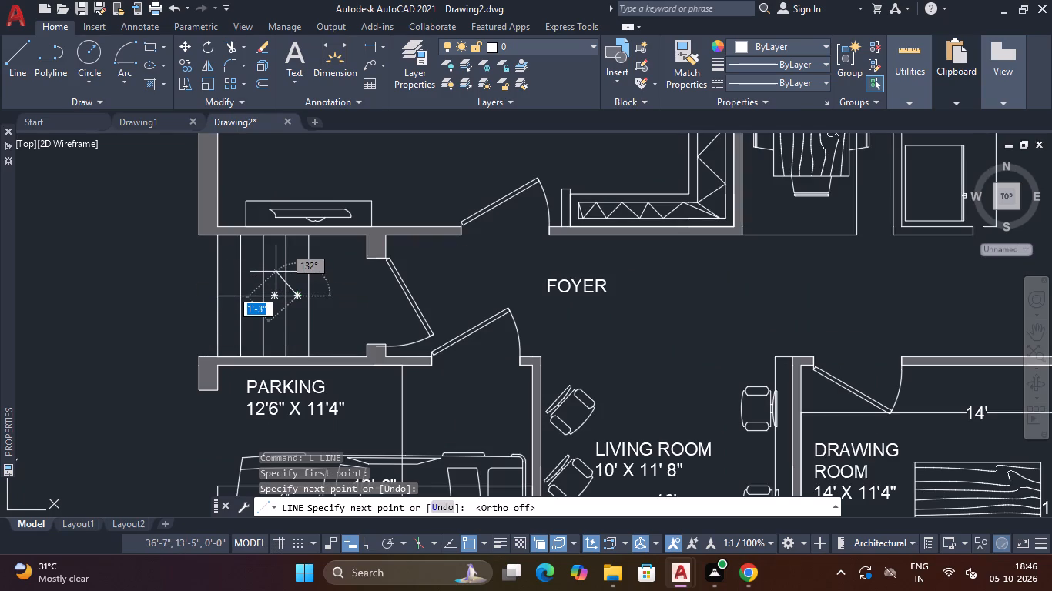
scroll(276, 272, up, 2)
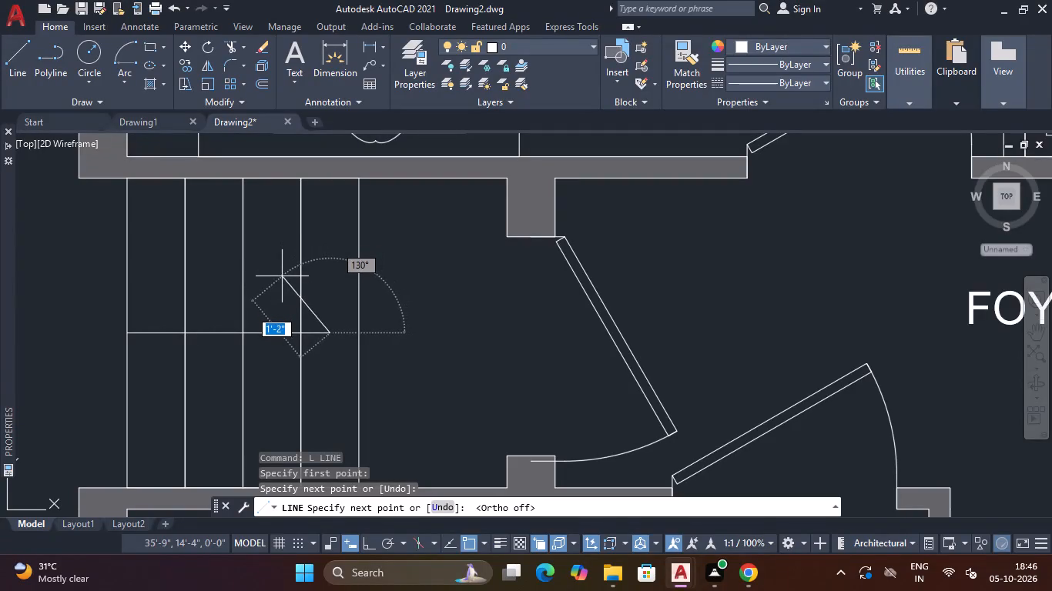
click(288, 272)
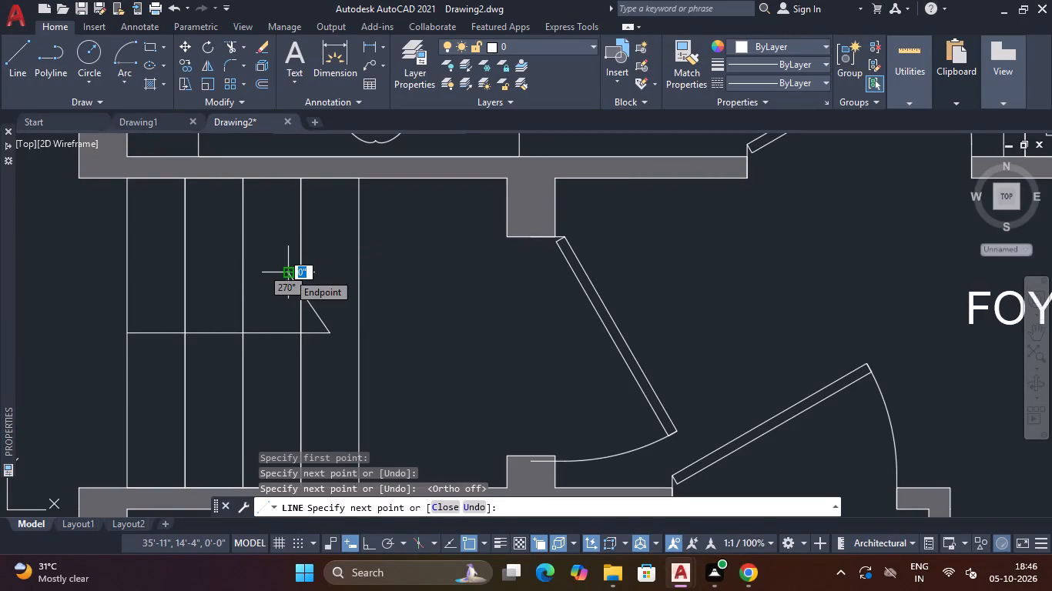
key(Escape)
Mirror the angled arrowhead line about the arrow shaft, keeping the original line.
click(316, 295)
click(301, 297)
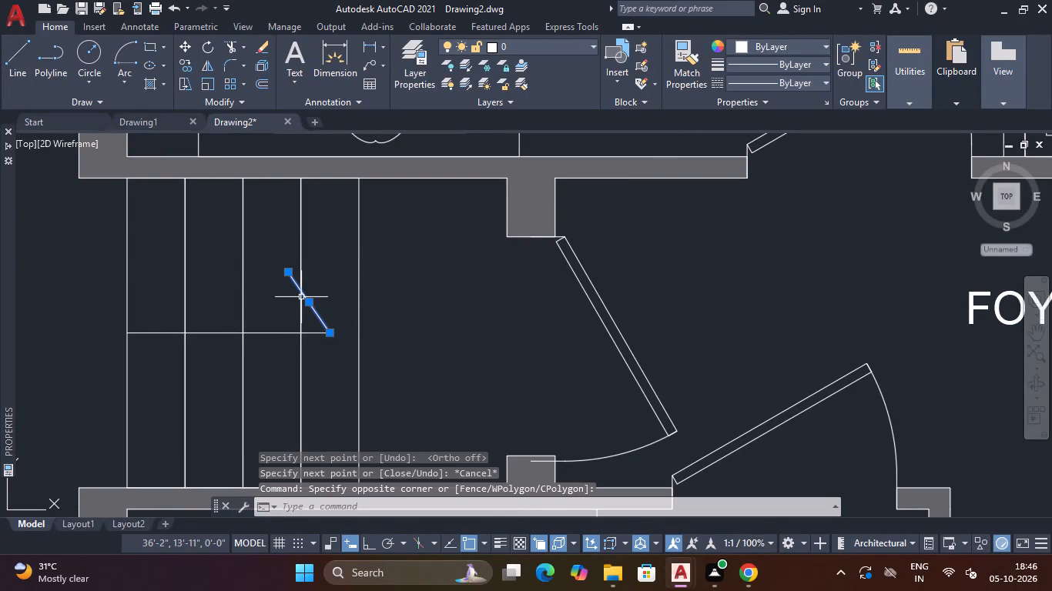
text(MI)
key(space)
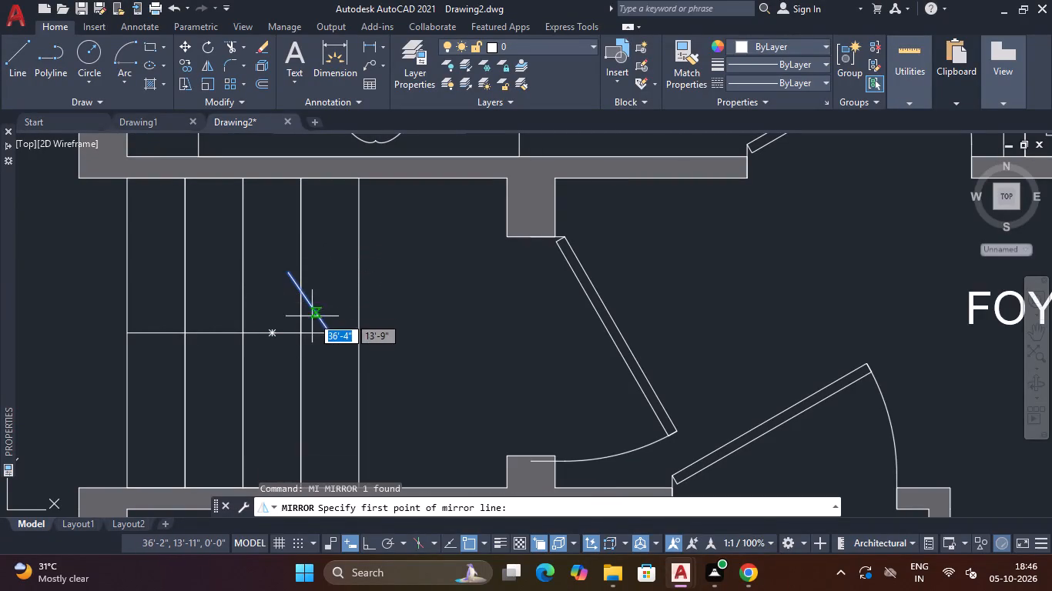
click(330, 331)
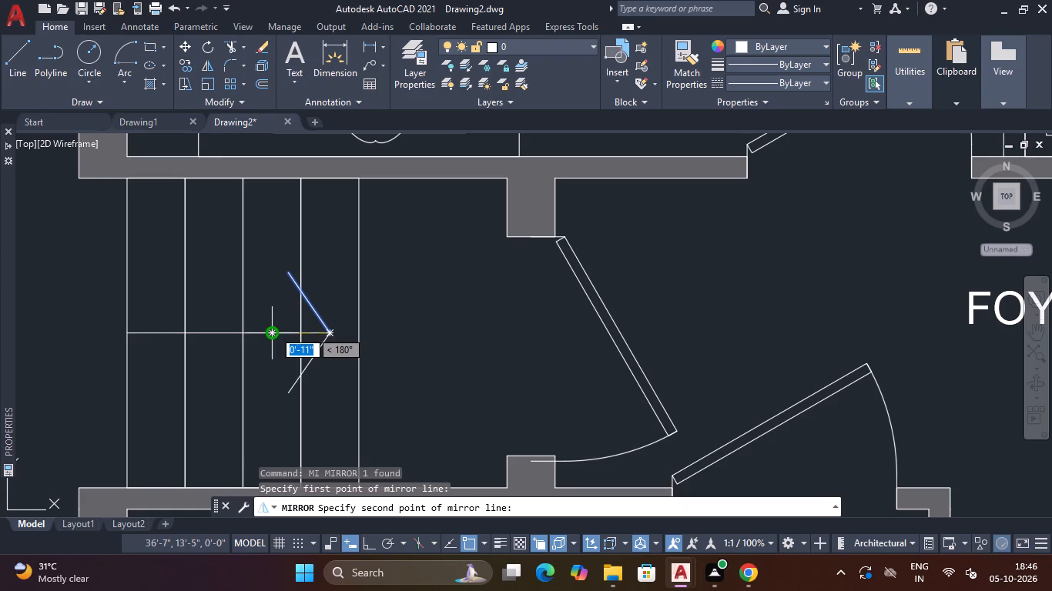
click(273, 330)
text(N)
key(space)
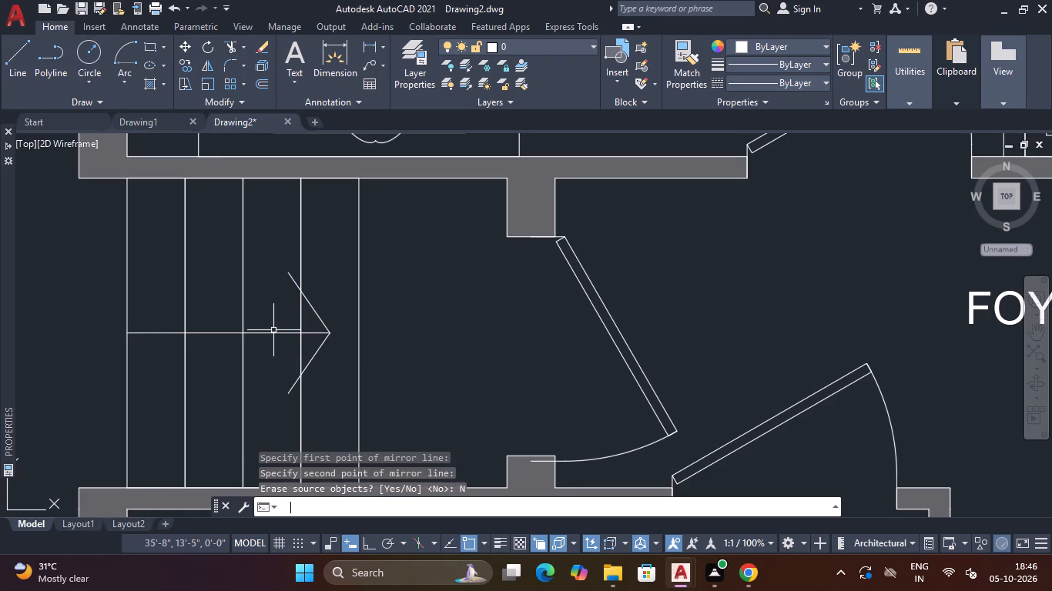
key(Escape)
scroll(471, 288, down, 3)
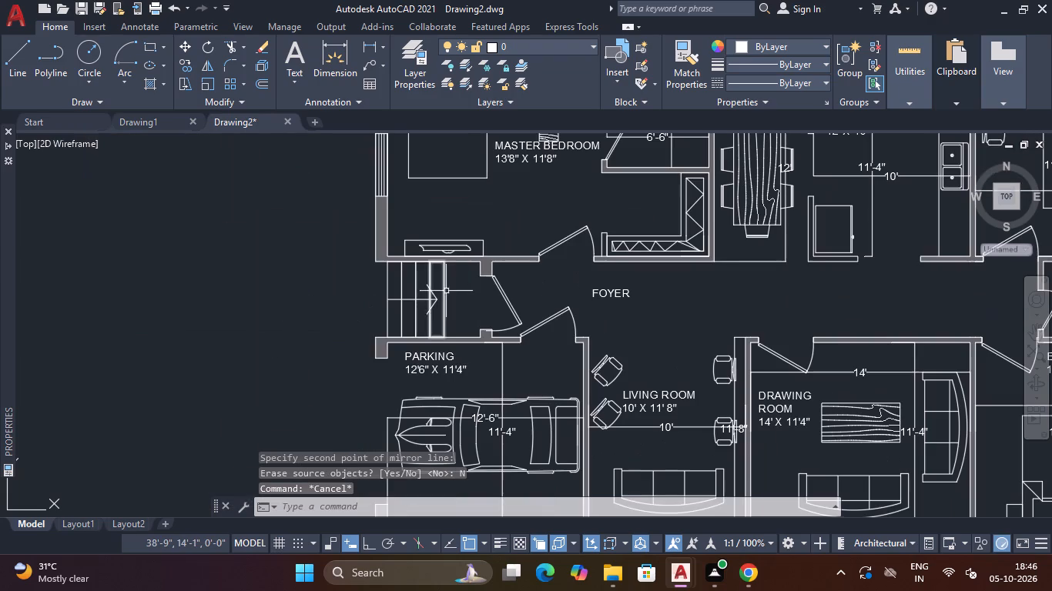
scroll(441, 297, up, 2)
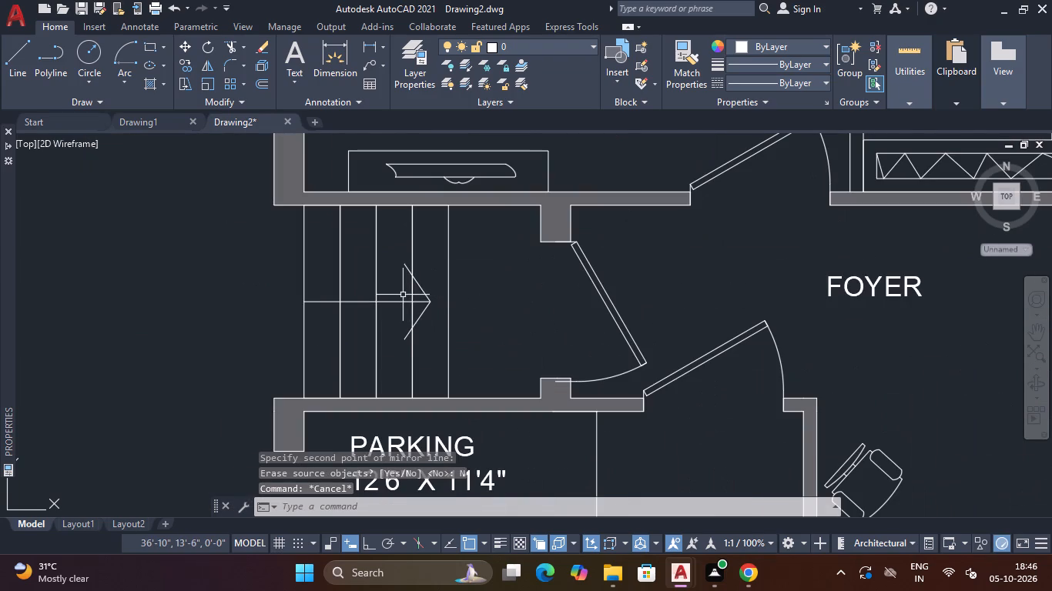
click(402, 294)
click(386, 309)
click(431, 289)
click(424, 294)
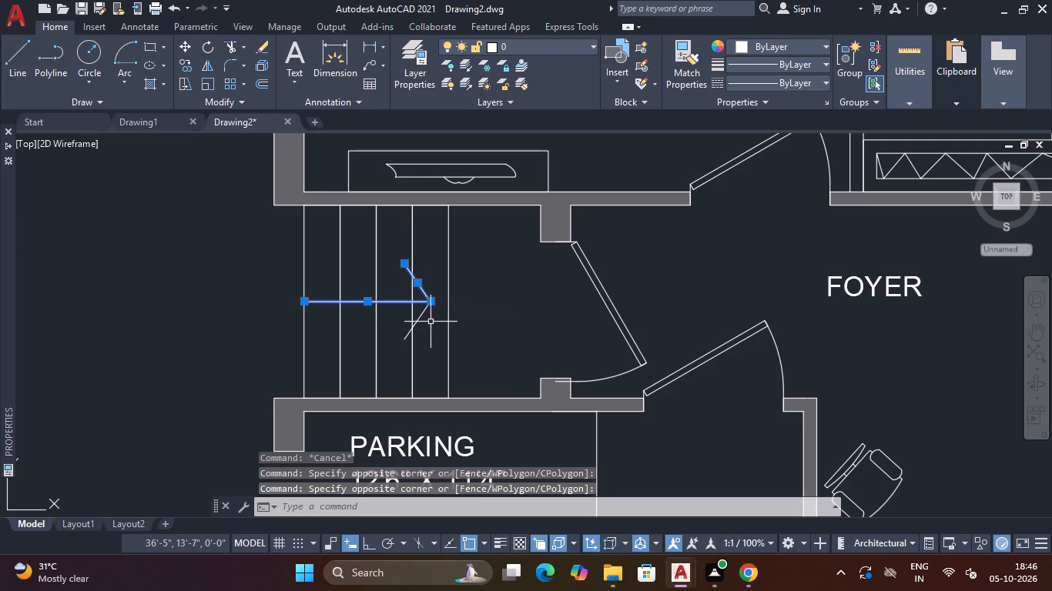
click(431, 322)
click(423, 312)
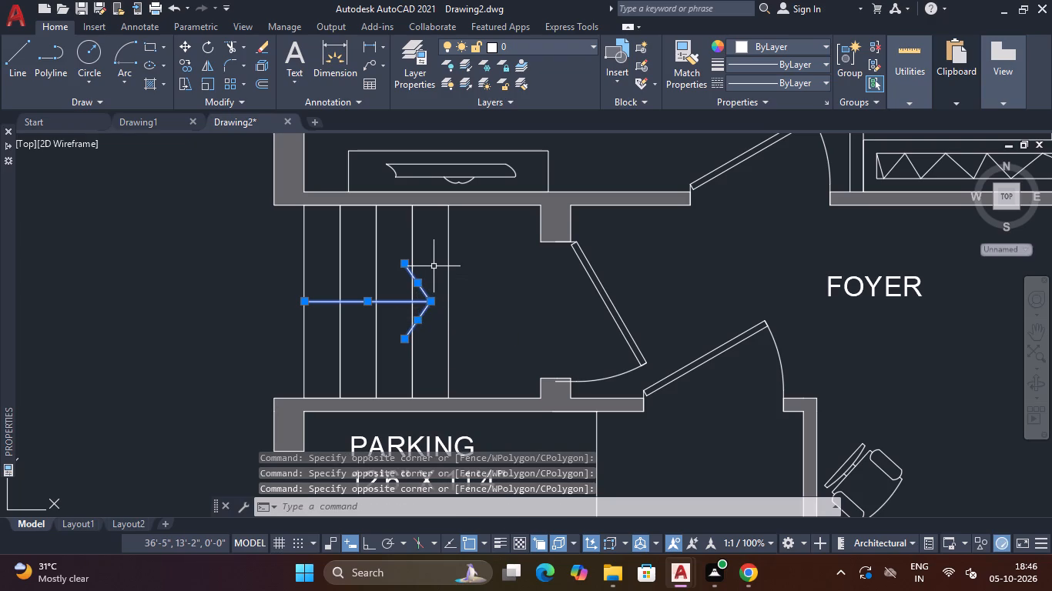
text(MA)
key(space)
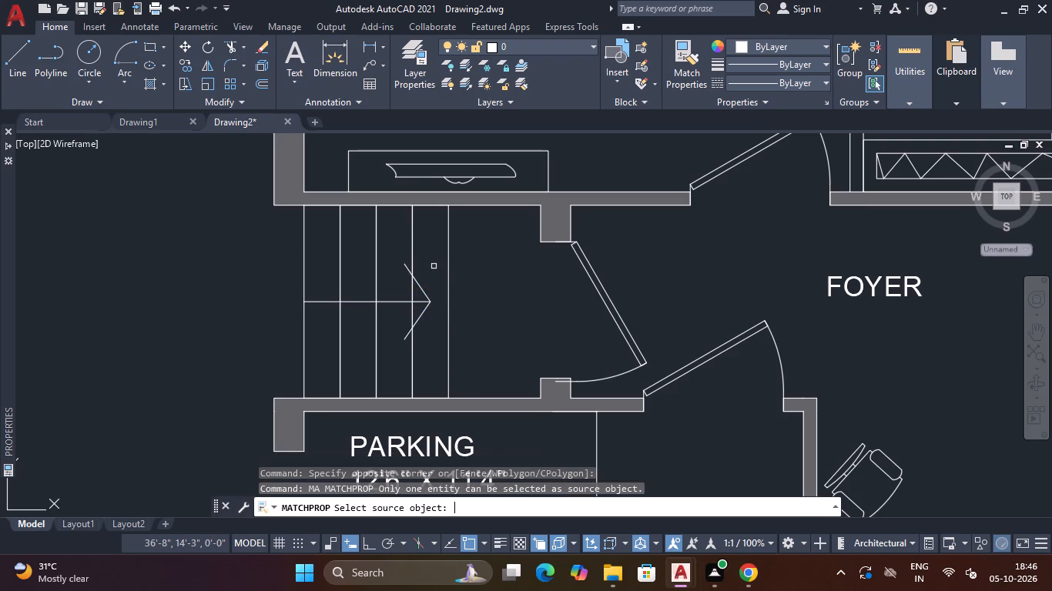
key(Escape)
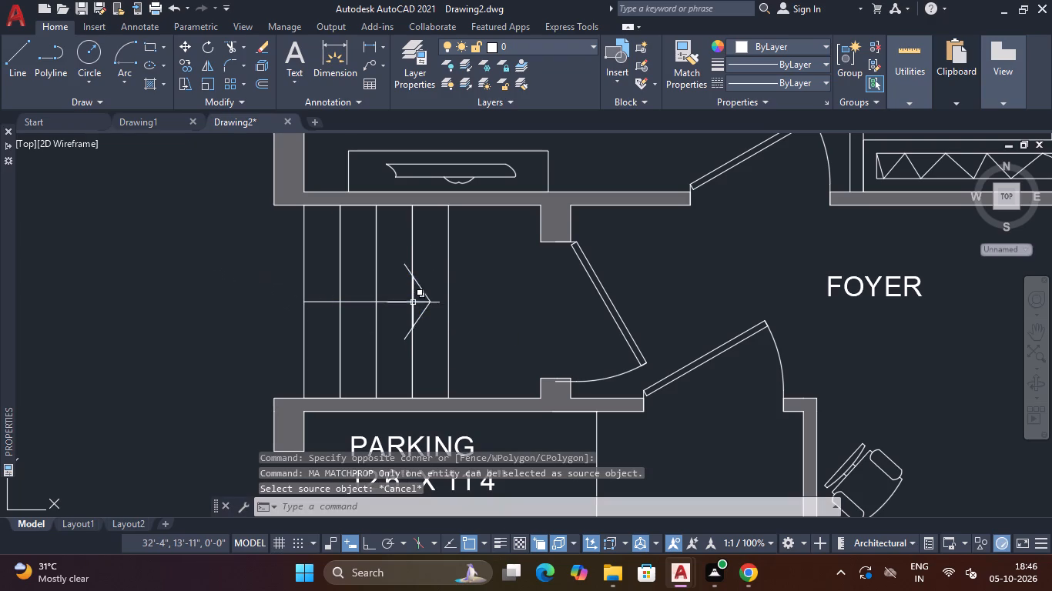
Move the three arrow lines horizontally by two stair treads toward the entrance door, from the second to the fourth stair line.
scroll(393, 299, up, 2)
click(401, 293)
click(389, 310)
click(482, 269)
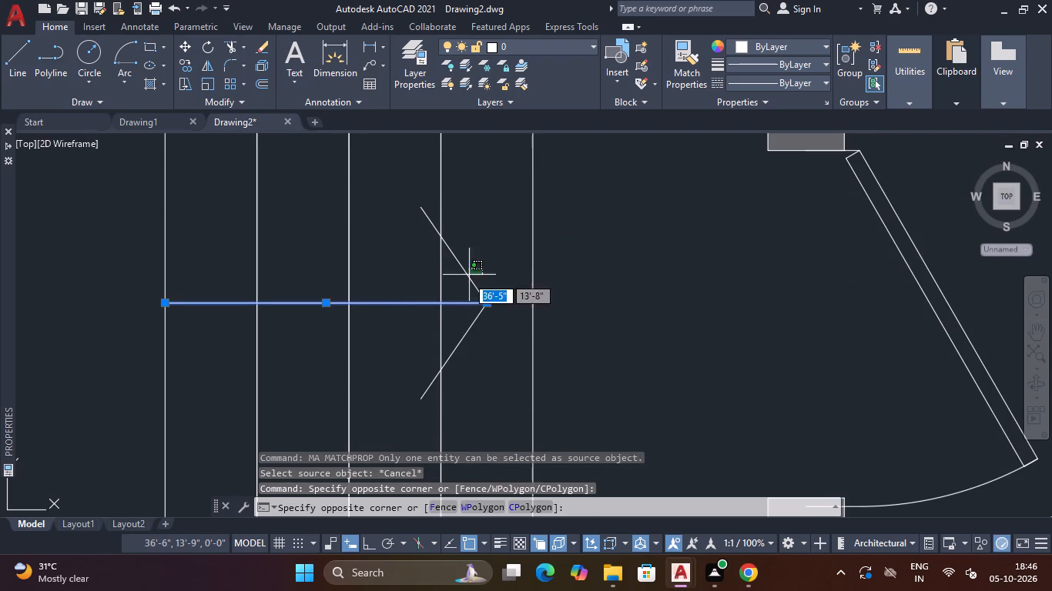
click(460, 282)
click(475, 349)
click(461, 325)
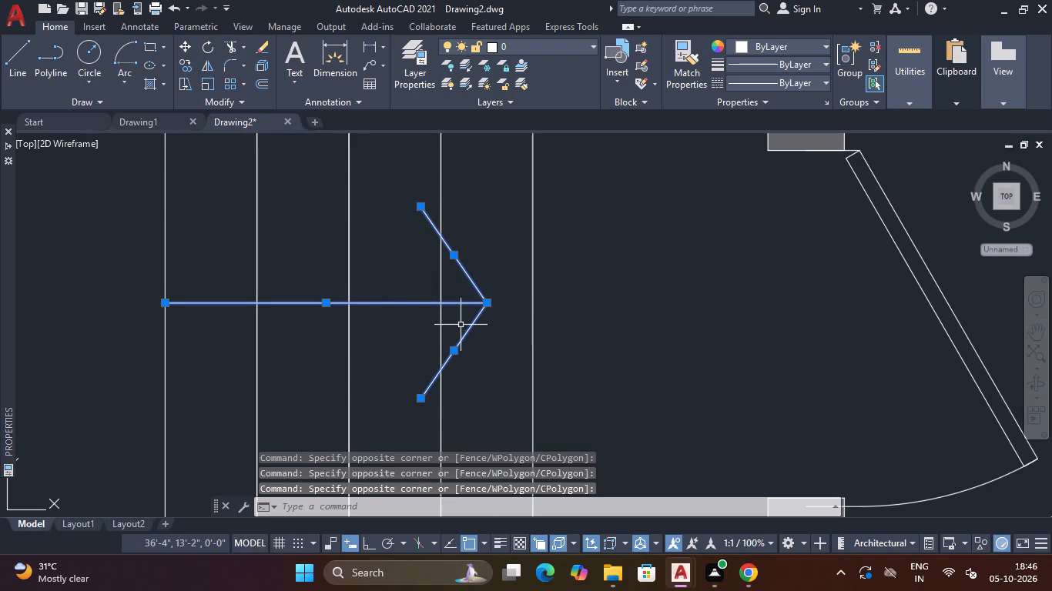
text(M)
key(space)
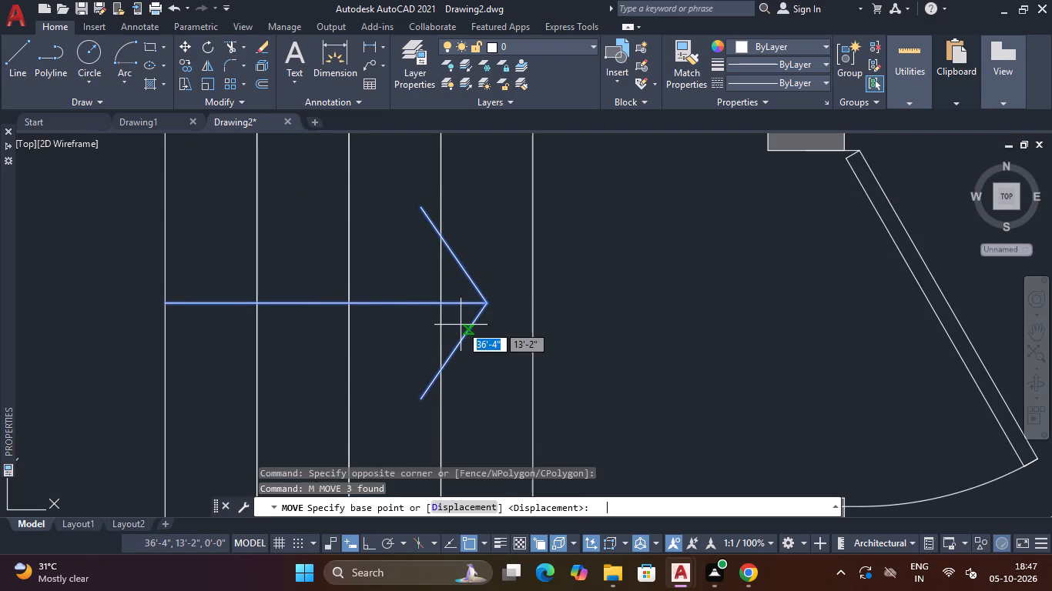
click(260, 306)
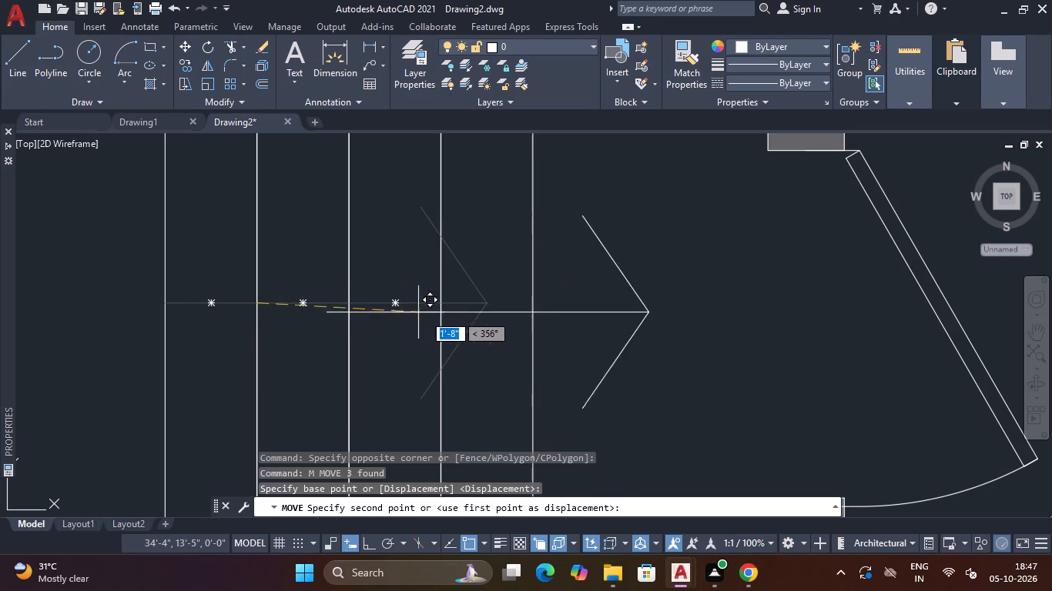
click(445, 299)
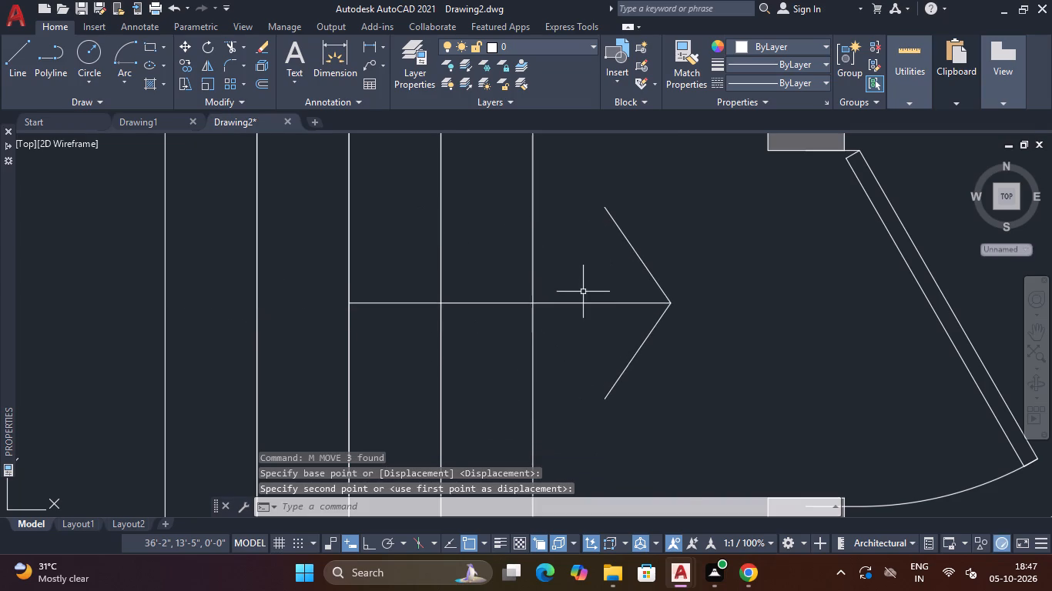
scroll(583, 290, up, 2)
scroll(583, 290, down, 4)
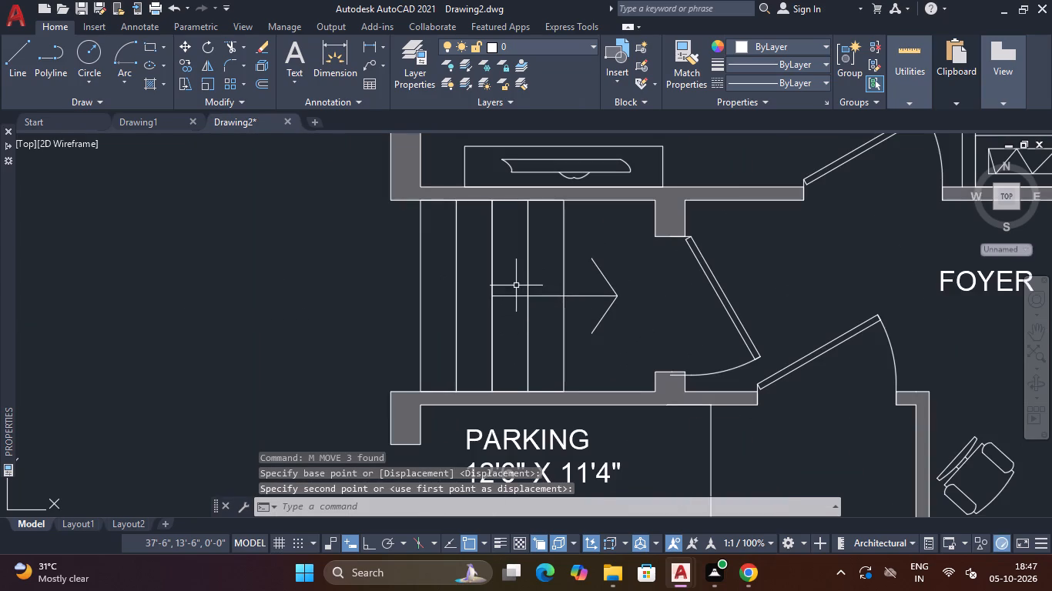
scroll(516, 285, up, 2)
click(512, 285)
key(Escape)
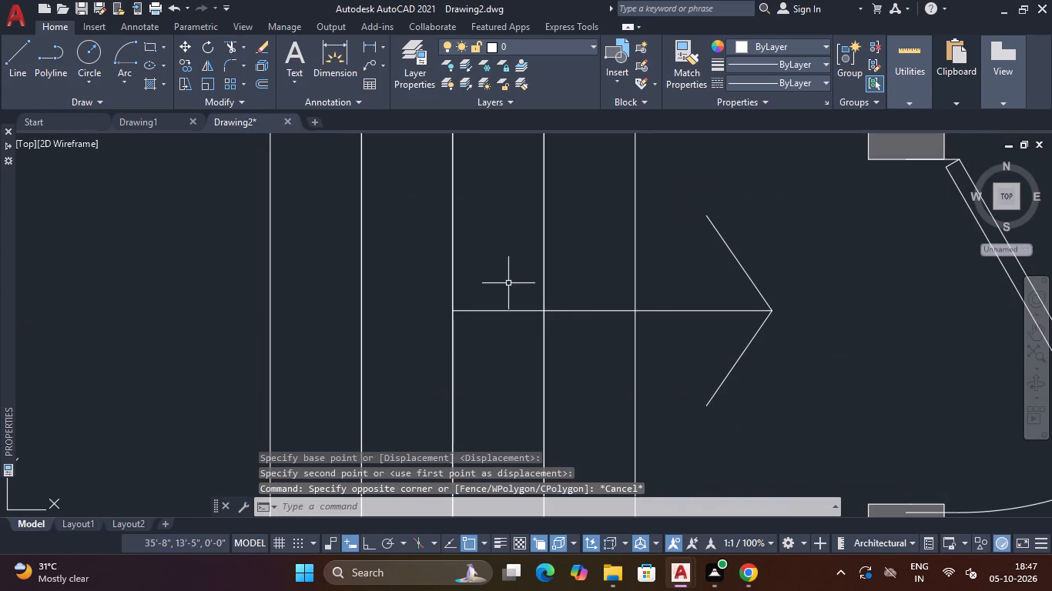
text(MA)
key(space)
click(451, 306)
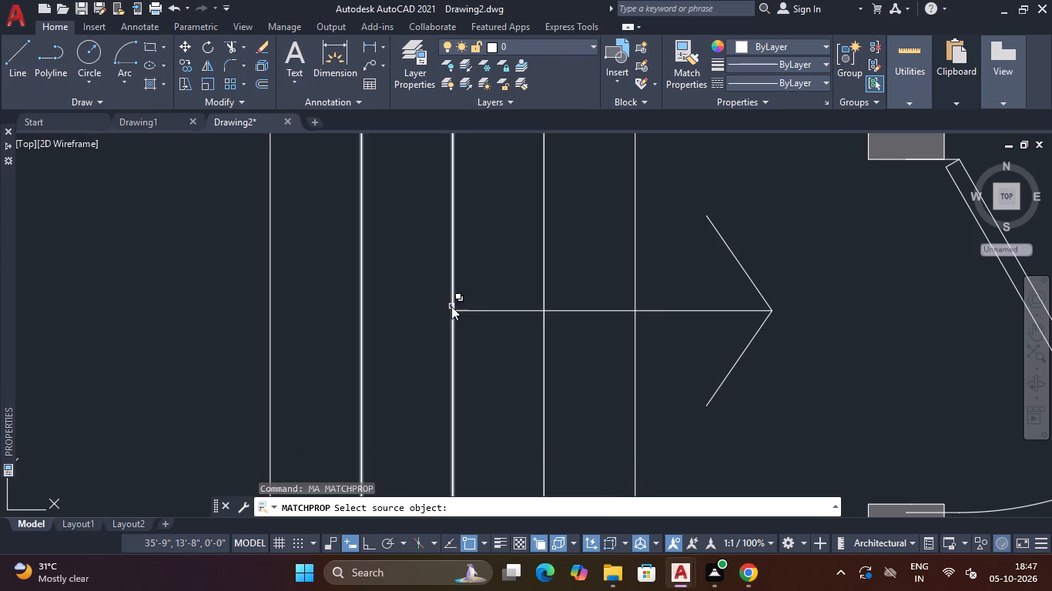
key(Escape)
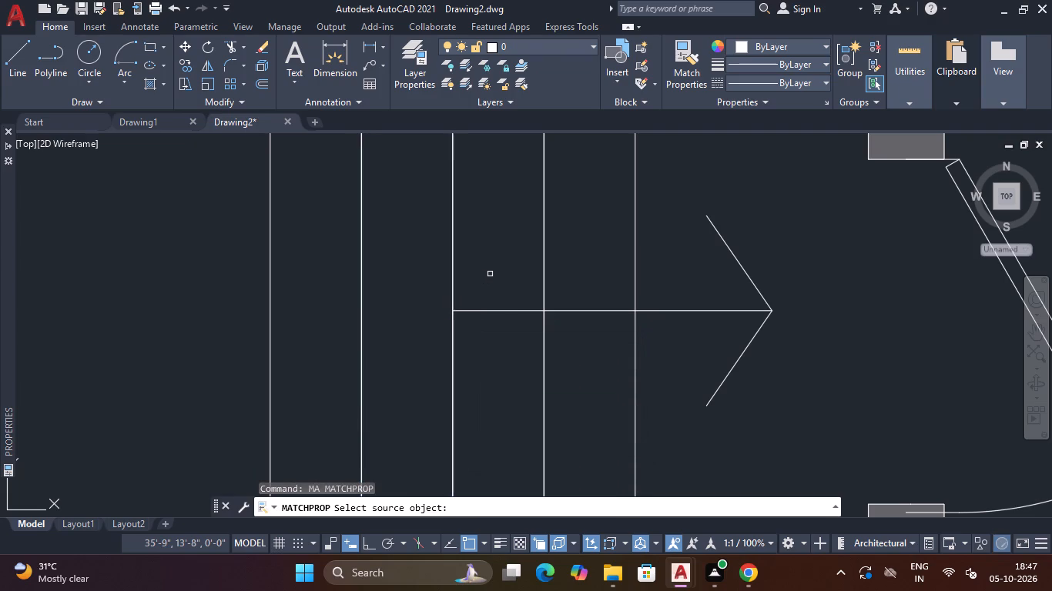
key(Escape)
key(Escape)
Trim off the arrow shaft's tail segment between the third and fourth stair lines.
text(TR)
key(space)
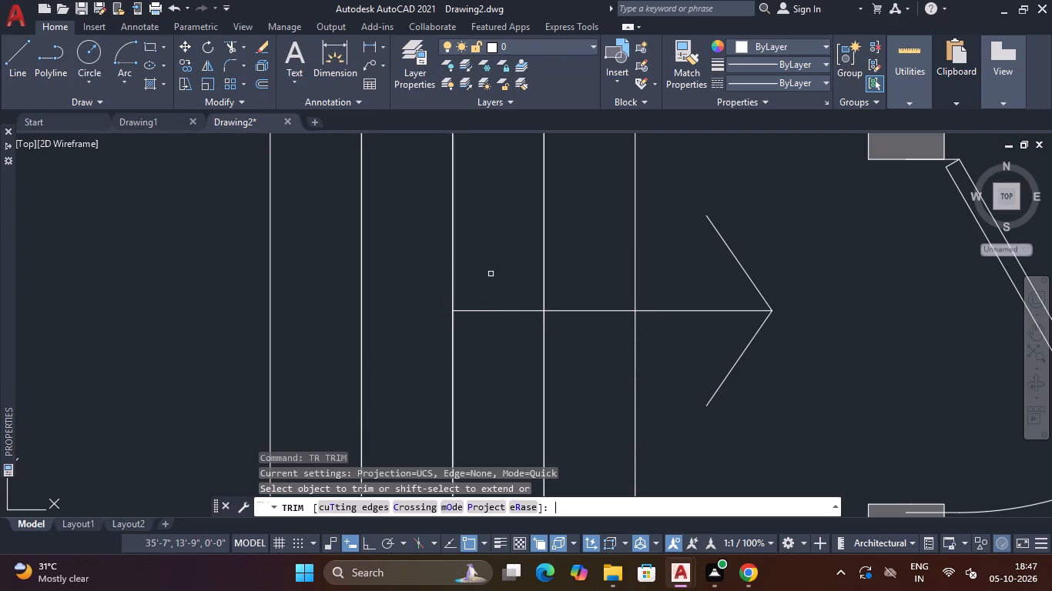
click(491, 274)
drag(495, 276, 498, 359)
scroll(719, 245, down, 4)
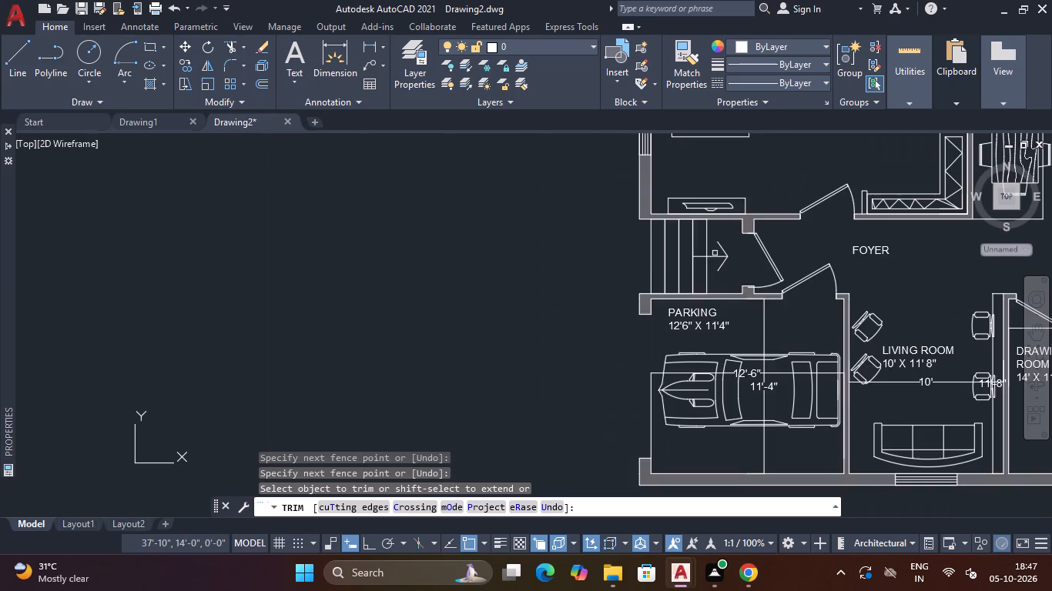
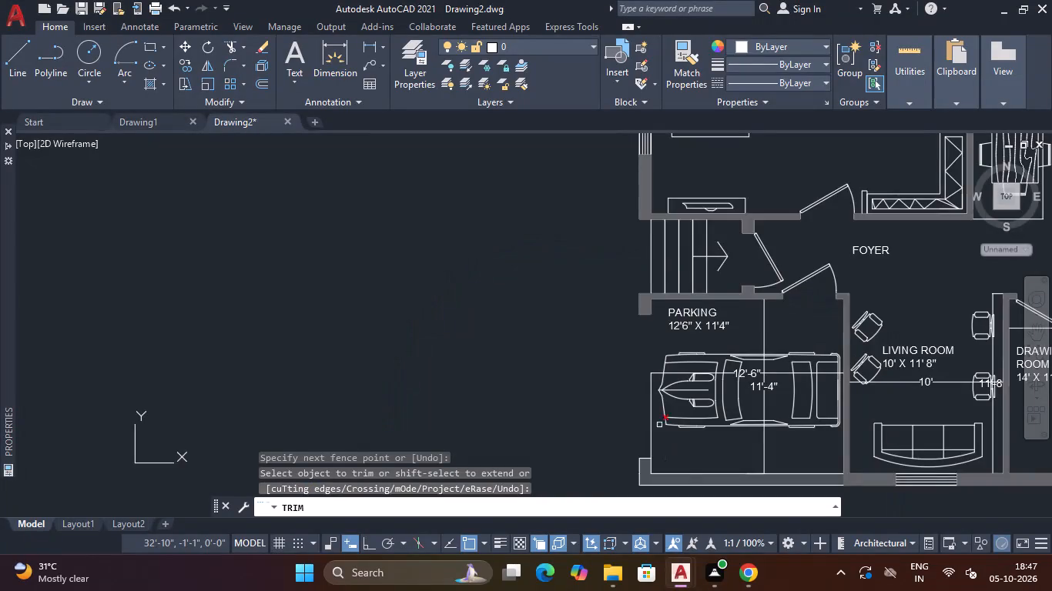
Erase the two dimensions in the toilet beside the master bedroom, keeping its room label.
scroll(677, 319, down, 3)
middle_drag(592, 309, 331, 243)
scroll(415, 222, up, 2)
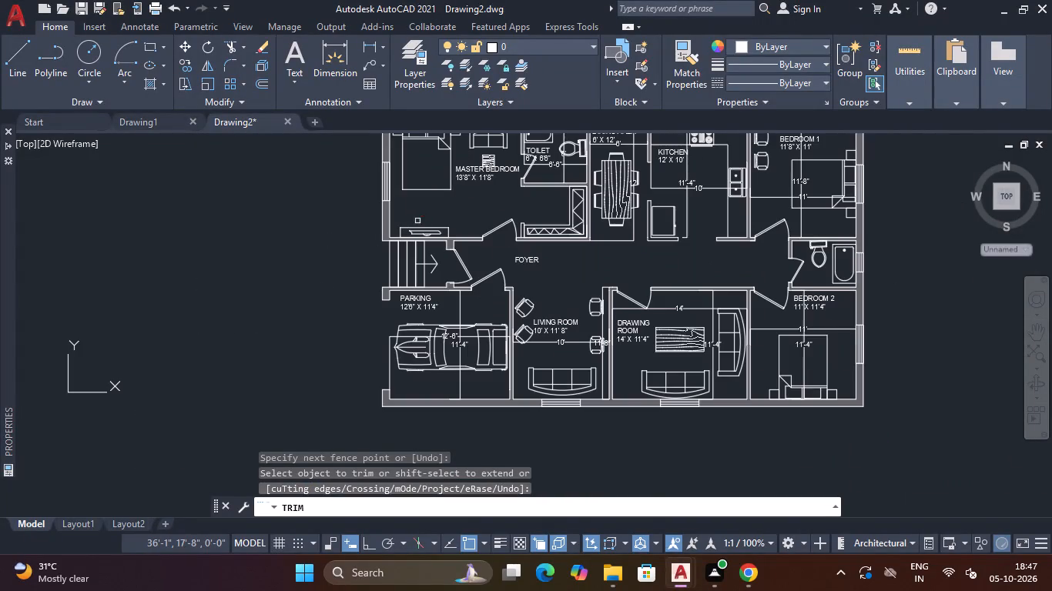
middle_drag(437, 204, 421, 279)
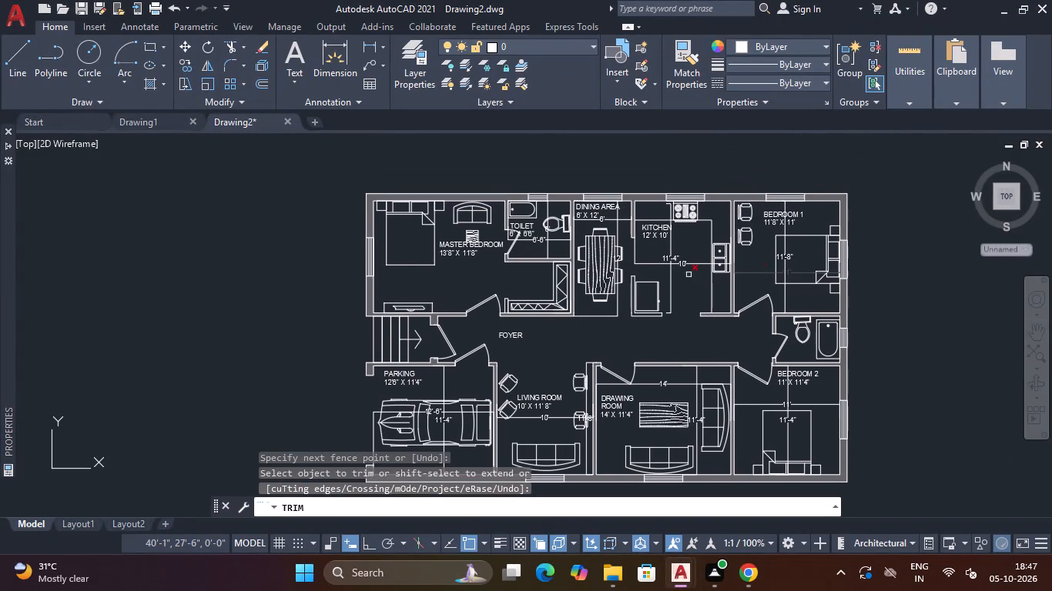
key(Escape)
key(Escape)
scroll(508, 253, up, 3)
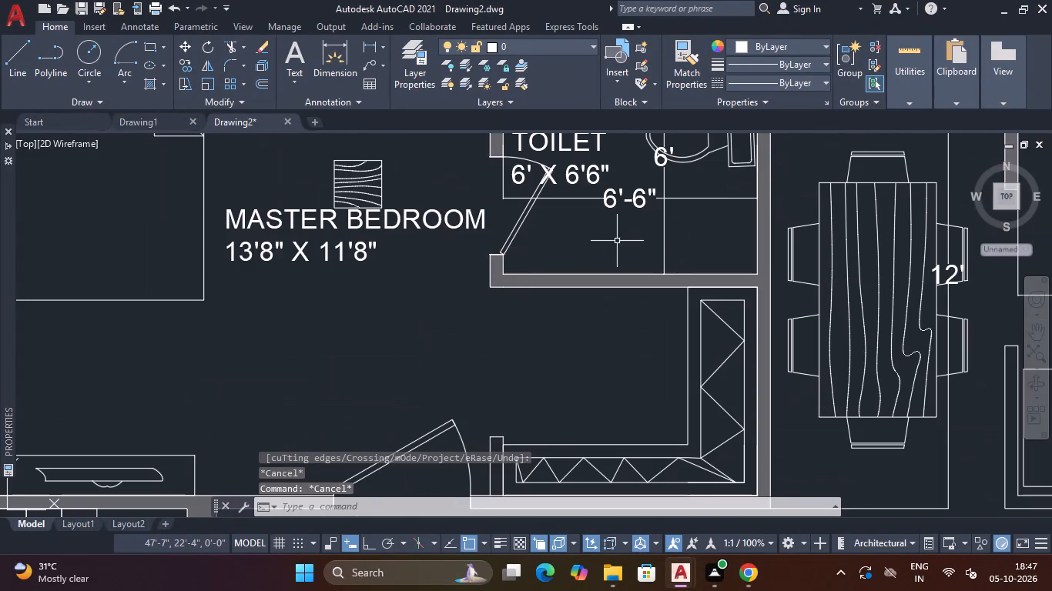
drag(688, 188, 680, 192)
click(642, 216)
key(Delete)
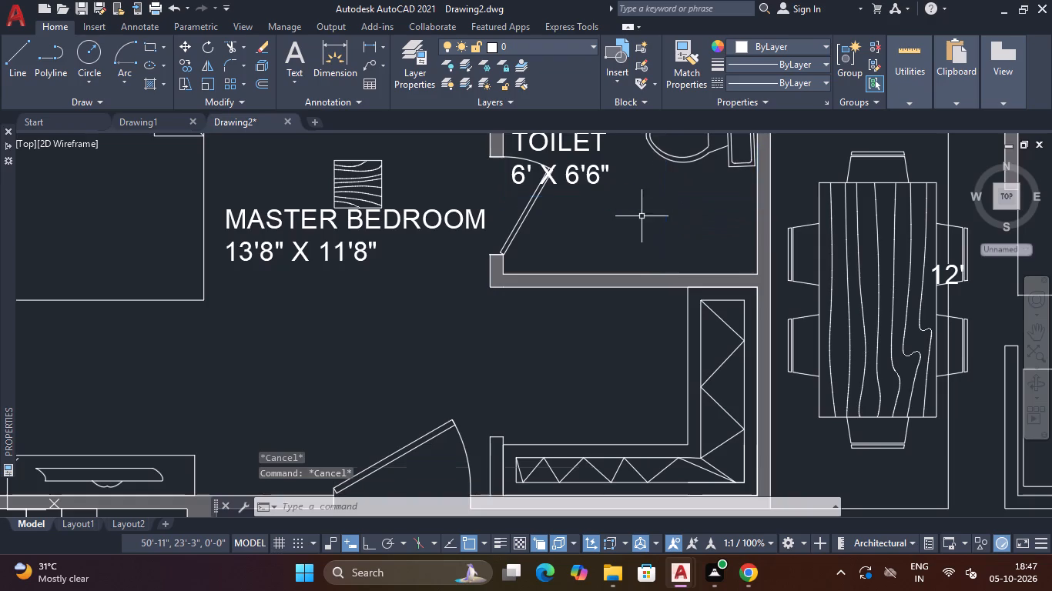
Erase the two crossing dimensions in the kitchen.
scroll(647, 215, down, 3)
middle_drag(649, 214, 461, 214)
scroll(574, 225, up, 4)
click(719, 230)
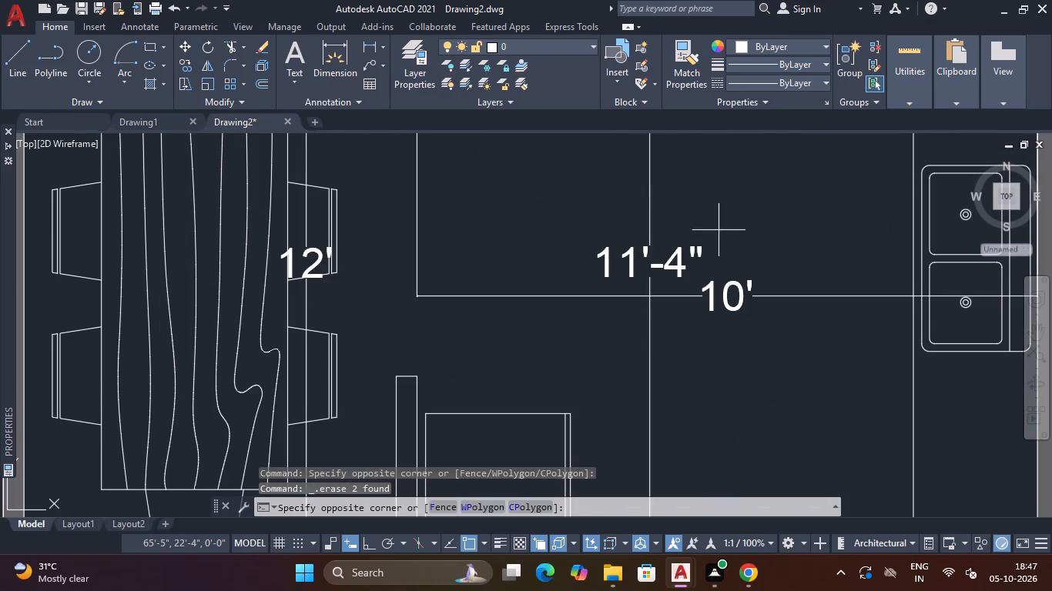
click(621, 321)
key(Delete)
Erase the two crossing dimensions over the bed in Bedroom 1.
scroll(678, 298, down, 4)
middle_drag(680, 297, 344, 255)
scroll(637, 265, up, 3)
click(632, 265)
click(546, 337)
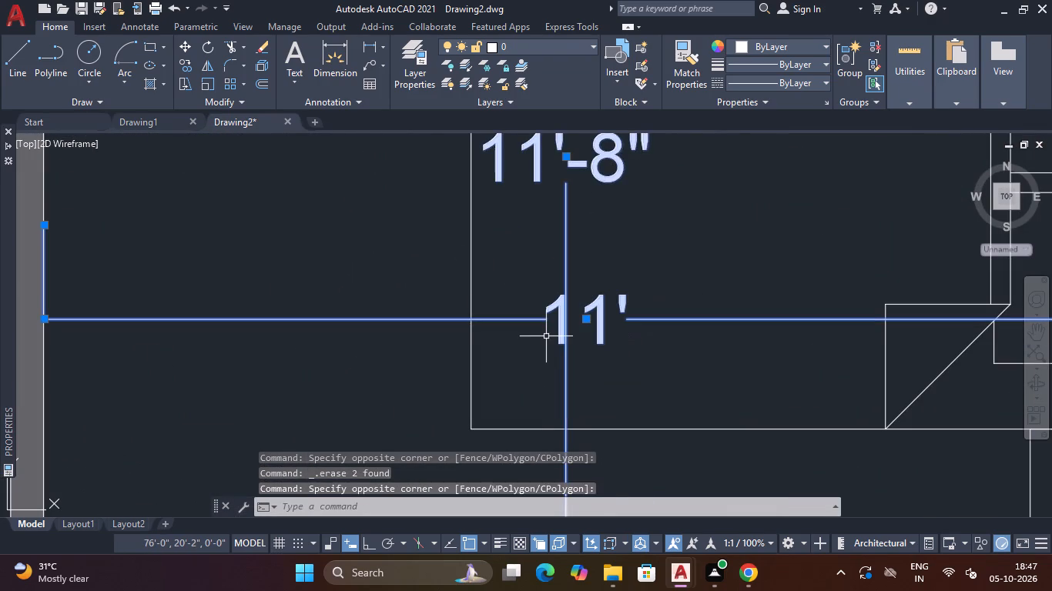
key(Delete)
Erase the two crossing dimensions in Bedroom 2, leaving the room label in place.
scroll(604, 308, down, 4)
middle_drag(604, 309, 648, 199)
middle_drag(648, 382, 648, 373)
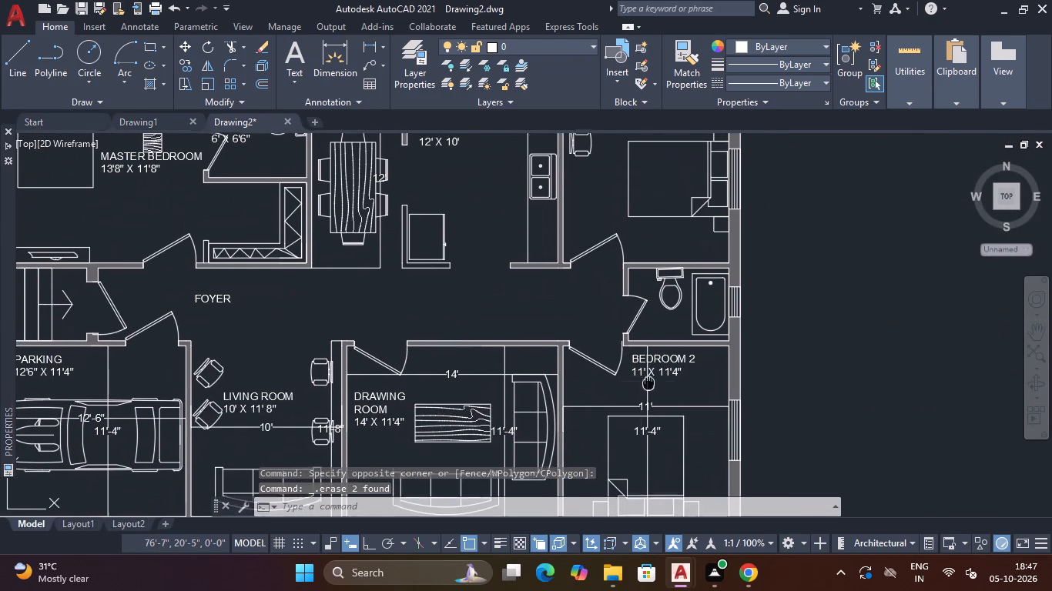
middle_drag(648, 373, 670, 302)
scroll(678, 310, up, 4)
drag(676, 316, 663, 319)
click(568, 440)
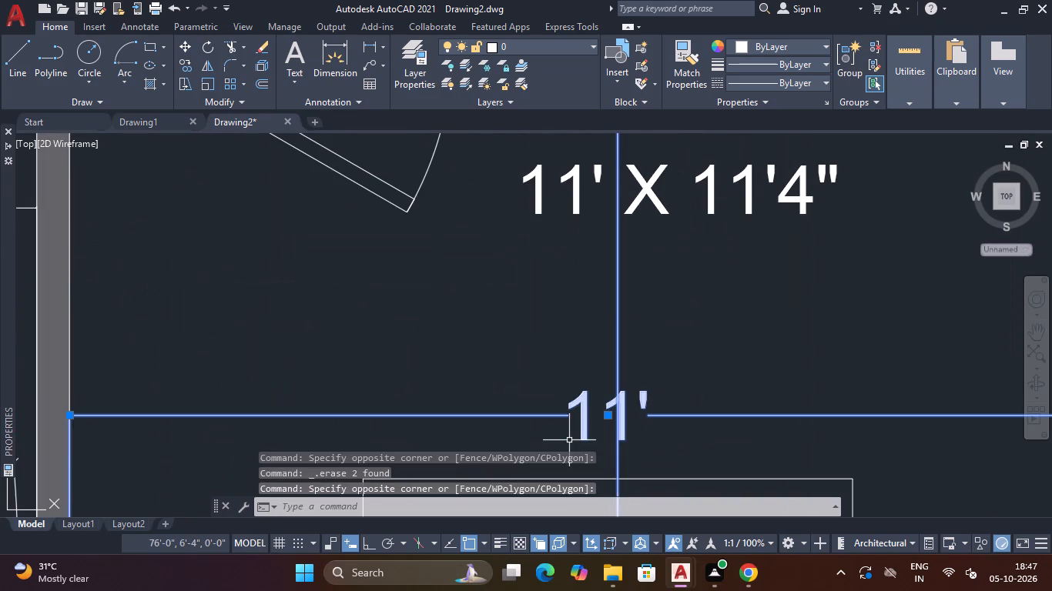
key(Delete)
Erase the horizontal and vertical dimensions in the drawing room.
scroll(598, 405, down, 4)
middle_drag(578, 373, 827, 305)
scroll(678, 276, up, 3)
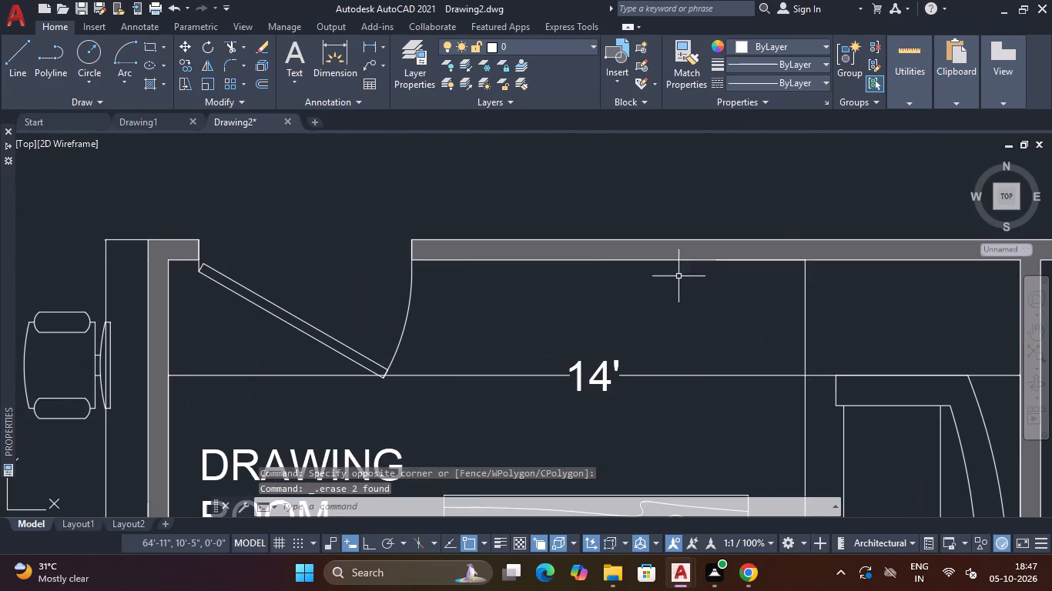
drag(692, 287, 688, 310)
click(639, 398)
drag(856, 341, 823, 340)
click(771, 345)
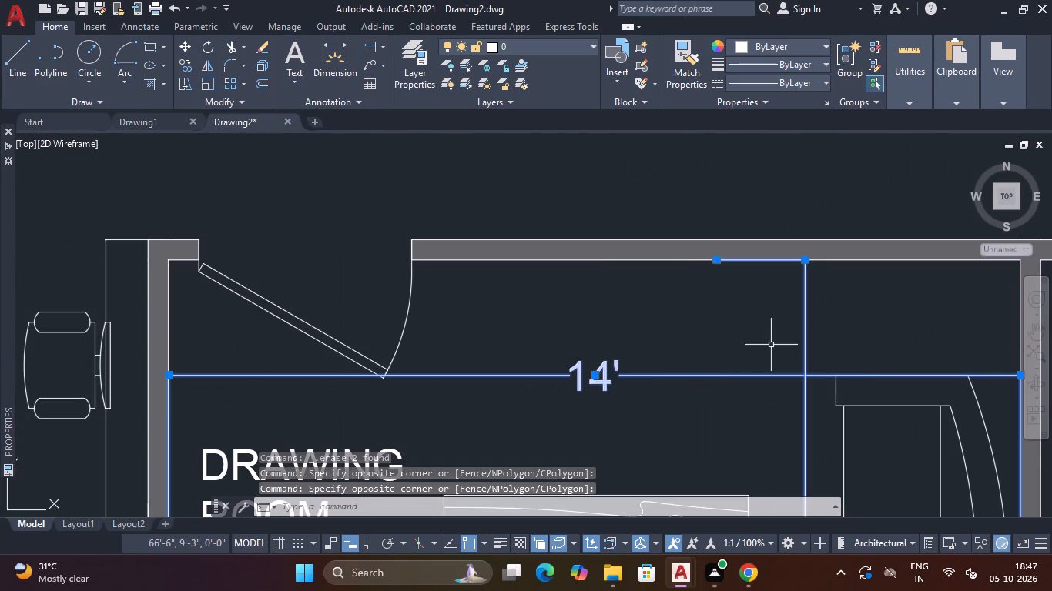
key(Delete)
key(Insert)
Erase the horizontal dimension and the vertical dimension beside the chairs in the living room.
scroll(771, 345, down, 3)
middle_drag(547, 374, 580, 319)
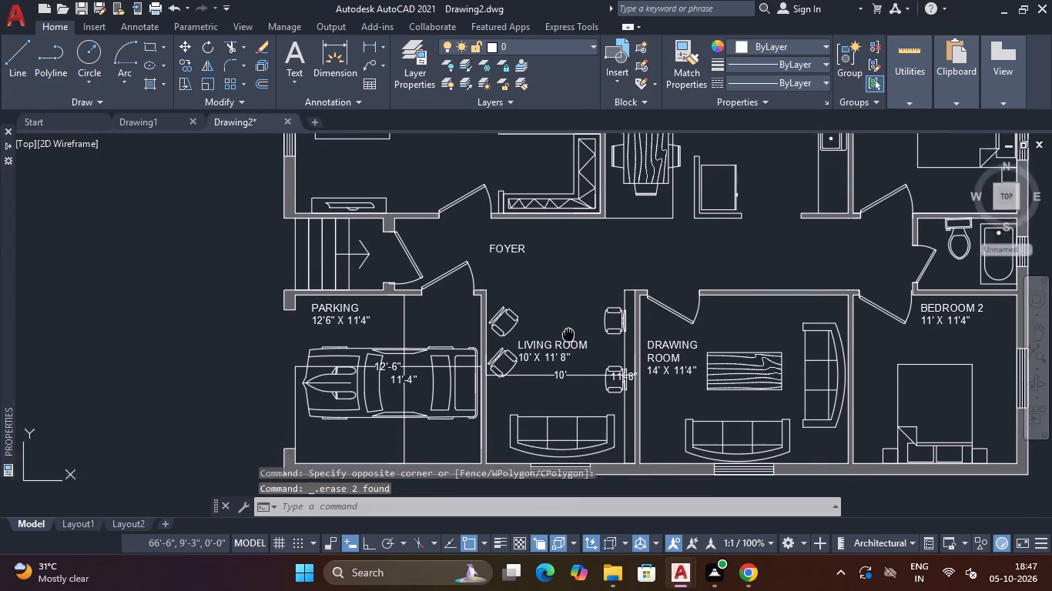
middle_drag(580, 319, 591, 305)
scroll(588, 339, up, 3)
click(633, 305)
click(588, 351)
key(Delete)
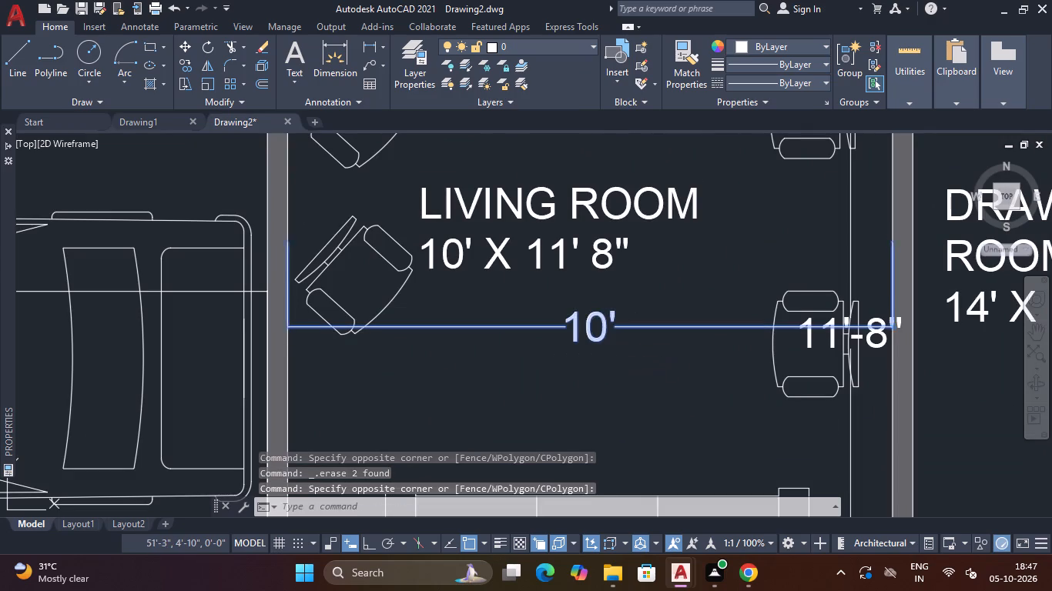
click(854, 213)
click(820, 230)
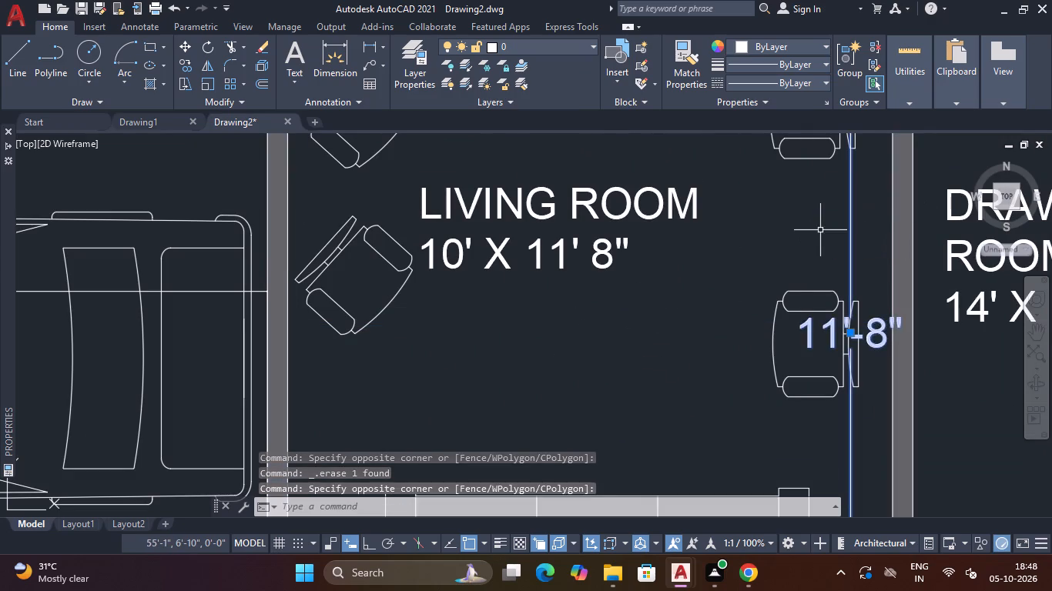
key(Delete)
Erase the vertical and horizontal dimensions crossing the car in the parking area.
scroll(810, 234, down, 2)
click(491, 187)
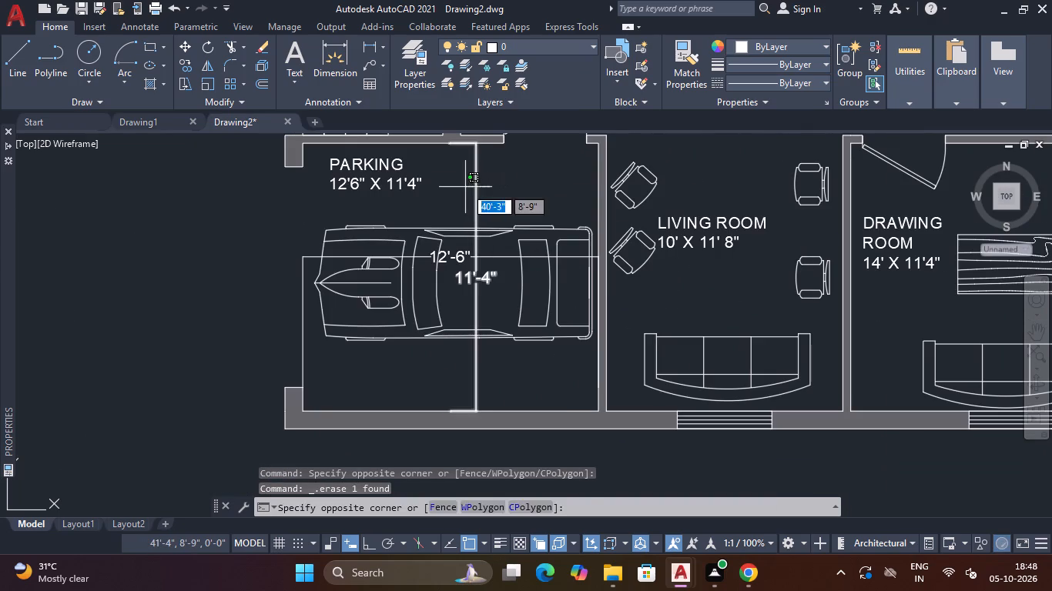
click(465, 187)
key(Delete)
scroll(494, 234, up, 2)
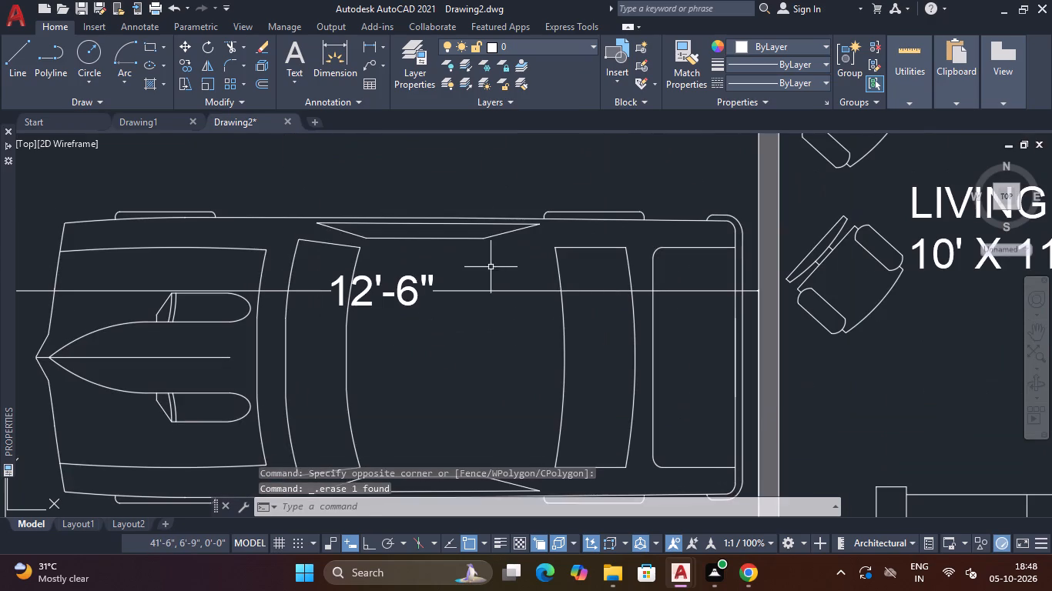
click(489, 267)
click(464, 289)
click(494, 269)
click(461, 309)
key(Delete)
Copy the master bedroom's TV unit to the empty area outside the outer wall, about 8'-11" away.
scroll(461, 306, down, 3)
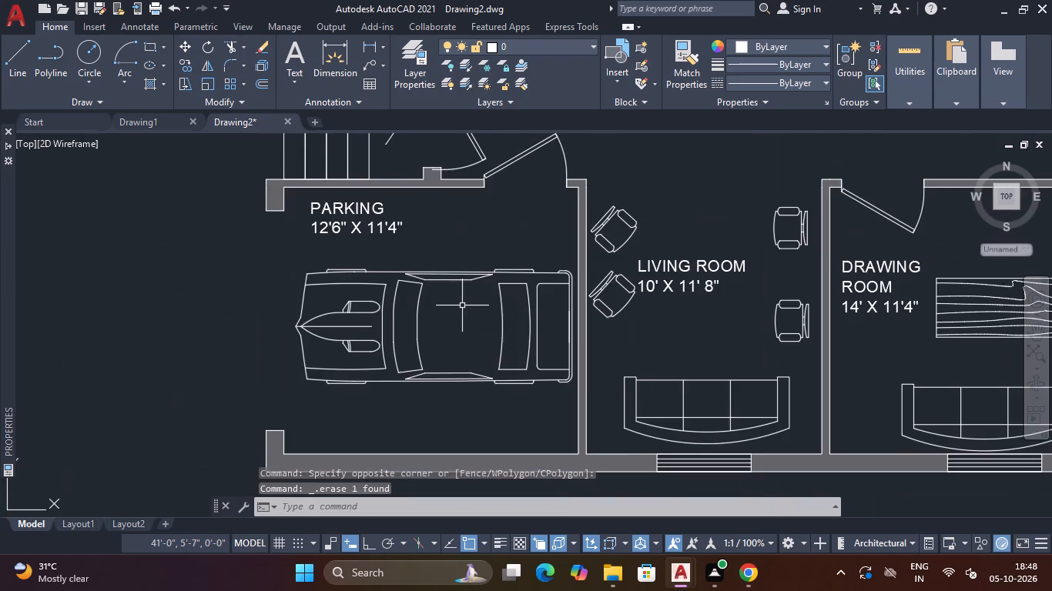
middle_drag(462, 306, 549, 286)
scroll(515, 296, down, 2)
middle_drag(403, 256, 371, 385)
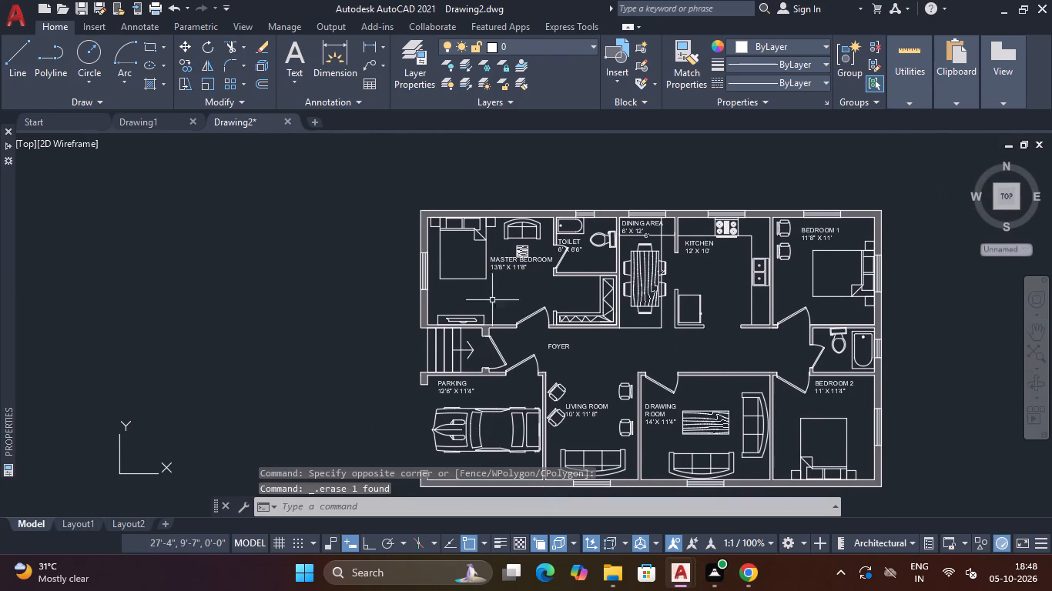
scroll(464, 297, up, 3)
middle_drag(480, 329, 556, 273)
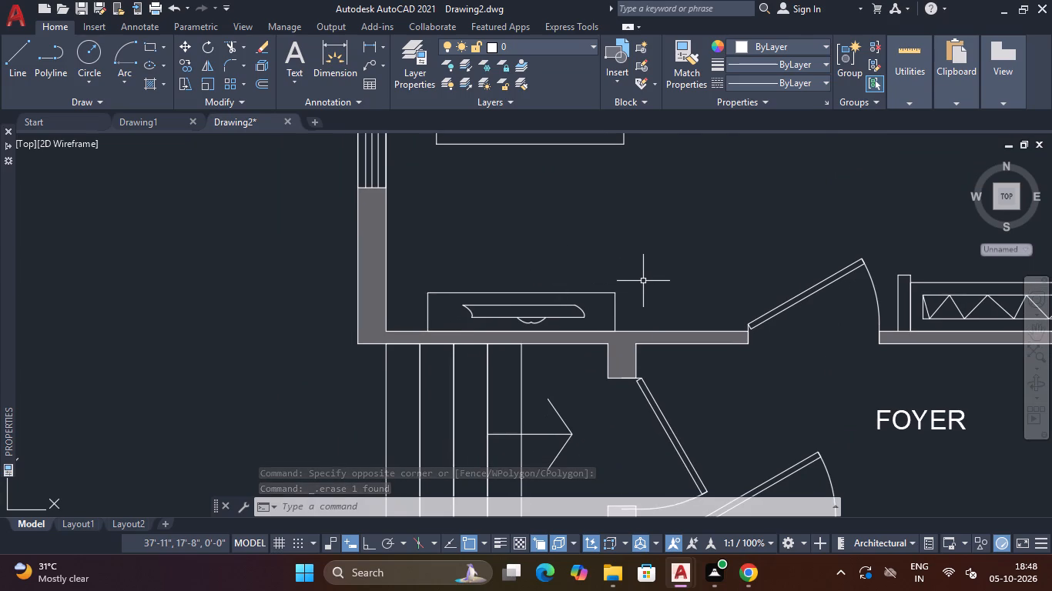
click(635, 282)
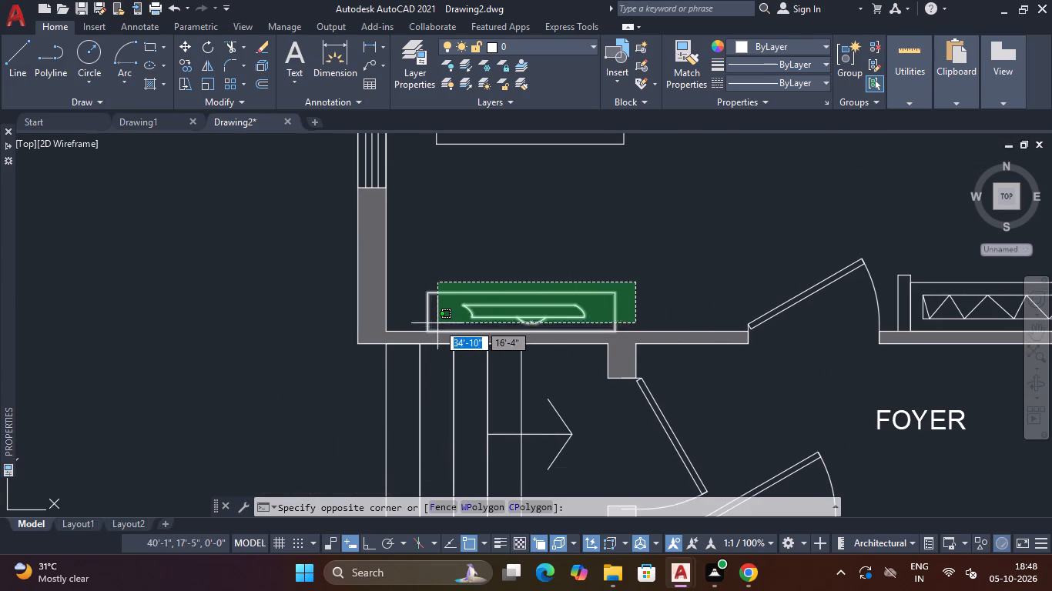
click(433, 319)
text(CO)
key(space)
click(433, 319)
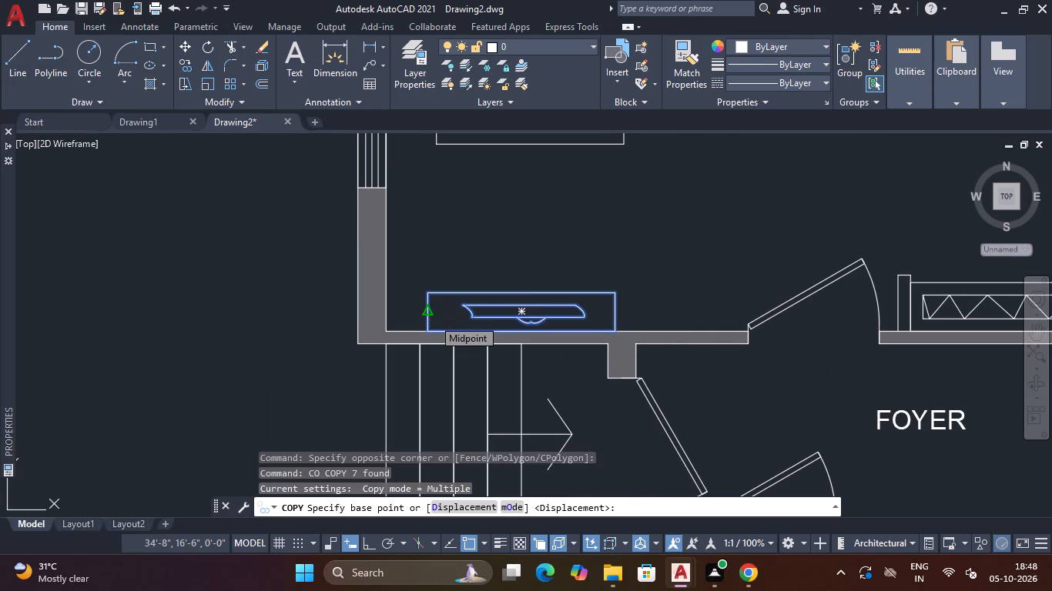
click(432, 305)
click(95, 302)
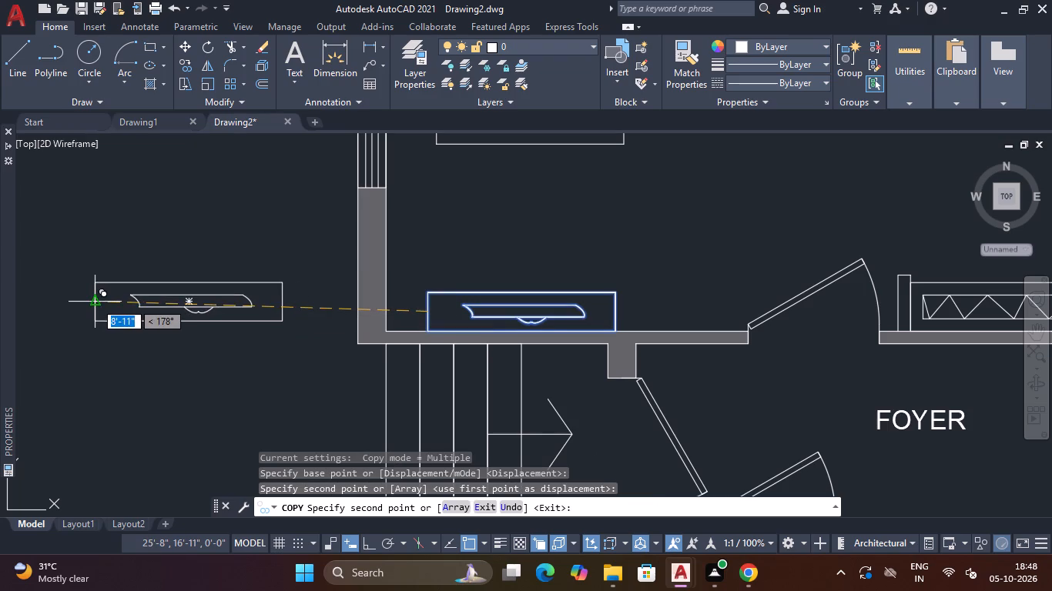
key(Escape)
Rotate the copied TV unit a quarter turn clockwise about its upper corner nearest the house, with Ortho on.
drag(283, 244, 284, 251)
click(35, 381)
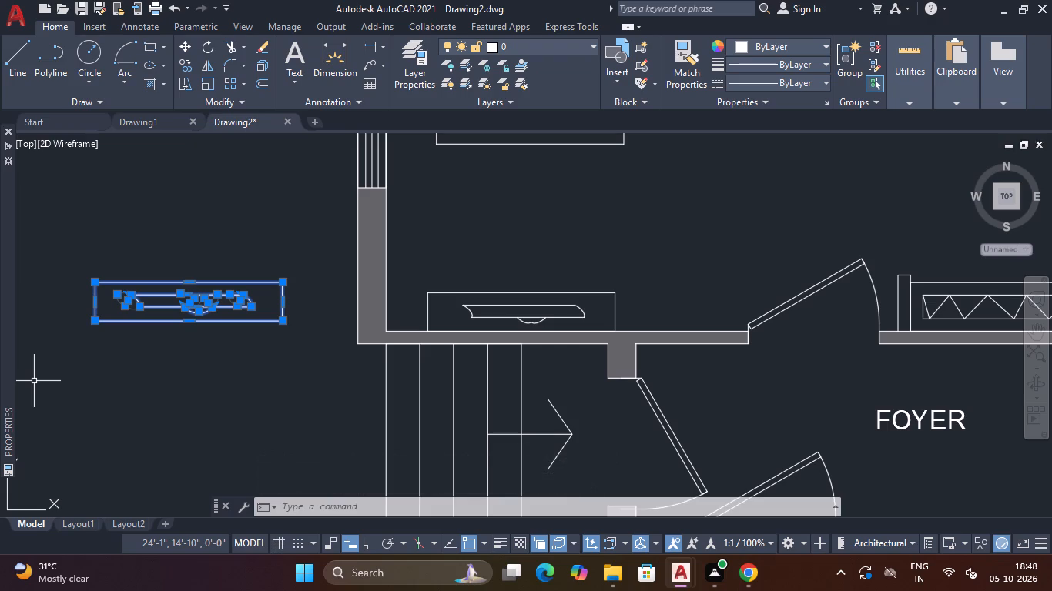
text(RO)
key(space)
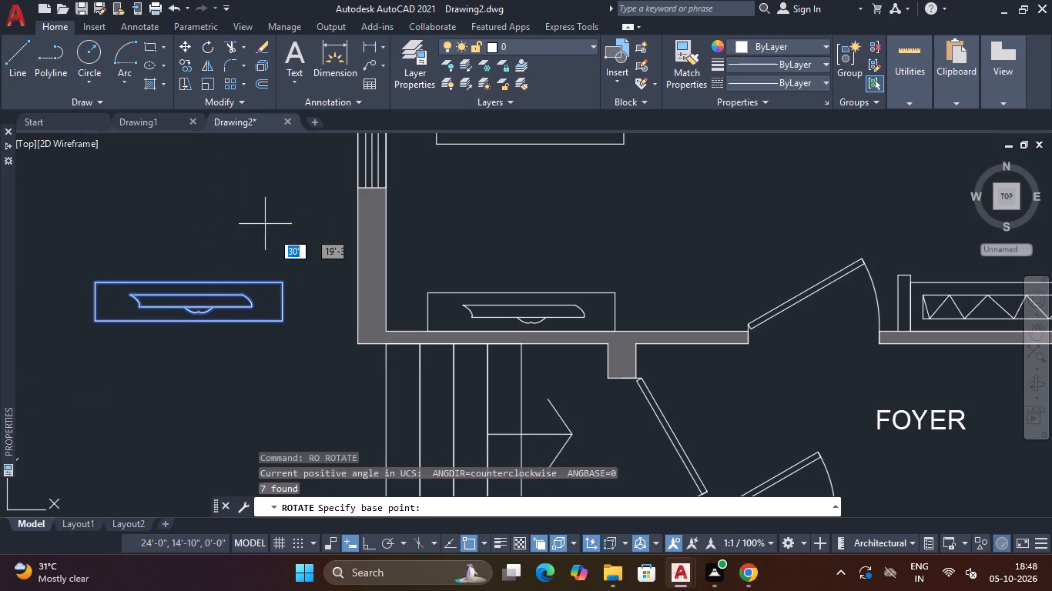
click(279, 282)
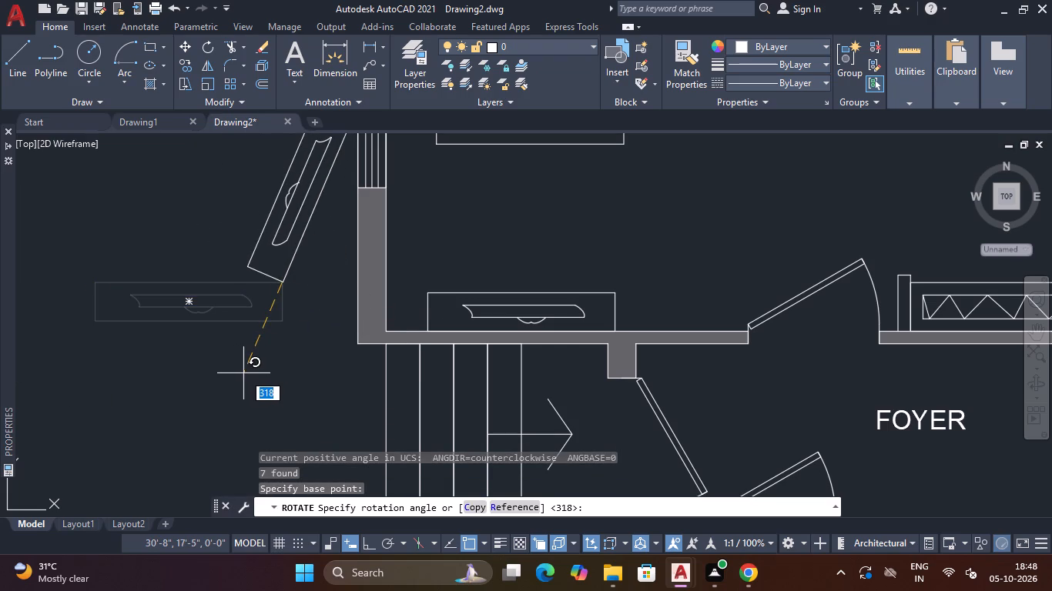
key(F8)
click(259, 339)
Move the rotated TV unit into the drawing room, beside the wall shared with the living room, with Ortho off.
scroll(306, 309, down, 3)
middle_drag(306, 309, 306, 317)
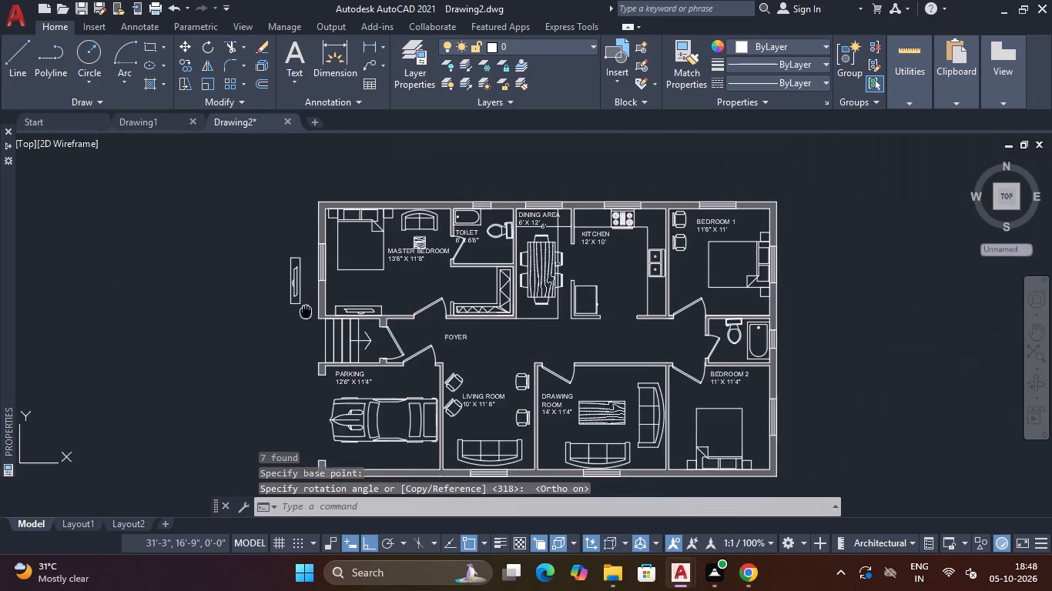
middle_drag(306, 317, 300, 353)
key(Escape)
drag(297, 292, 291, 308)
click(262, 372)
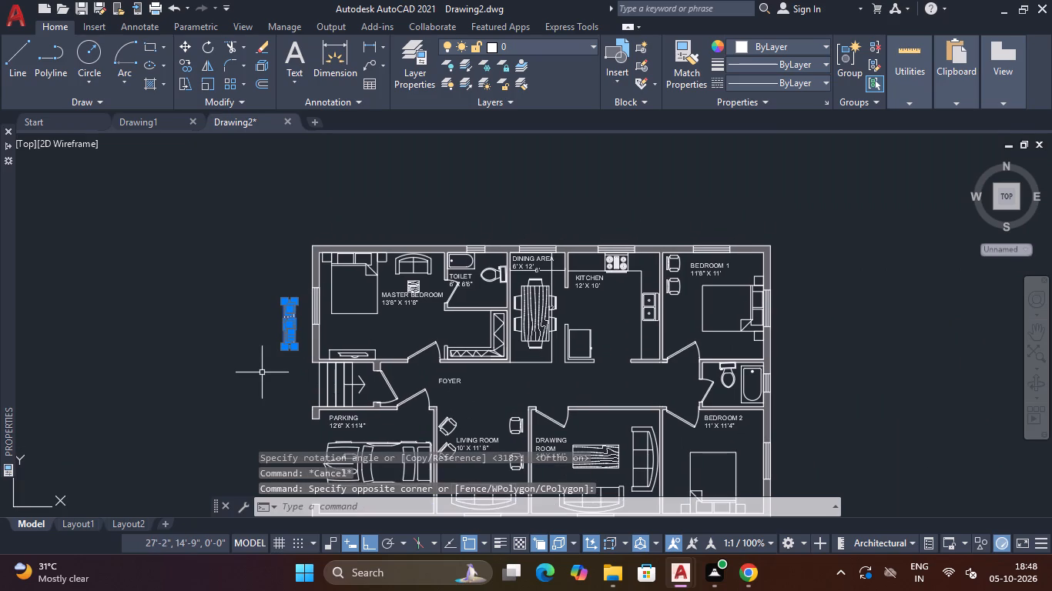
text(M)
key(space)
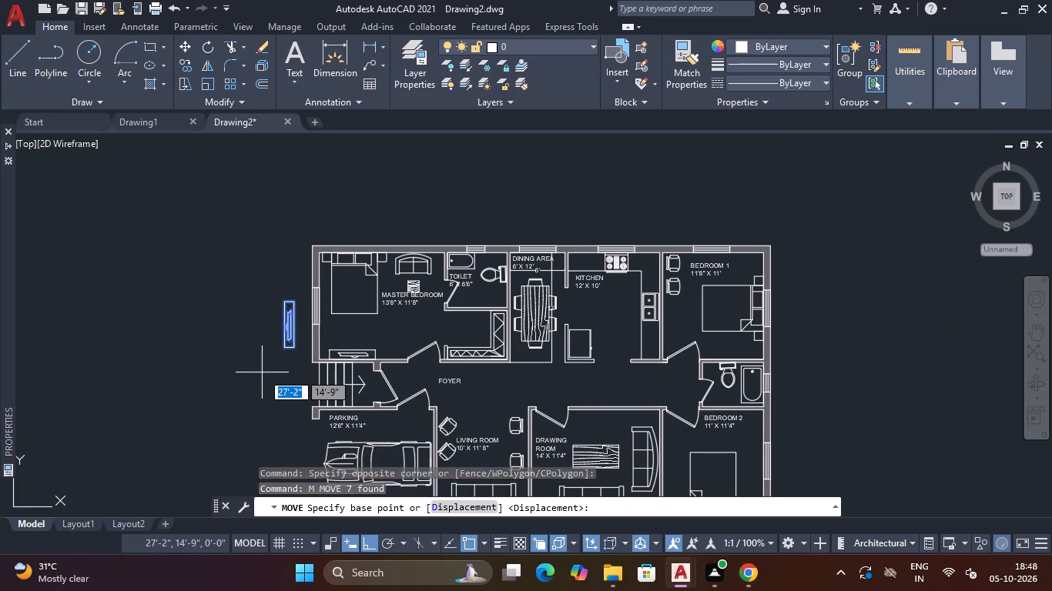
click(291, 302)
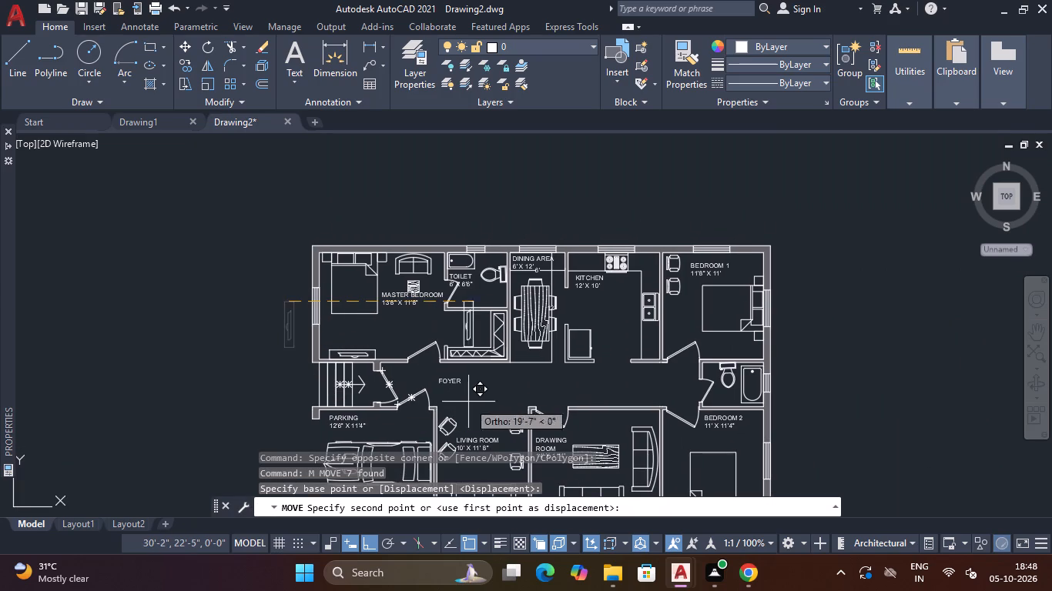
key(F8)
middle_drag(508, 400, 538, 296)
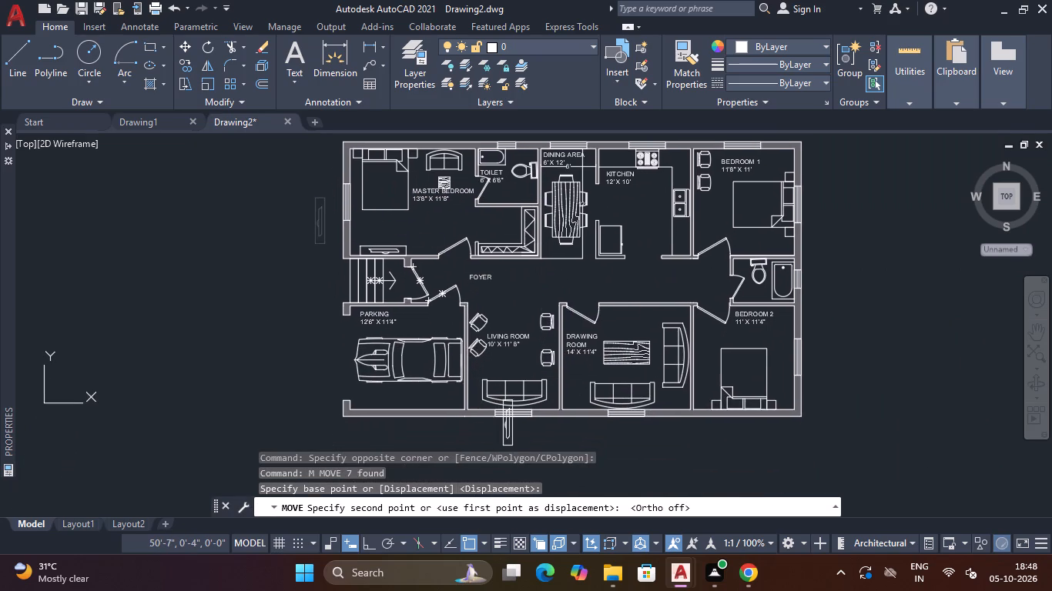
scroll(571, 364, up, 3)
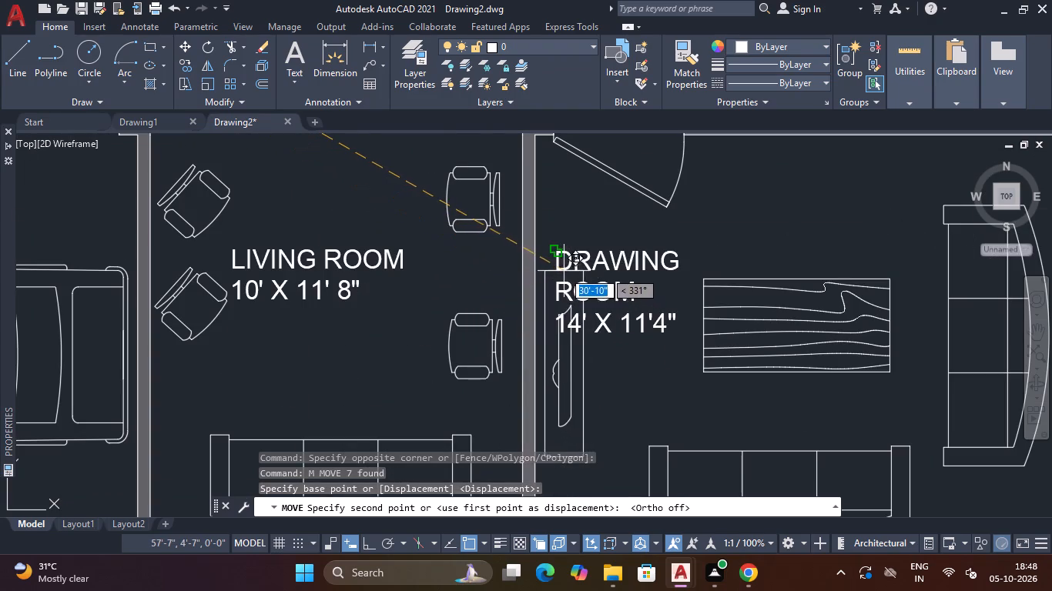
click(562, 254)
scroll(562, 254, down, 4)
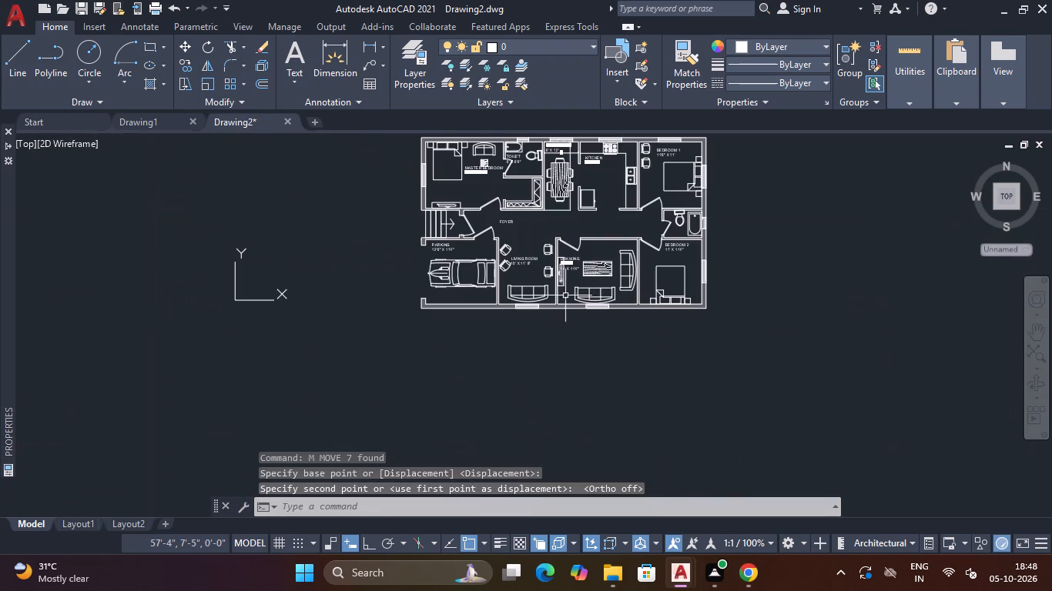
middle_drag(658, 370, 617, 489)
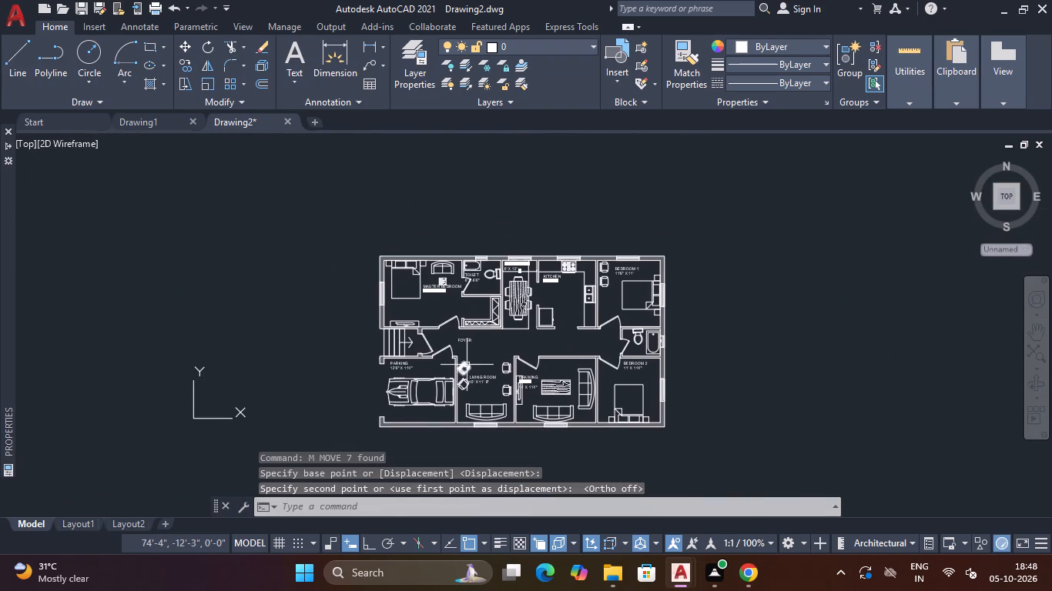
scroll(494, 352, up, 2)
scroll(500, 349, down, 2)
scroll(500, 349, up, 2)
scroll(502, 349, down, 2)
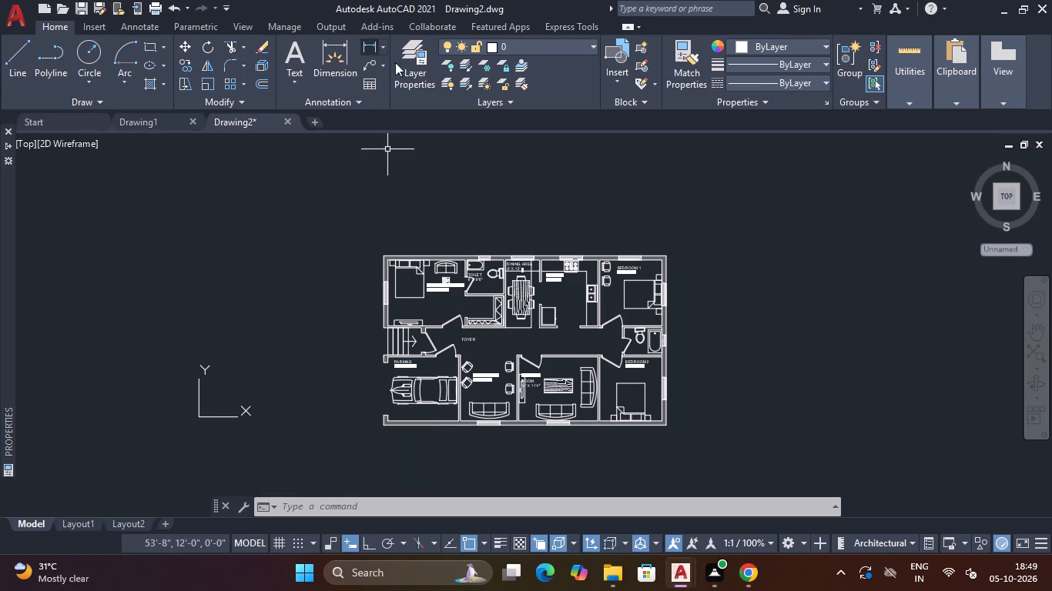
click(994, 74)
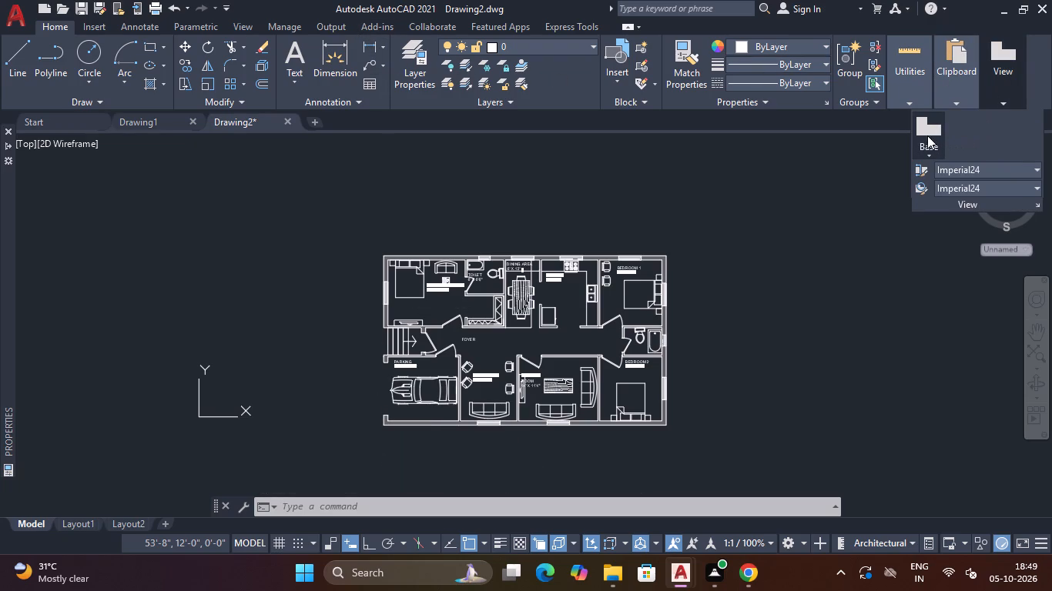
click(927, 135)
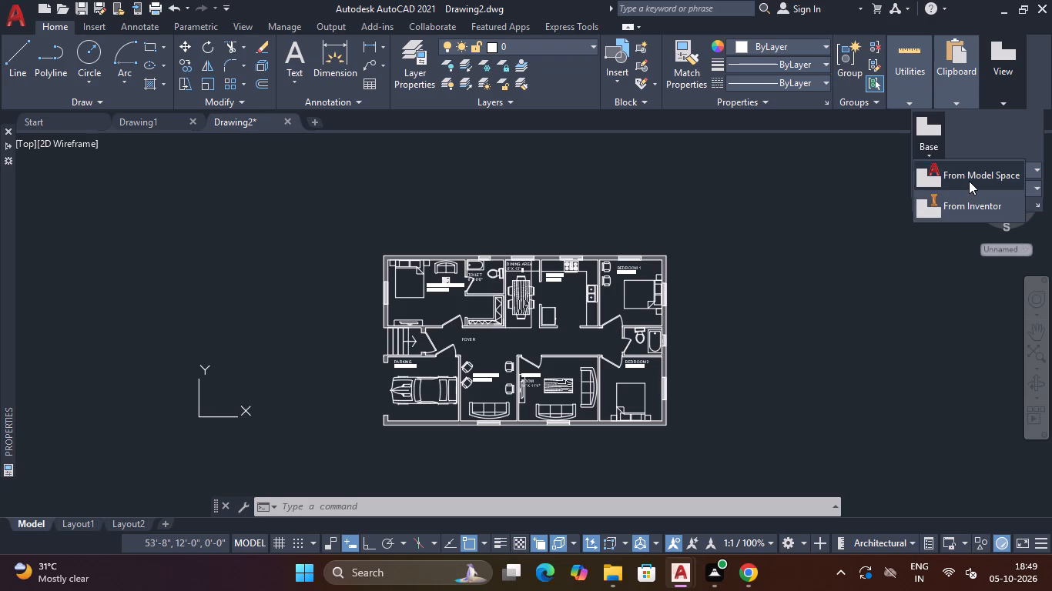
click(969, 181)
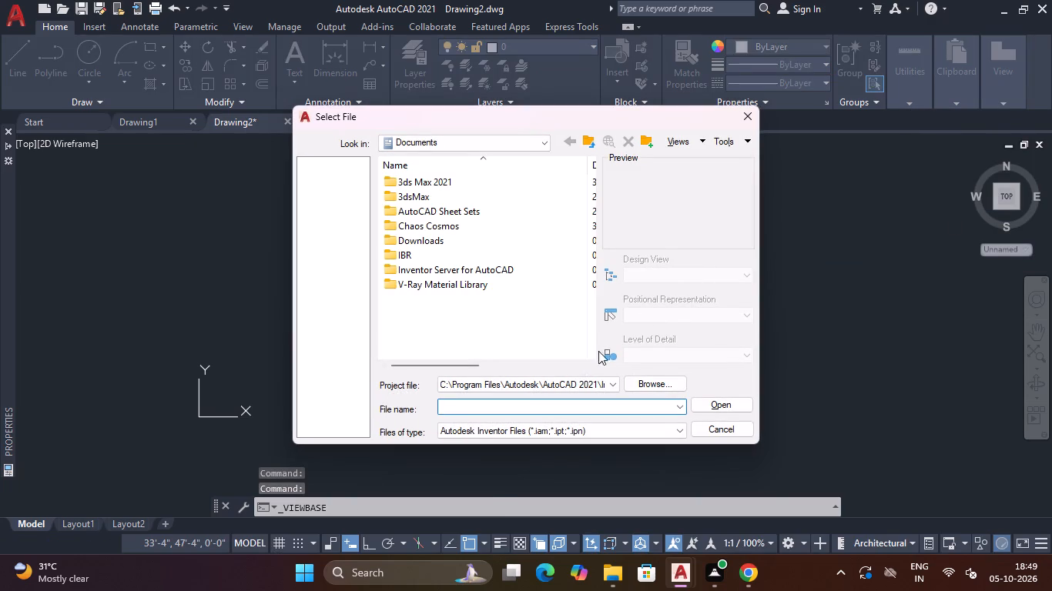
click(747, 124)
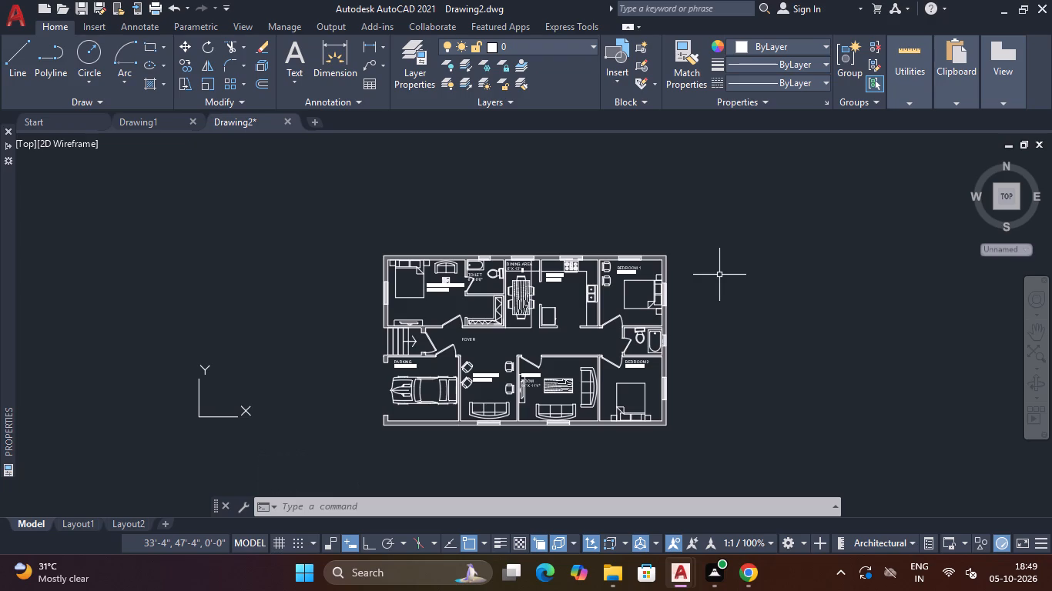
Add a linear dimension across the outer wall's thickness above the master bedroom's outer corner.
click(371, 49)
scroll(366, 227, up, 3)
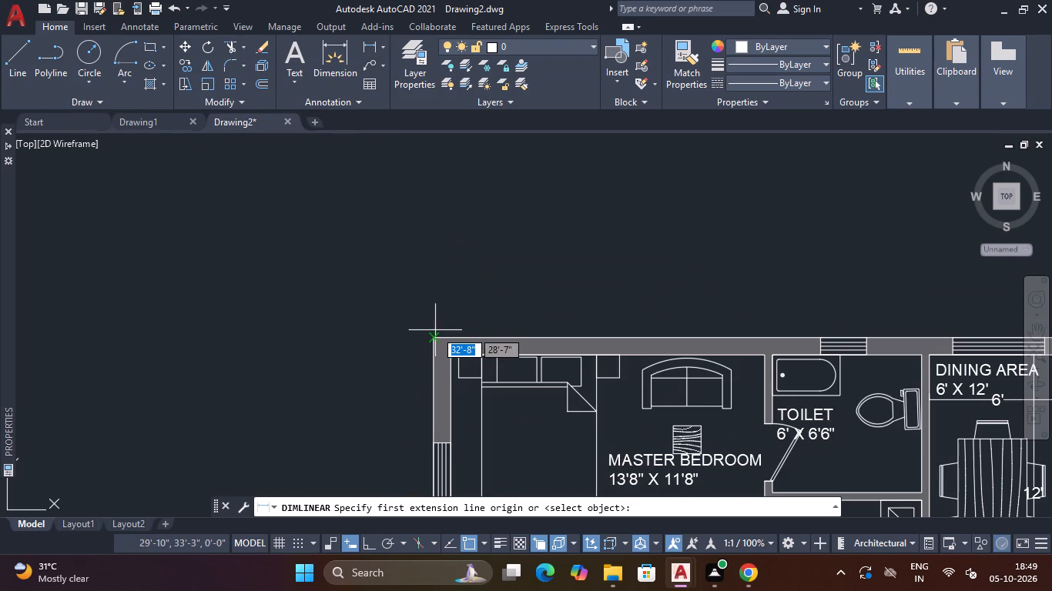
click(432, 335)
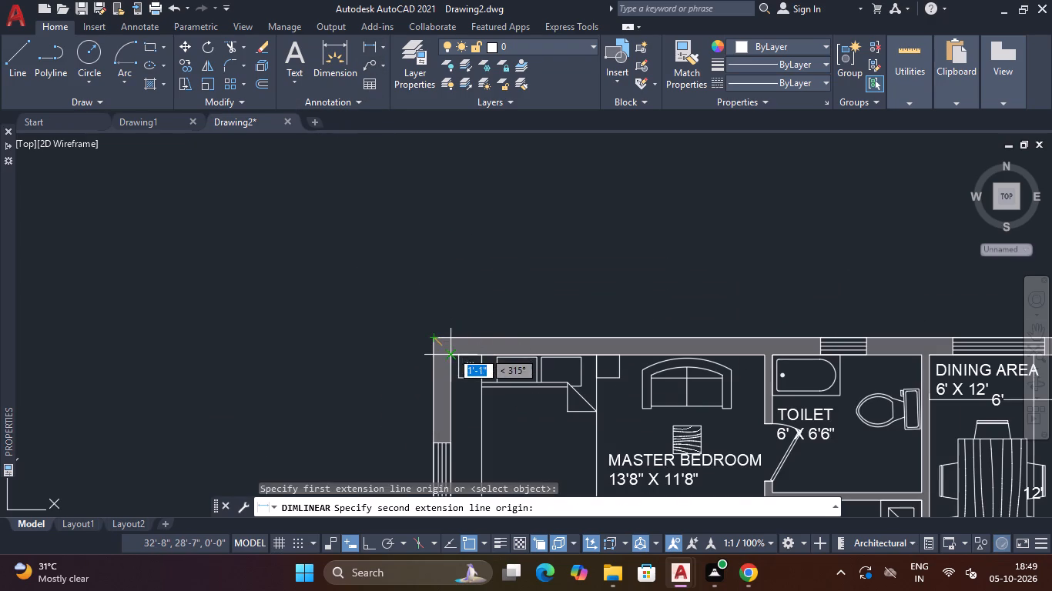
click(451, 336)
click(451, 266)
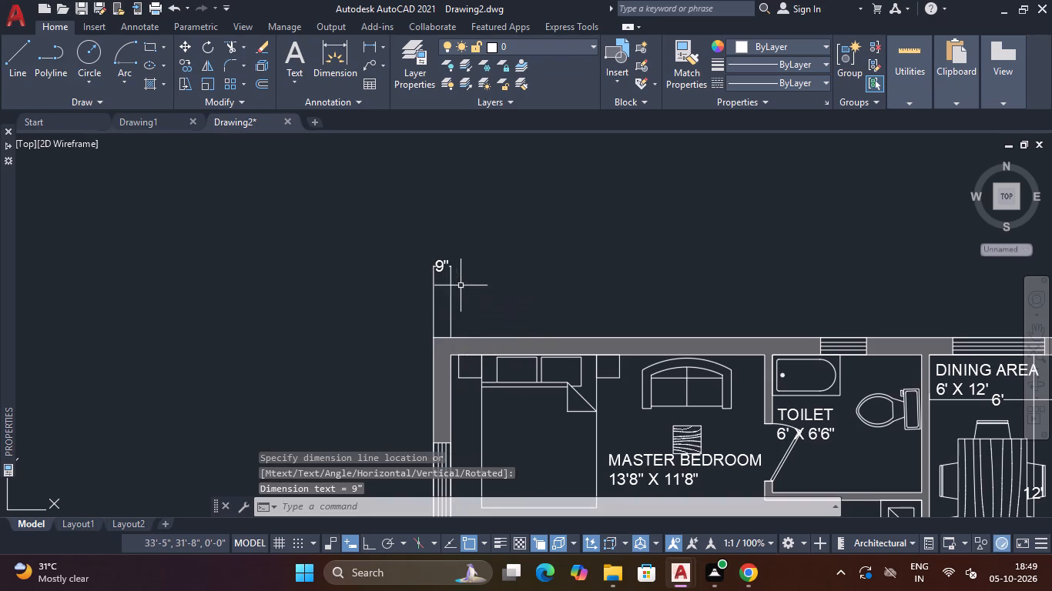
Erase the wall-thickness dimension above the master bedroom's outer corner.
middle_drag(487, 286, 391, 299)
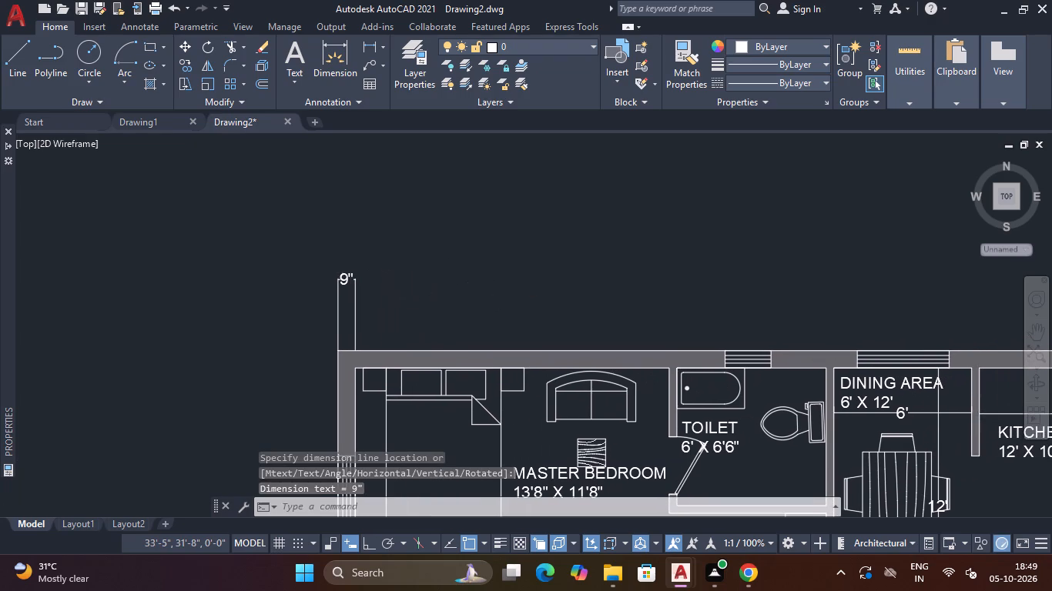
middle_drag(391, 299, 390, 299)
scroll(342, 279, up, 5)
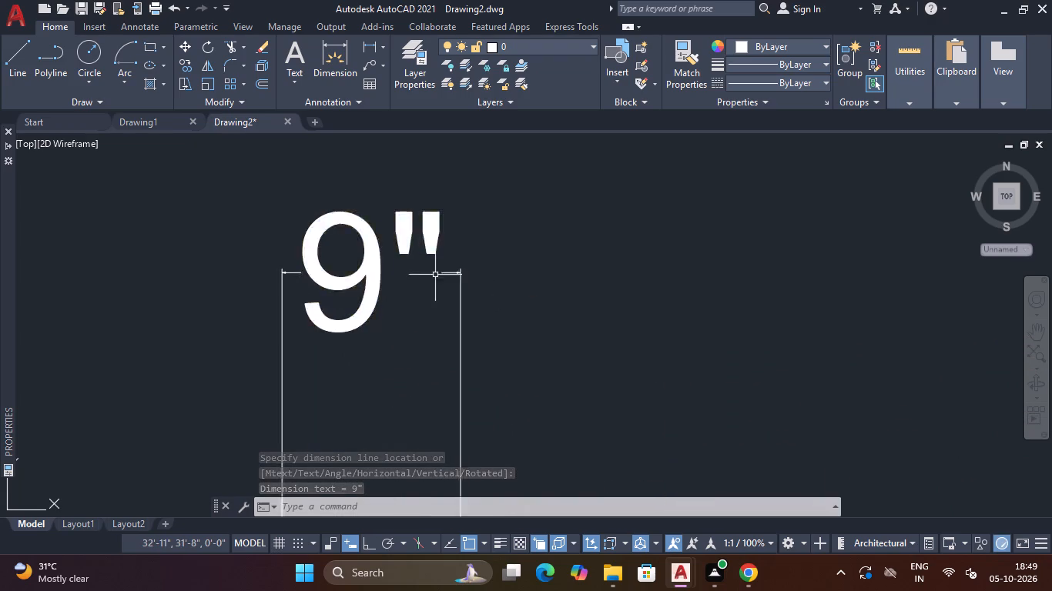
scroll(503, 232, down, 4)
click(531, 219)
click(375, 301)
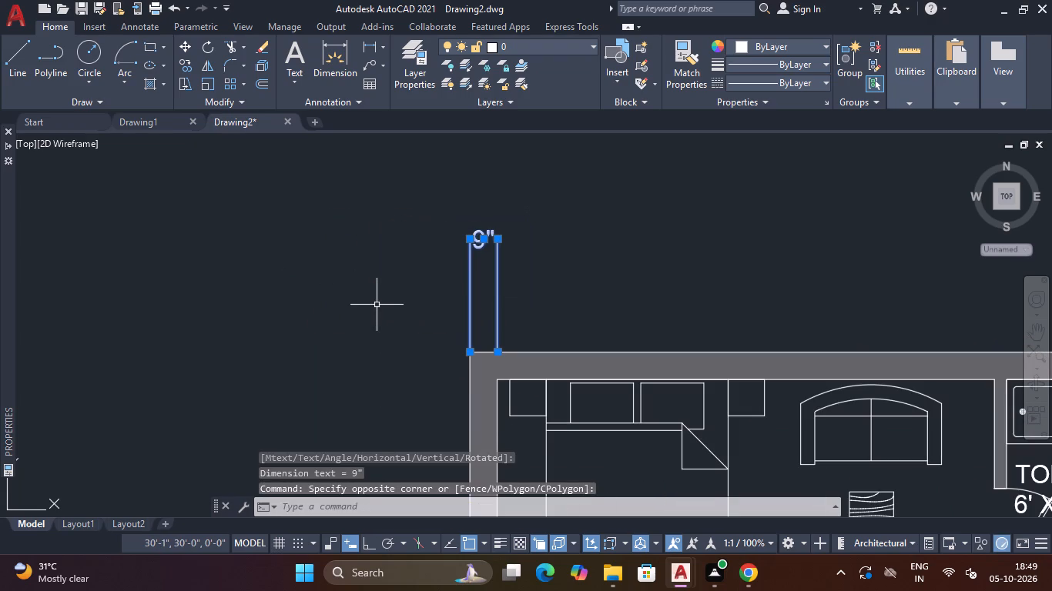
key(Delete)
Modify the Standard dimension style, setting its text height to 8".
scroll(519, 236, down, 5)
middle_drag(521, 235, 476, 265)
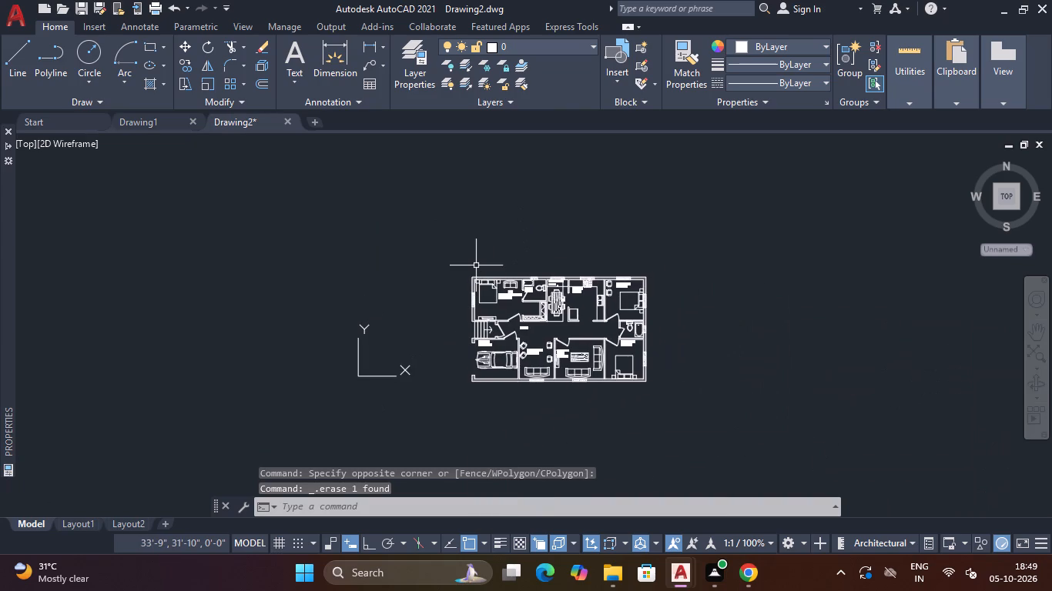
text(D)
key(space)
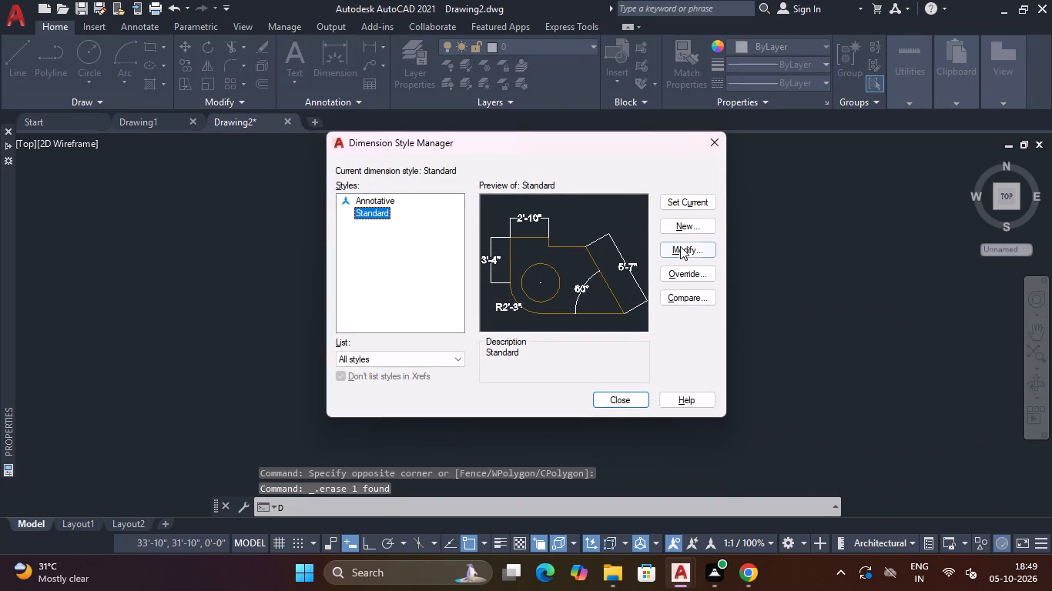
click(682, 247)
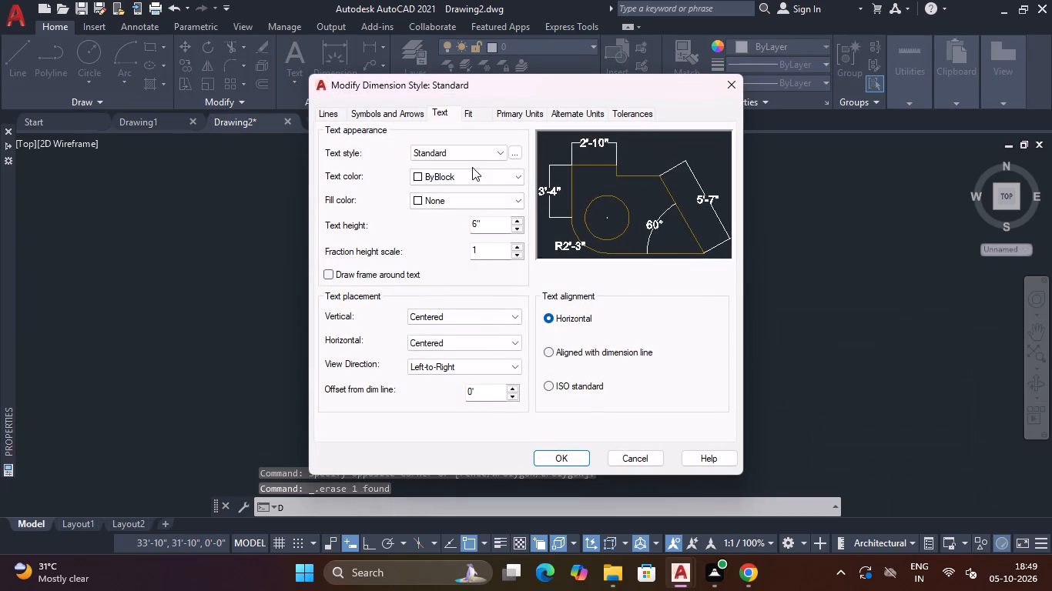
click(481, 225)
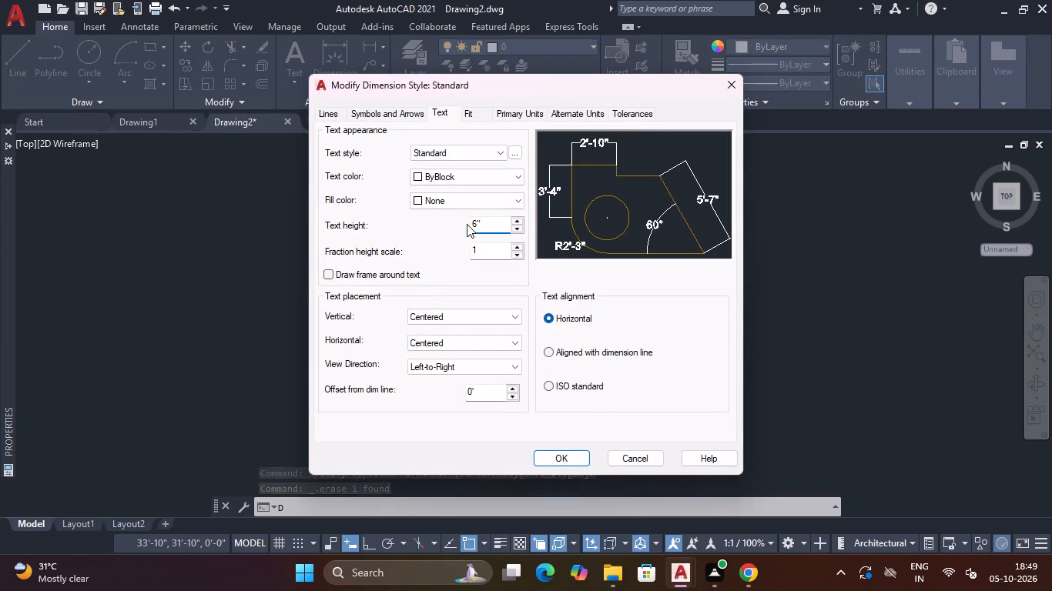
key(BackSpace)
key(BackSpace)
key(BackSpace)
text(8")
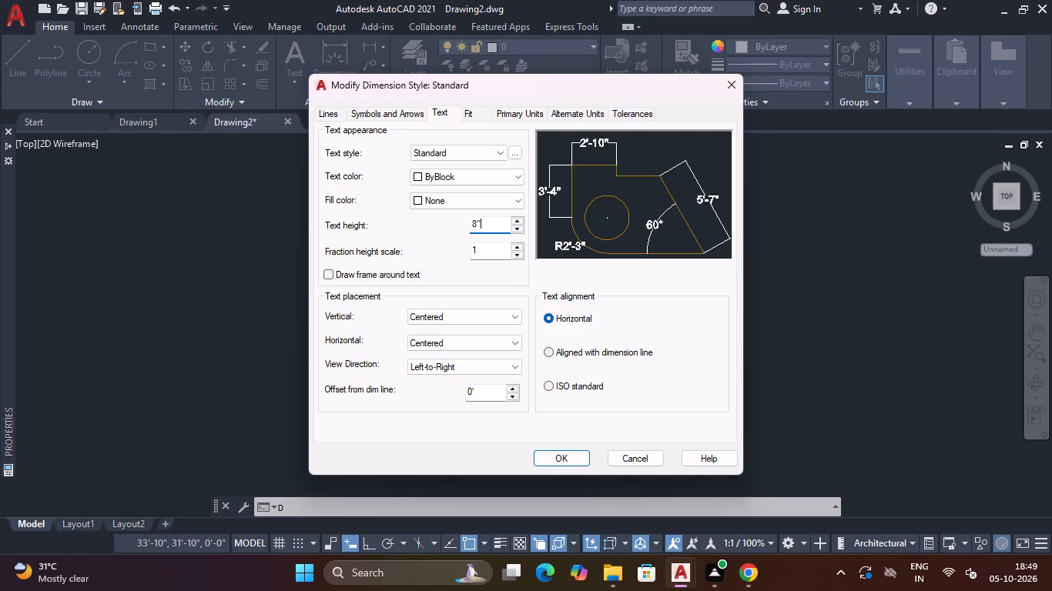
Set the Standard dimension style's arrow size to 6".
click(404, 114)
click(363, 265)
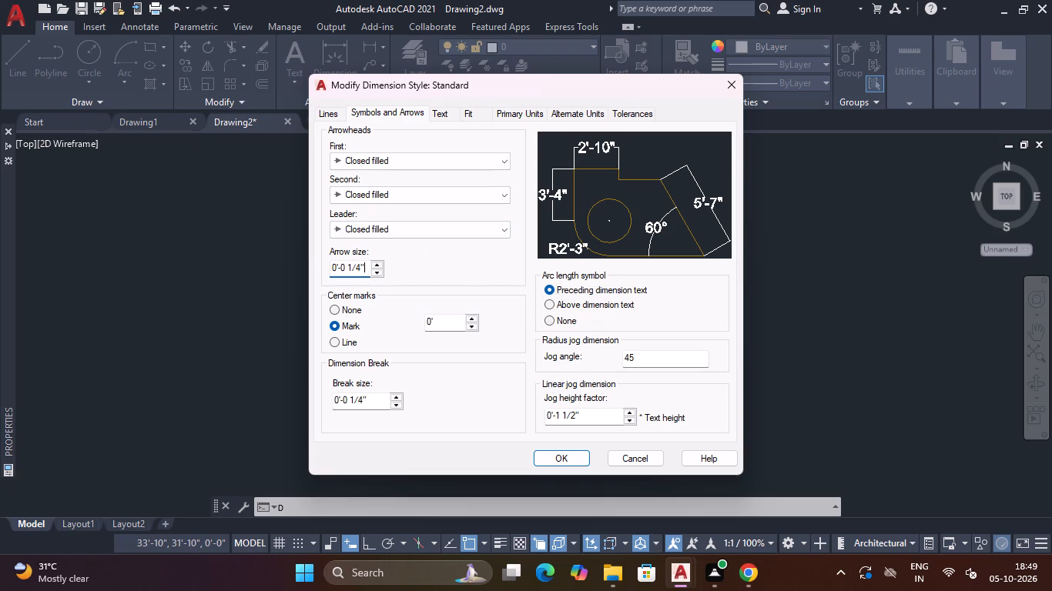
key(BackSpace)
key(BackSpace)
key(BackSpace)
key(BackSpace)
key(BackSpace)
key(BackSpace)
key(BackSpace)
key(BackSpace)
key(BackSpace)
key(BackSpace)
key(BackSpace)
key(BackSpace)
key(BackSpace)
key(BackSpace)
key(6)
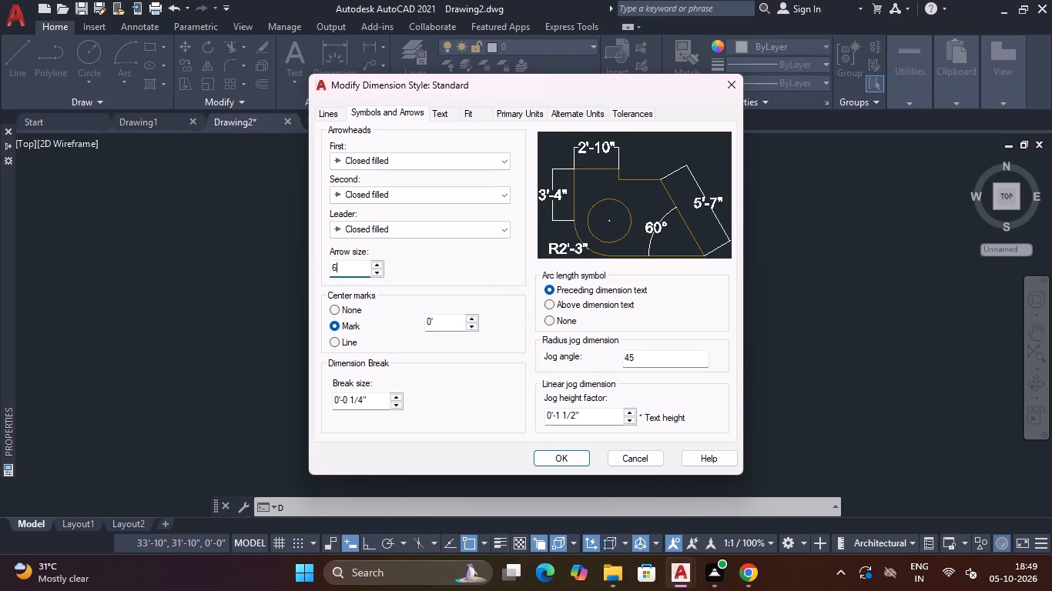
key(shift+quotedbl)
click(434, 112)
click(414, 112)
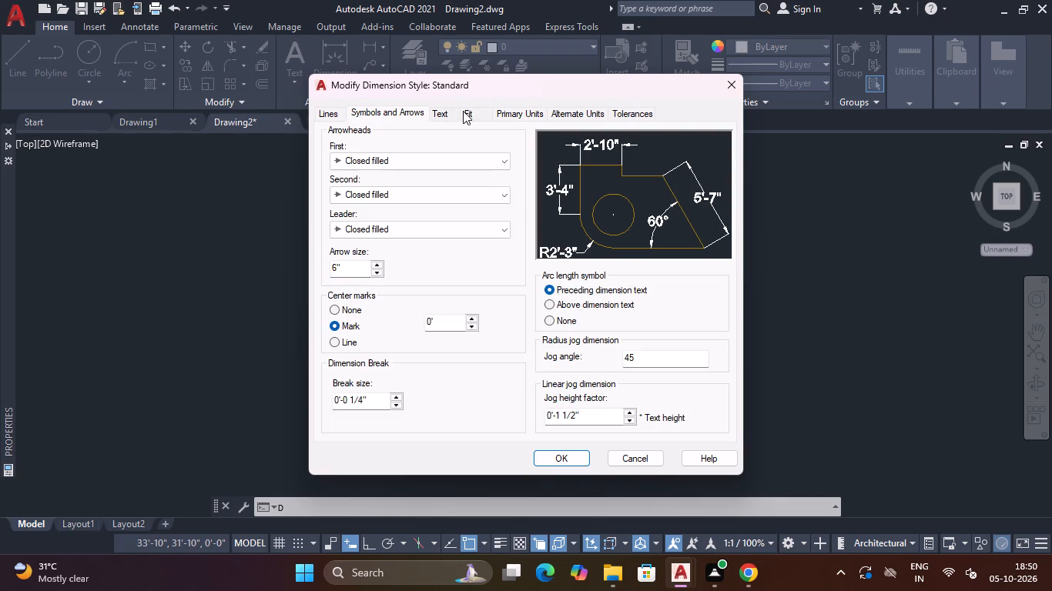
Set the style's fit option to move Arrows out first and suppress arrows that don't fit inside the extension lines.
click(466, 110)
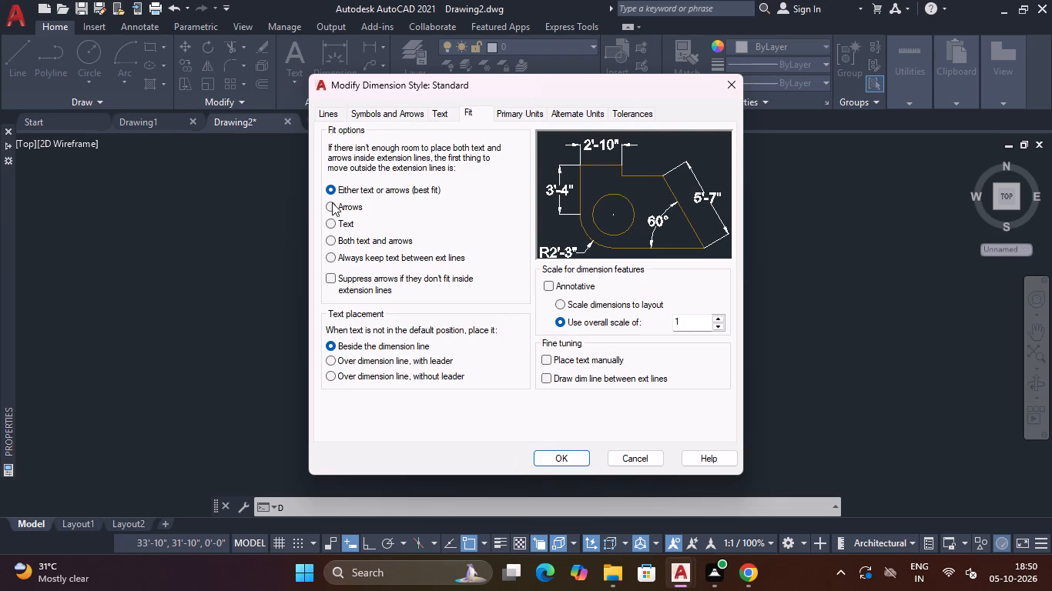
click(330, 203)
click(330, 227)
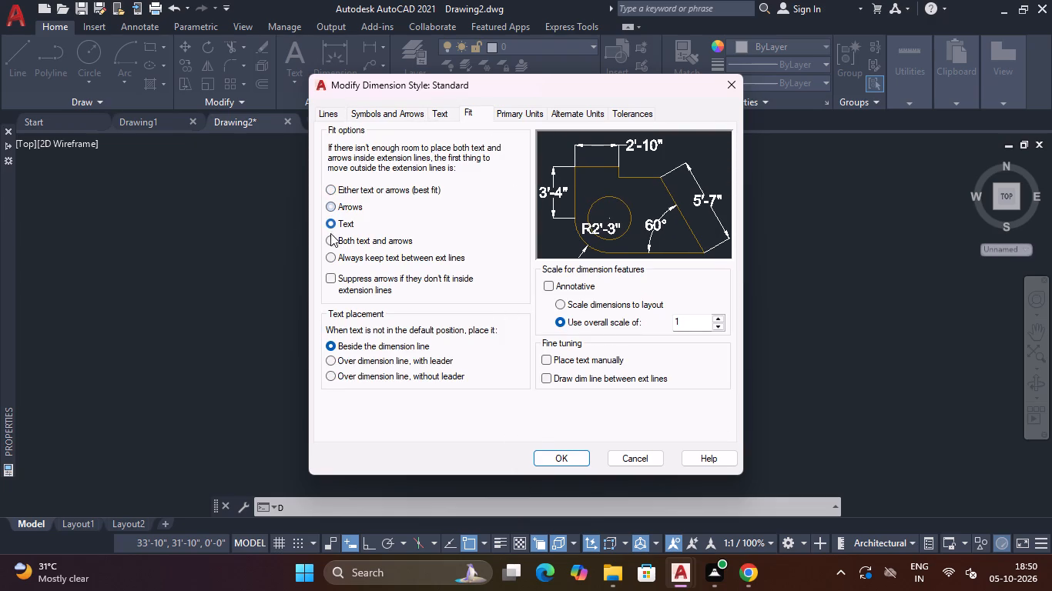
click(330, 242)
click(330, 259)
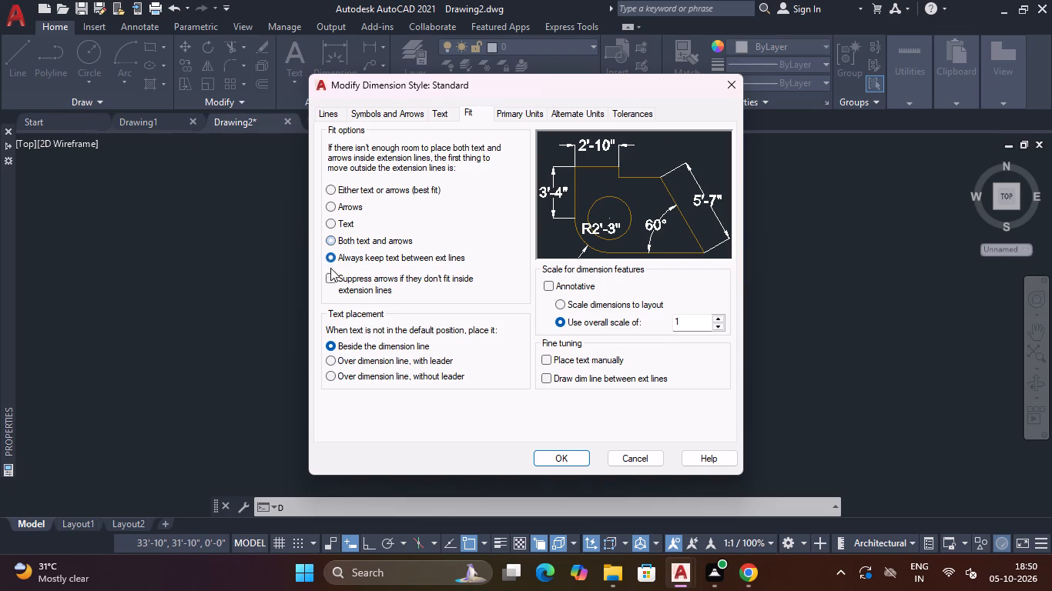
click(329, 278)
click(327, 202)
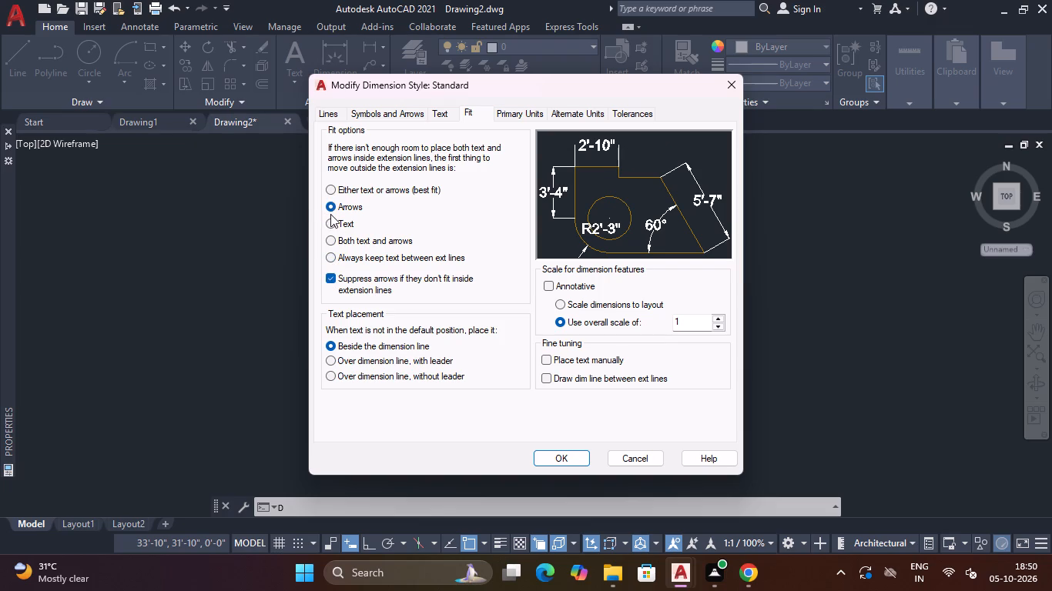
click(330, 226)
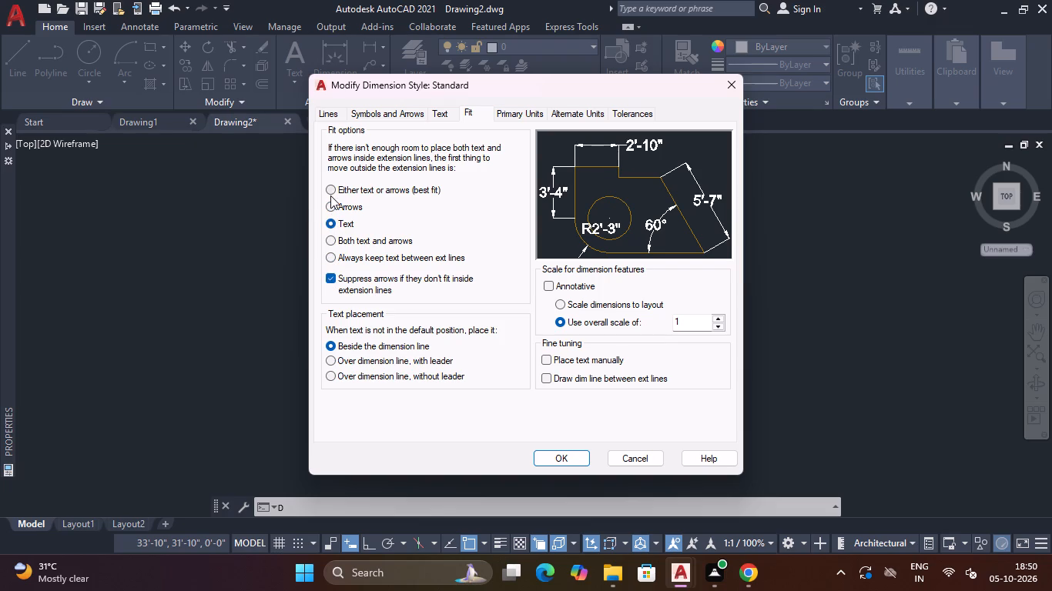
click(330, 195)
click(330, 209)
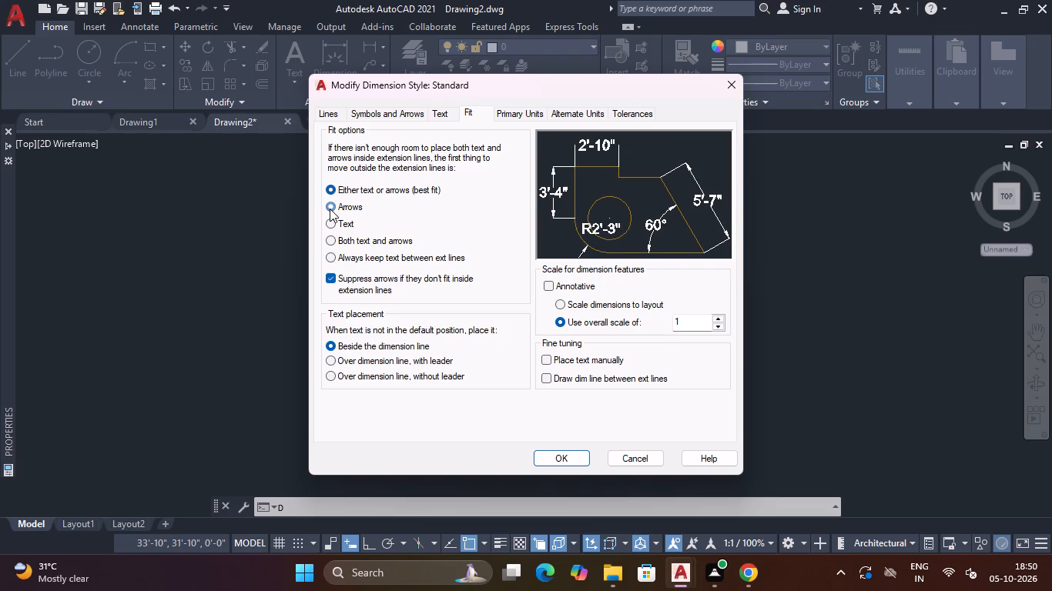
click(328, 220)
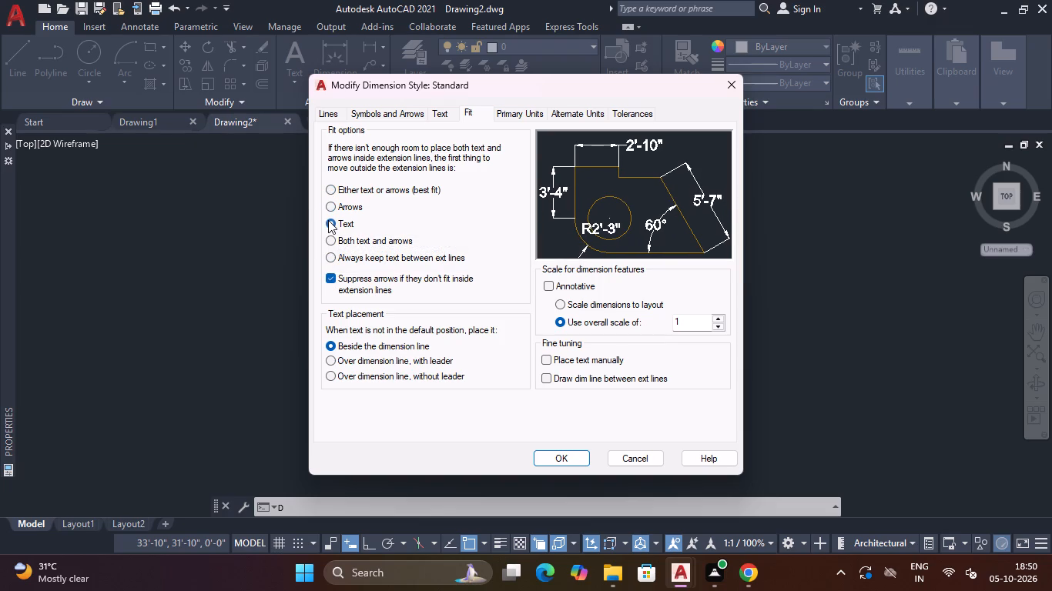
click(333, 203)
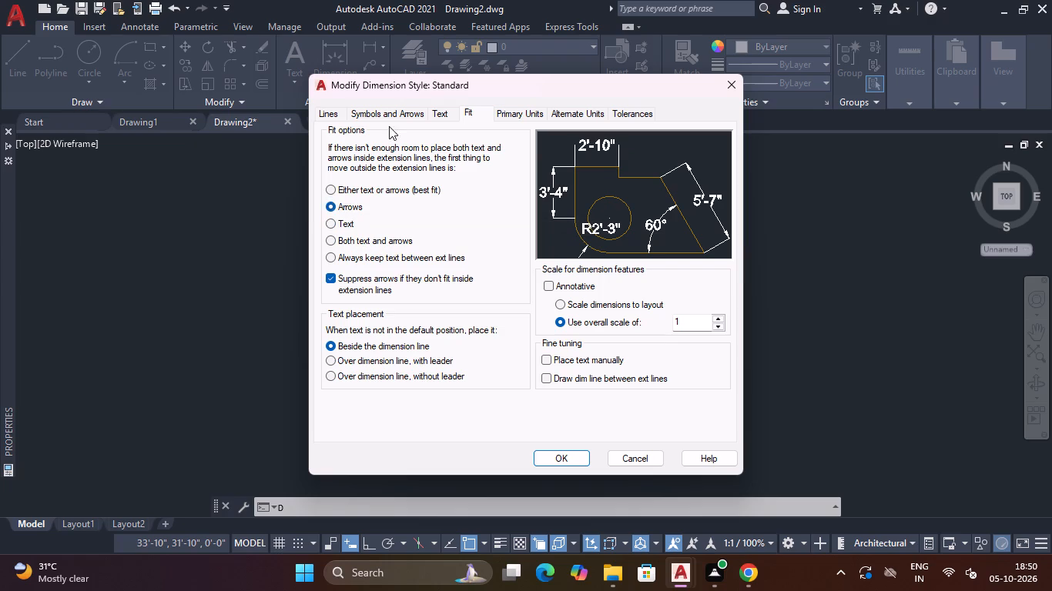
Set the leader, second and first arrowheads to Architectural tick and accept the Standard style's changes.
click(401, 117)
click(397, 232)
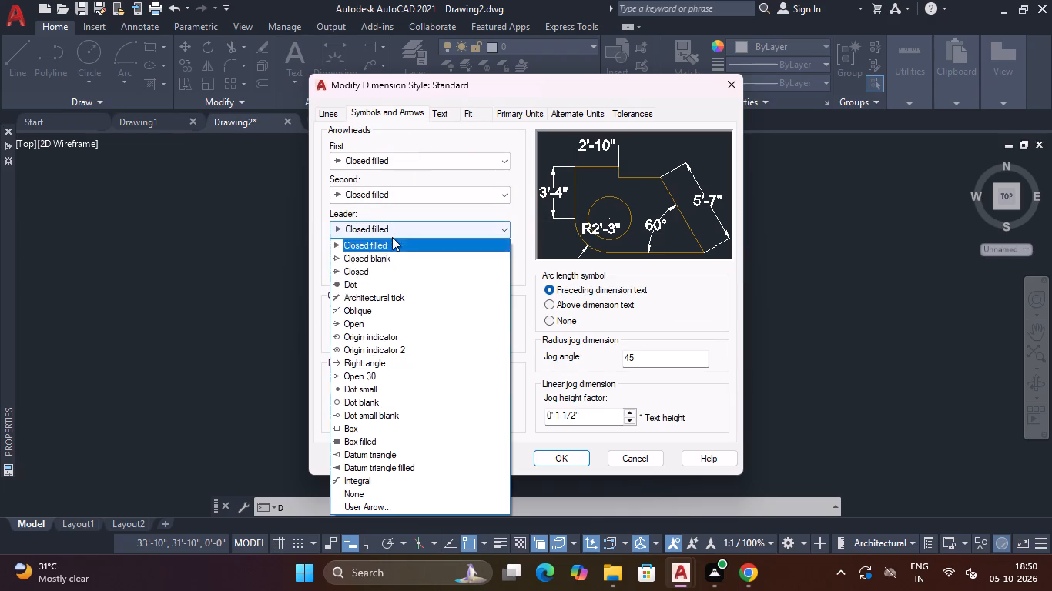
click(387, 303)
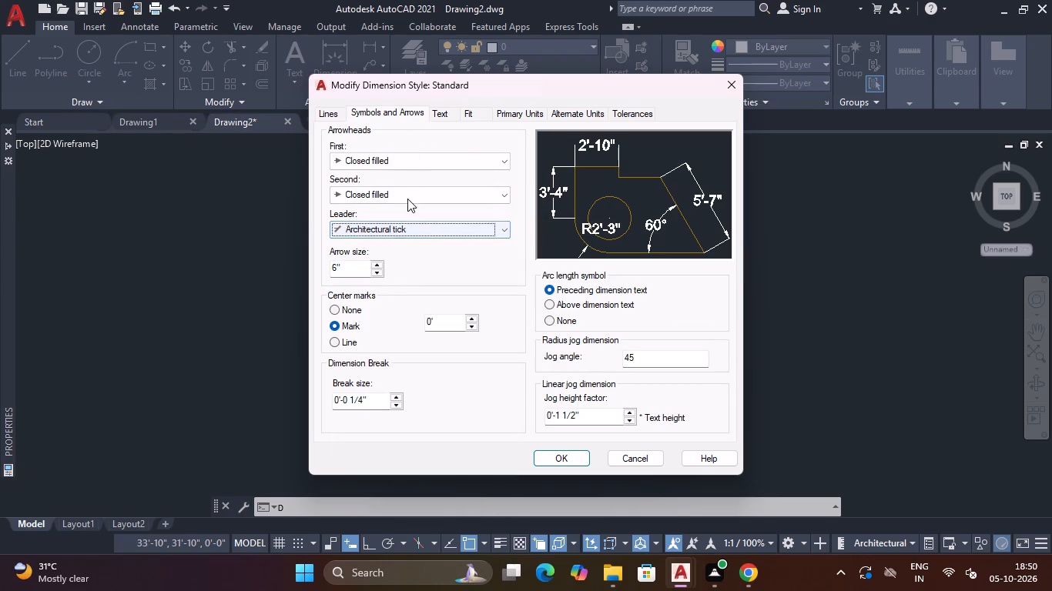
click(407, 197)
click(387, 265)
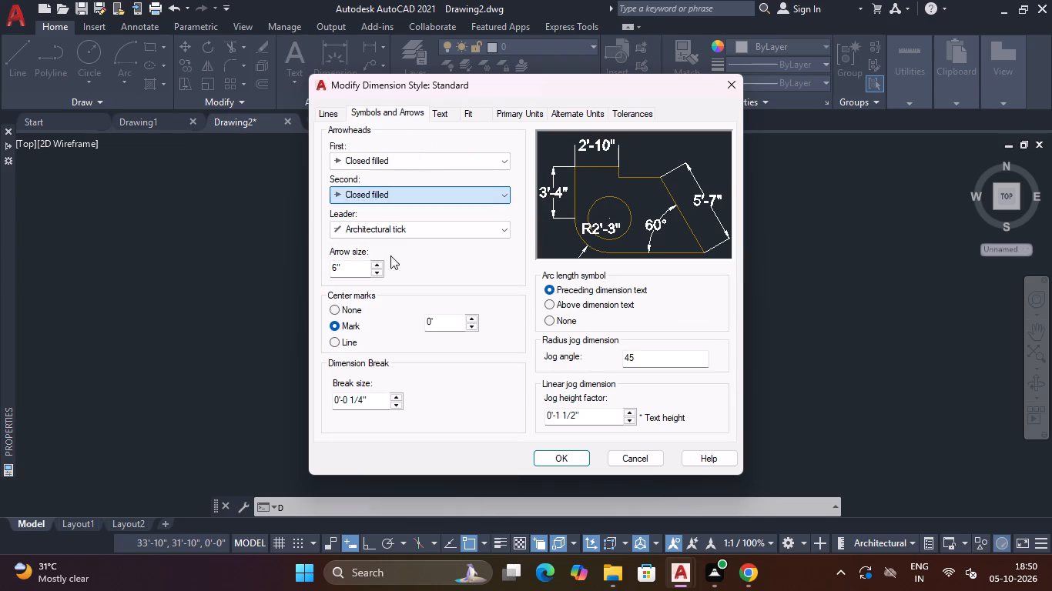
click(416, 163)
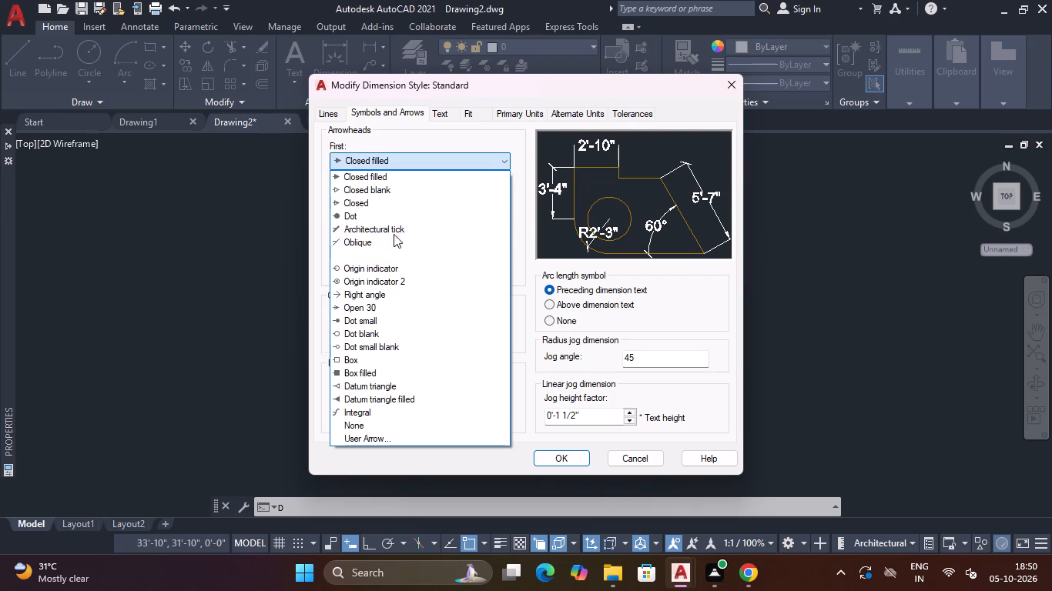
click(389, 233)
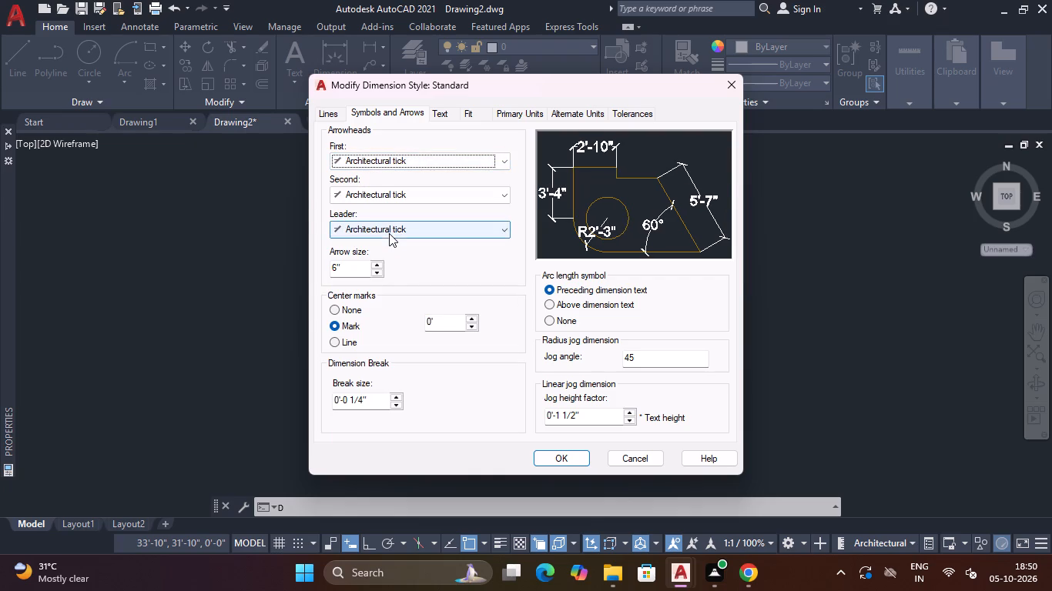
click(551, 458)
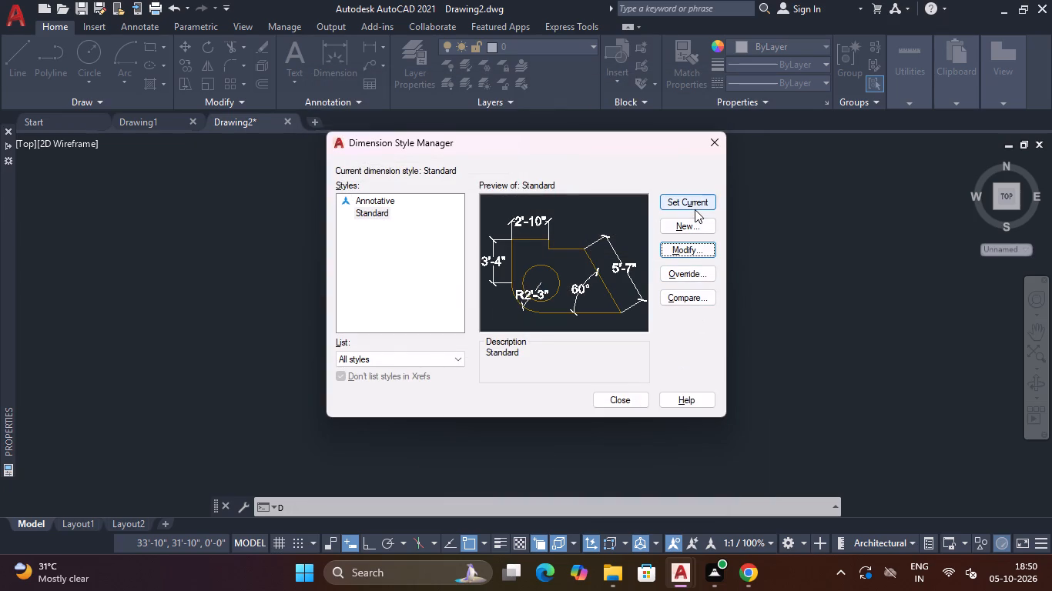
Make Standard the current dimension style and close the style manager.
double_click(695, 209)
click(628, 406)
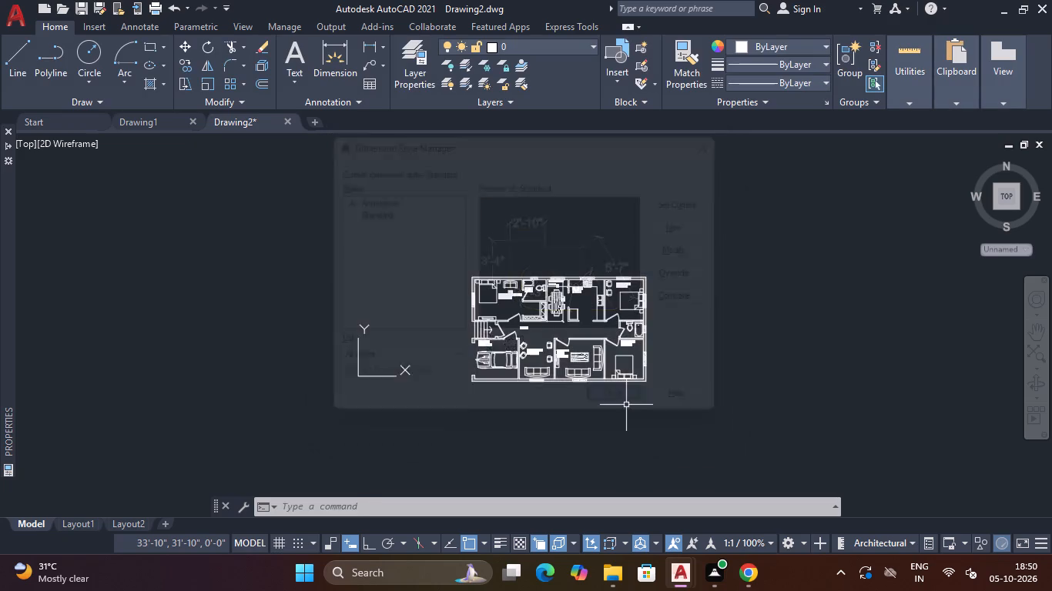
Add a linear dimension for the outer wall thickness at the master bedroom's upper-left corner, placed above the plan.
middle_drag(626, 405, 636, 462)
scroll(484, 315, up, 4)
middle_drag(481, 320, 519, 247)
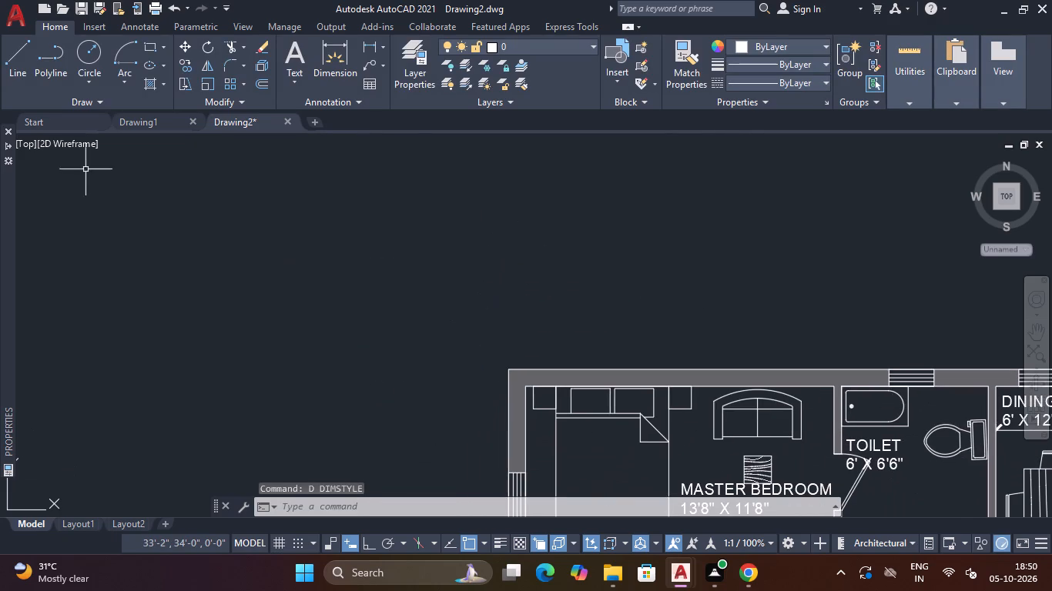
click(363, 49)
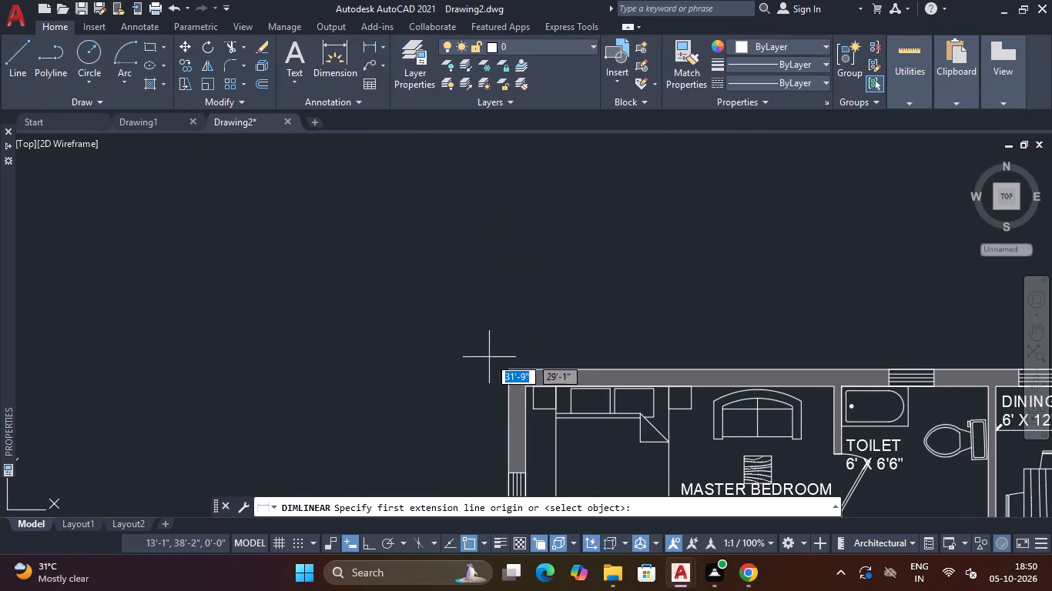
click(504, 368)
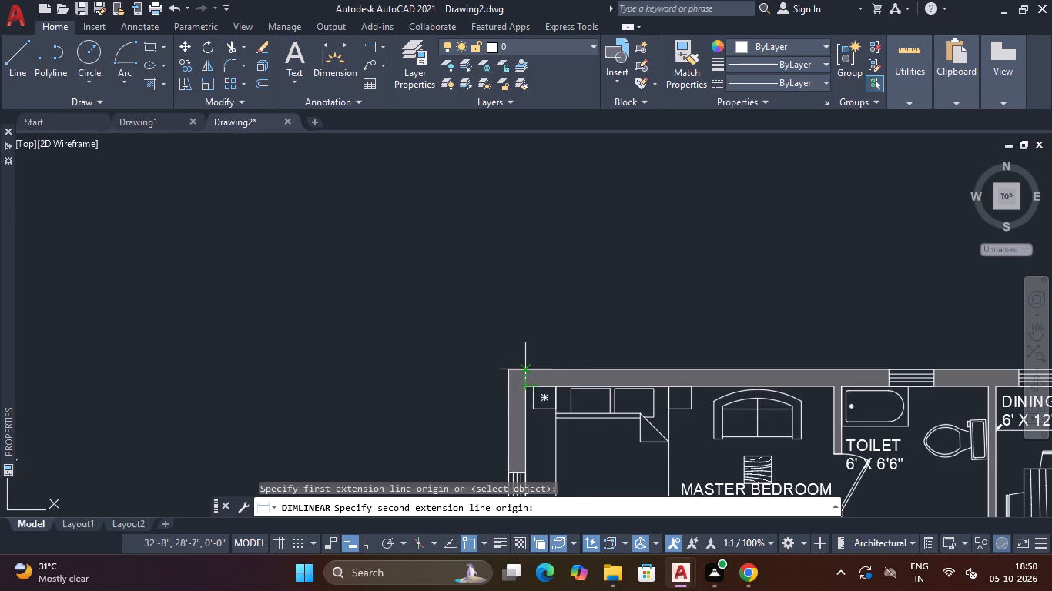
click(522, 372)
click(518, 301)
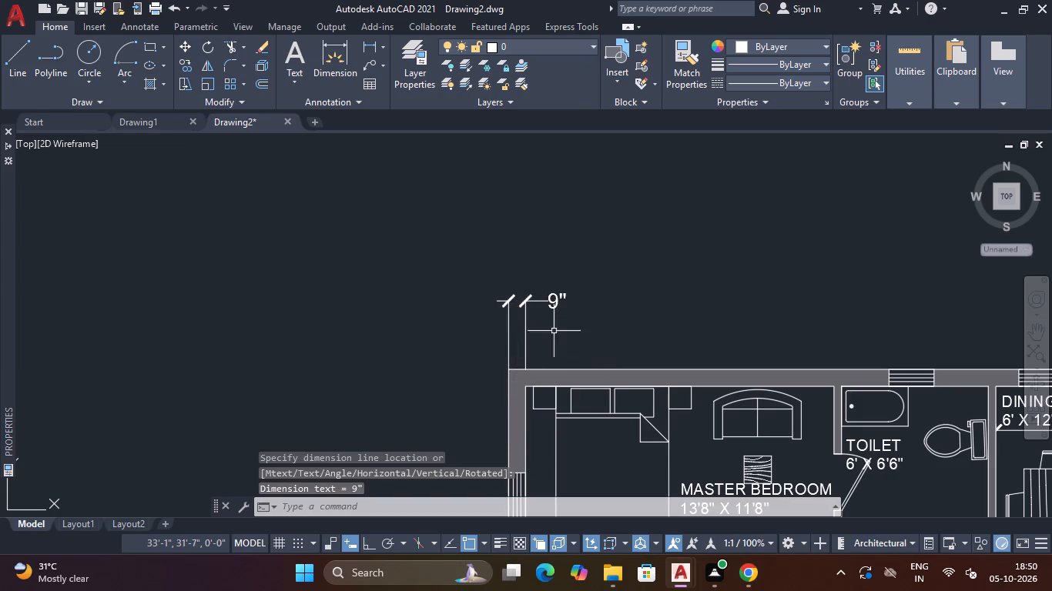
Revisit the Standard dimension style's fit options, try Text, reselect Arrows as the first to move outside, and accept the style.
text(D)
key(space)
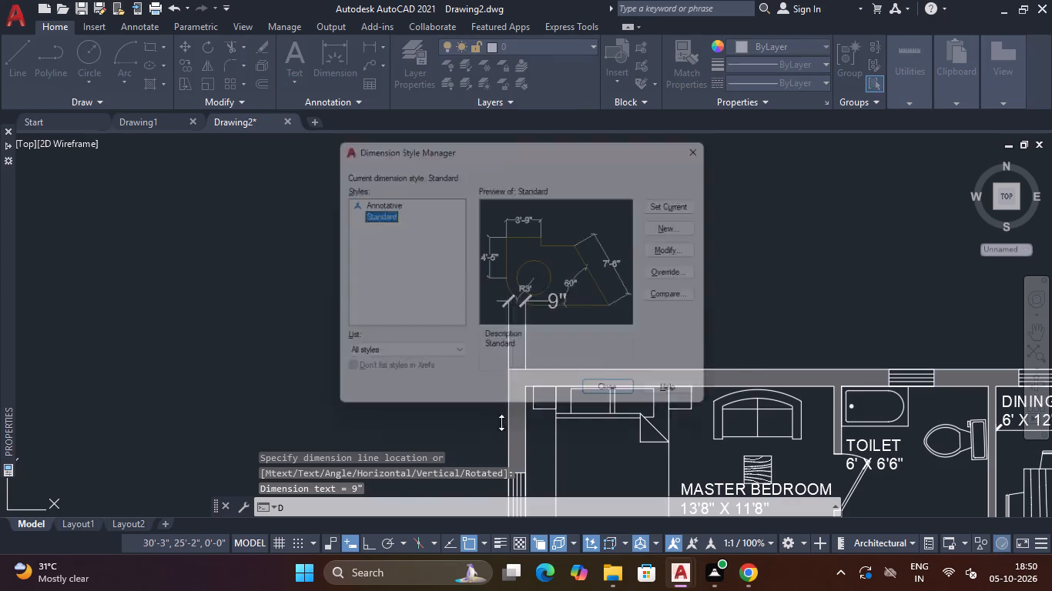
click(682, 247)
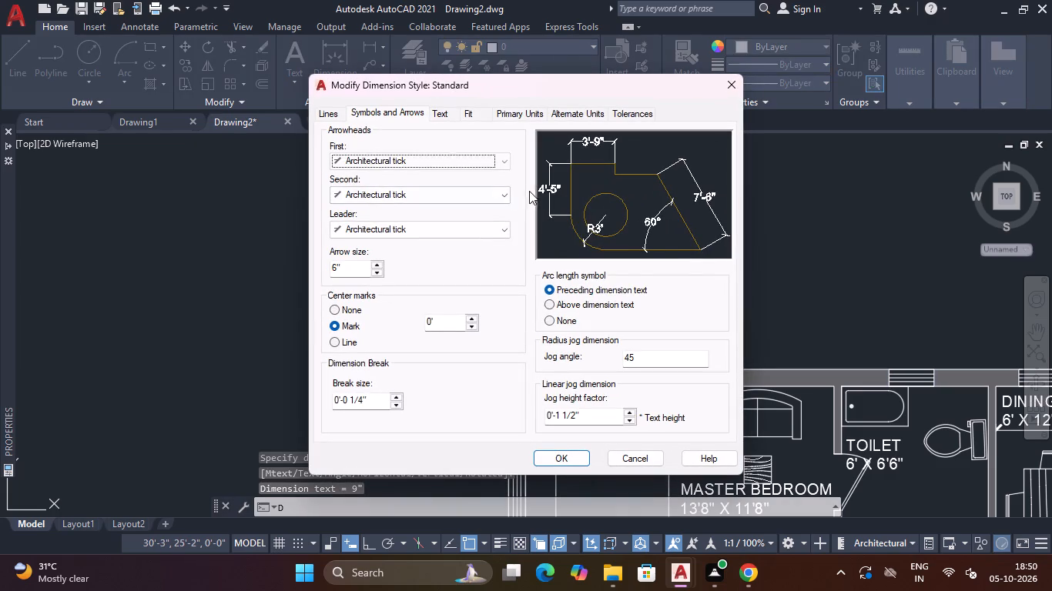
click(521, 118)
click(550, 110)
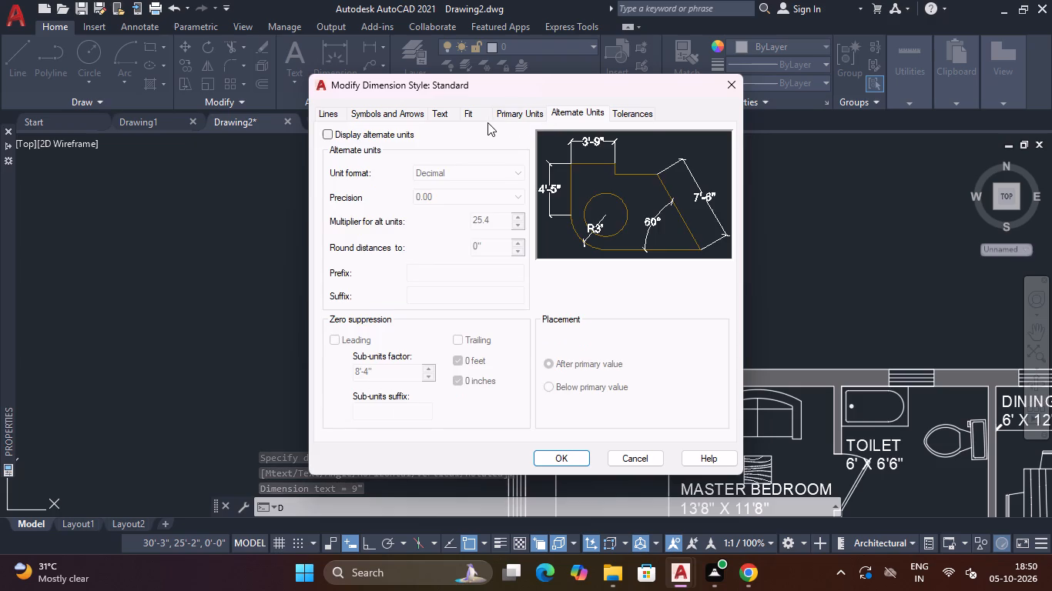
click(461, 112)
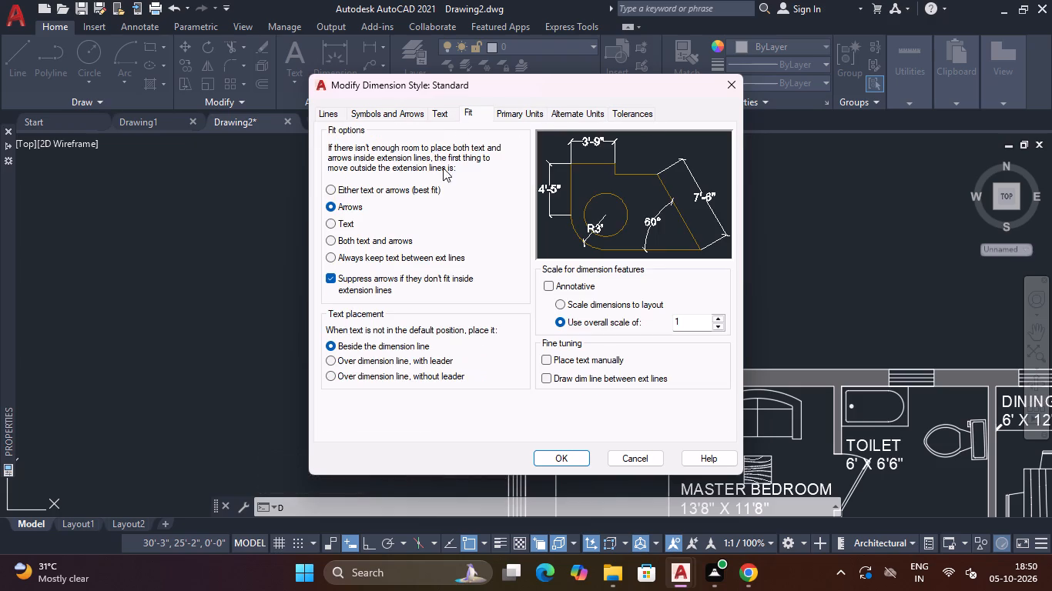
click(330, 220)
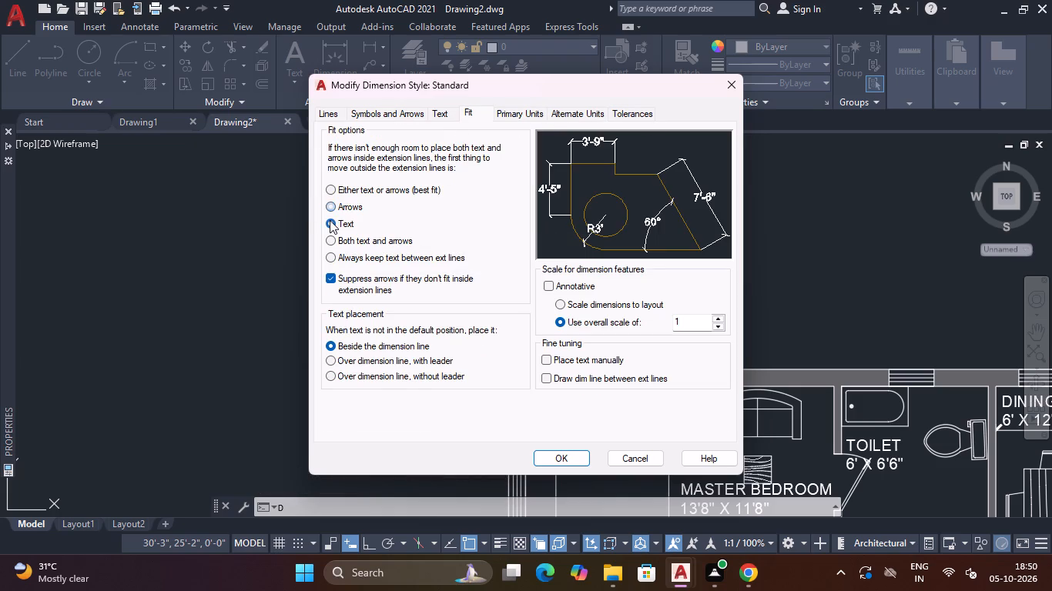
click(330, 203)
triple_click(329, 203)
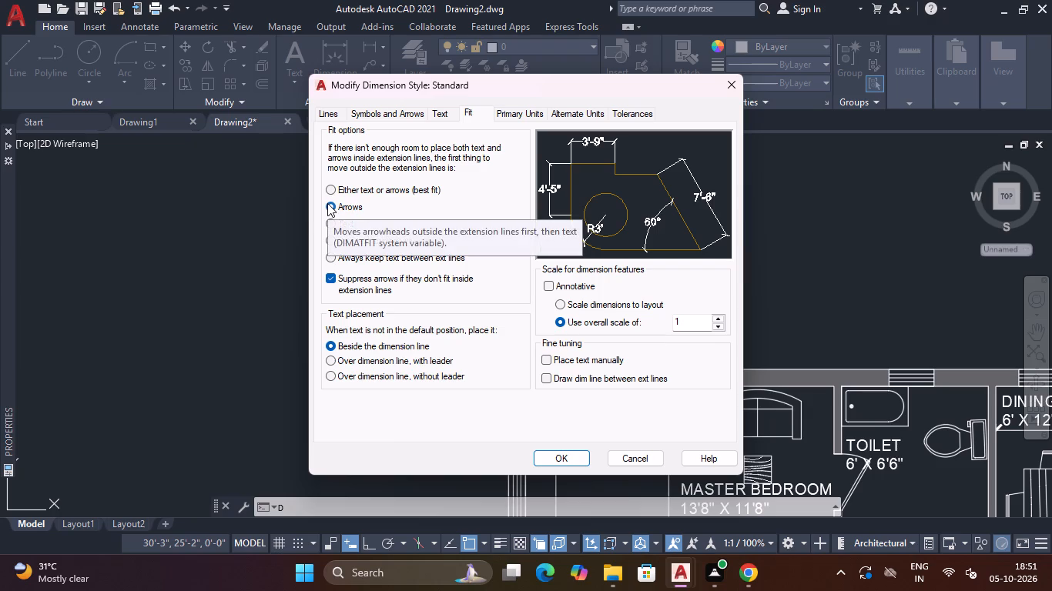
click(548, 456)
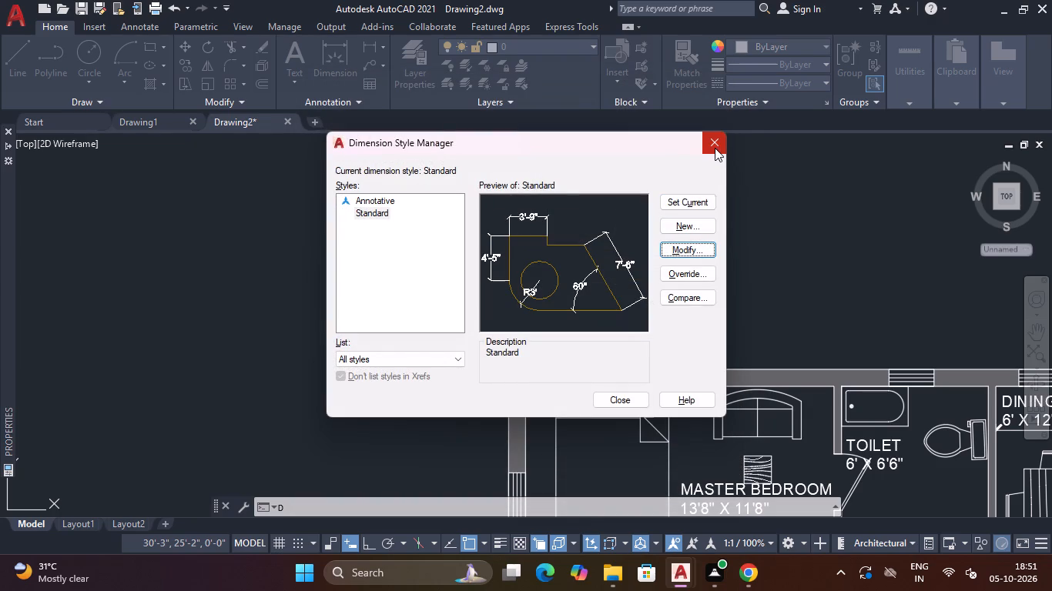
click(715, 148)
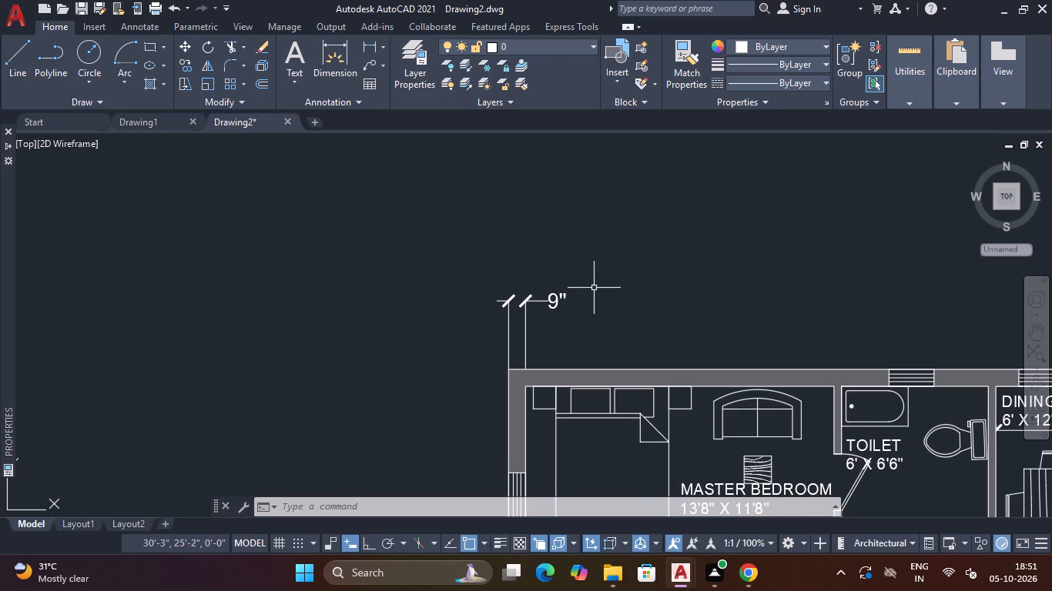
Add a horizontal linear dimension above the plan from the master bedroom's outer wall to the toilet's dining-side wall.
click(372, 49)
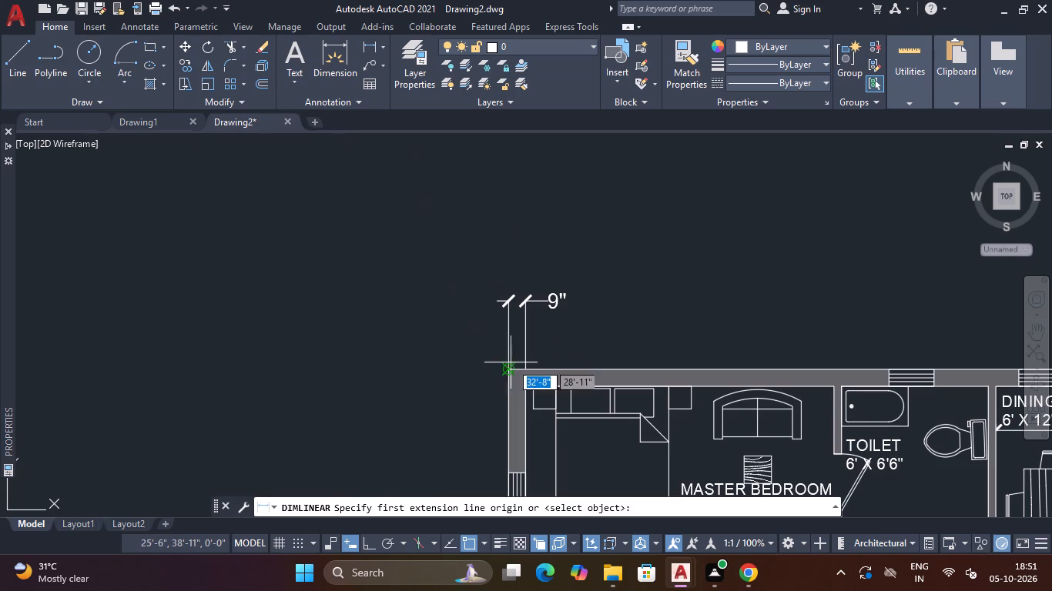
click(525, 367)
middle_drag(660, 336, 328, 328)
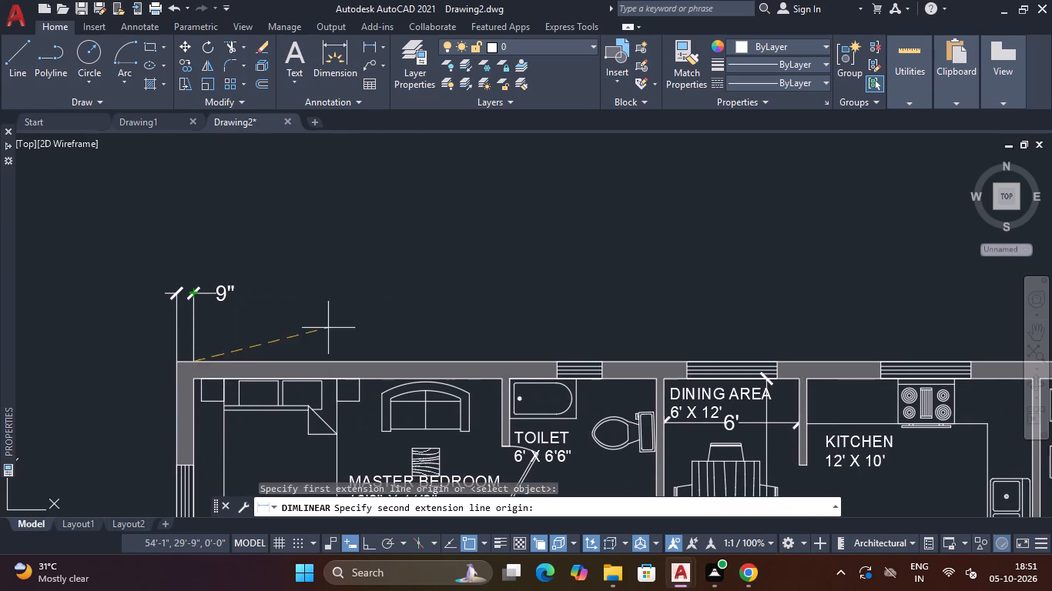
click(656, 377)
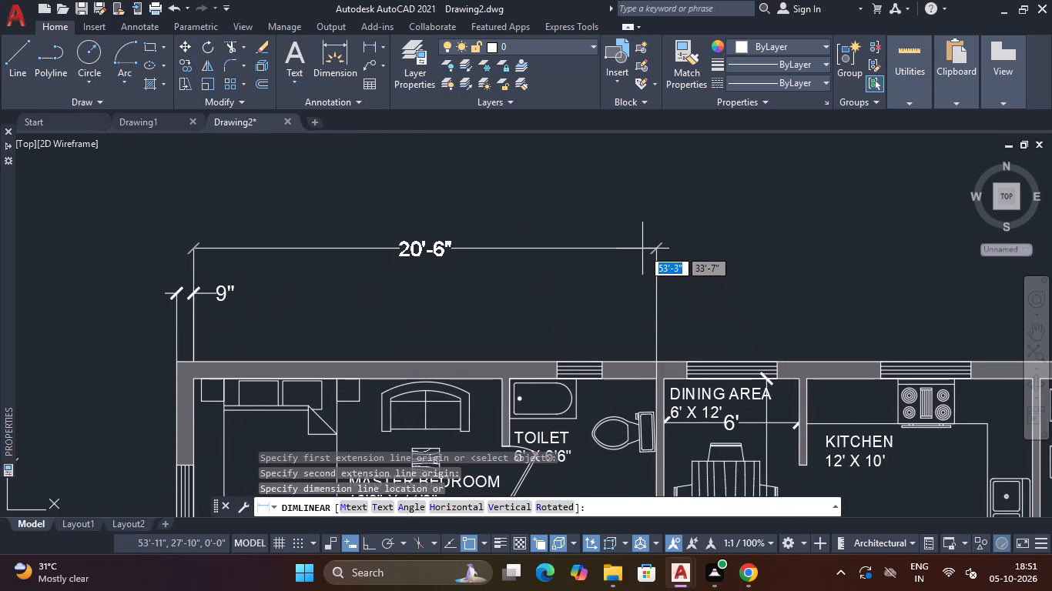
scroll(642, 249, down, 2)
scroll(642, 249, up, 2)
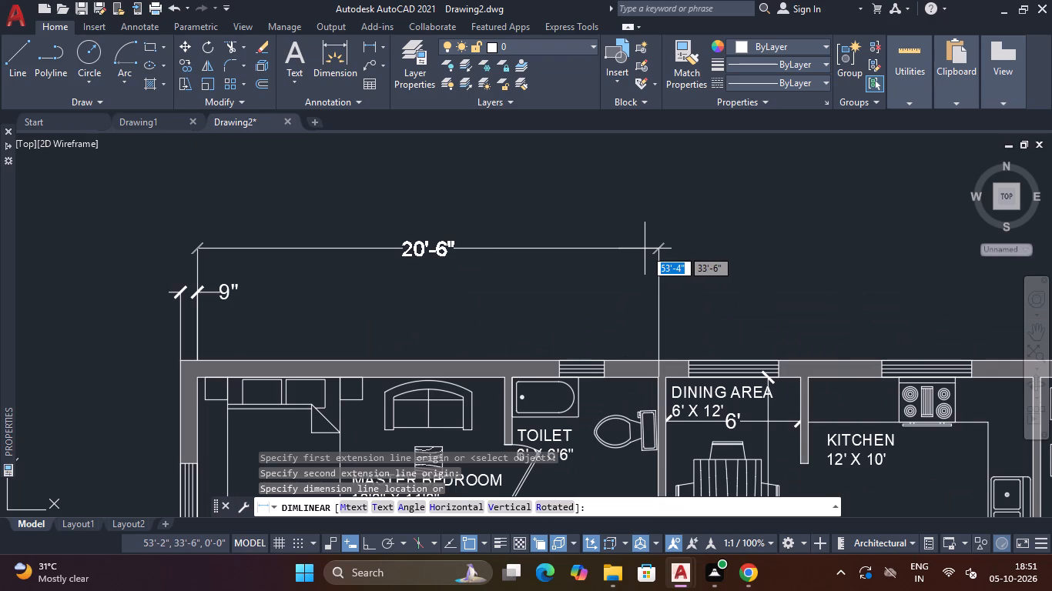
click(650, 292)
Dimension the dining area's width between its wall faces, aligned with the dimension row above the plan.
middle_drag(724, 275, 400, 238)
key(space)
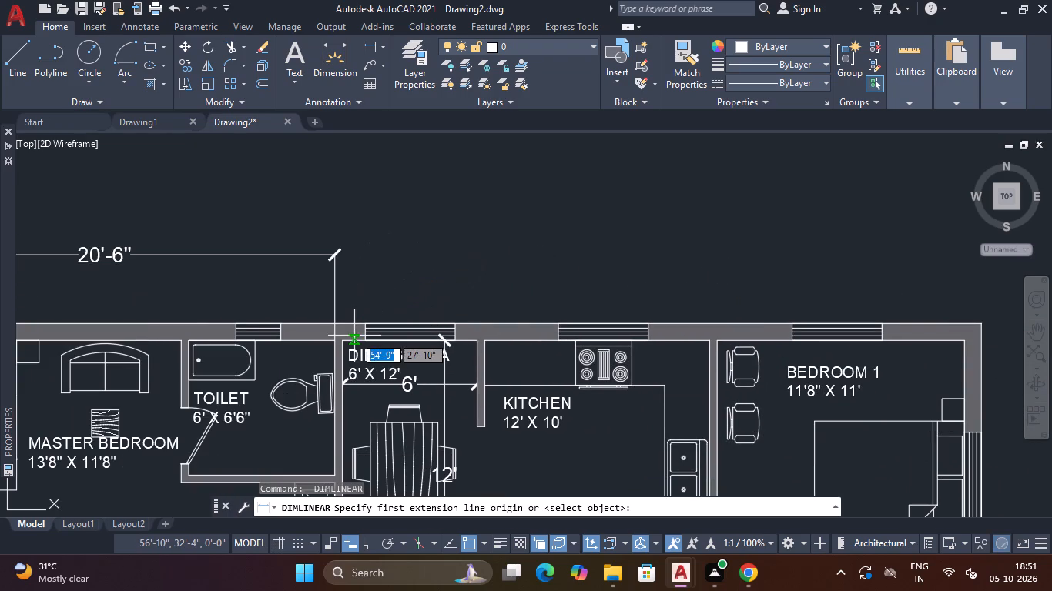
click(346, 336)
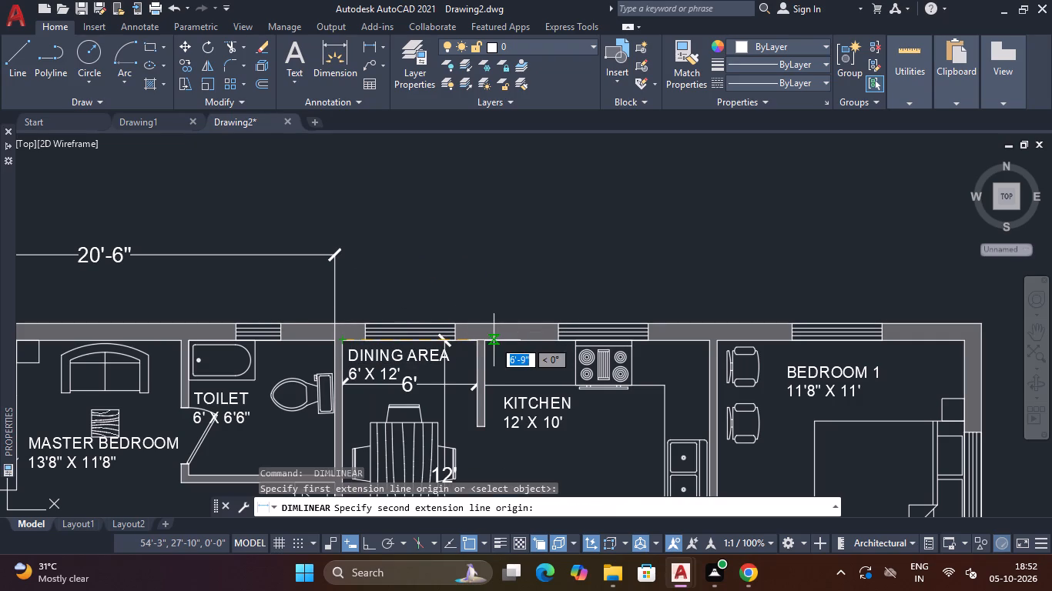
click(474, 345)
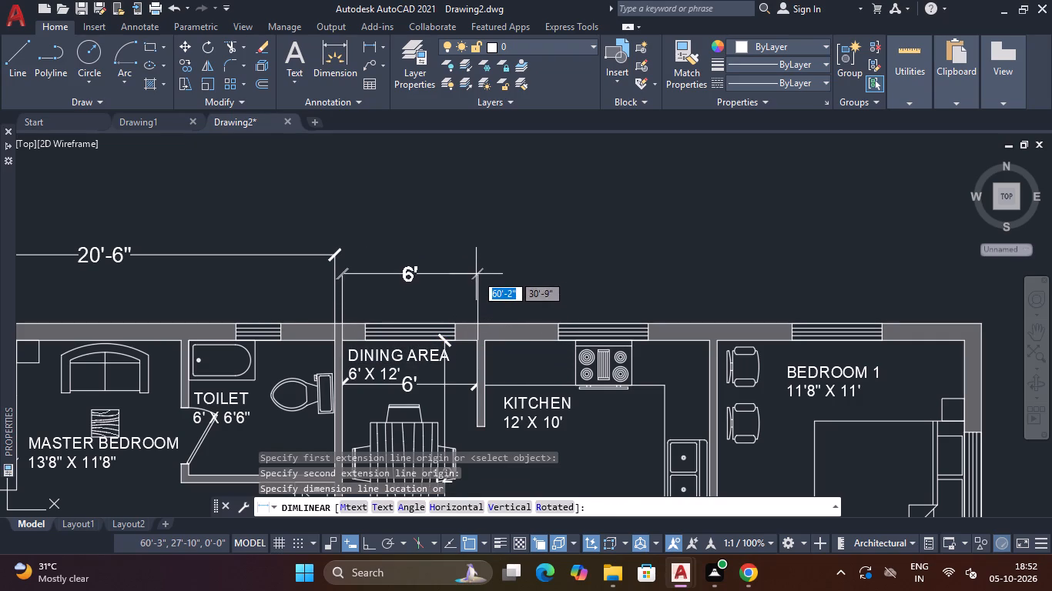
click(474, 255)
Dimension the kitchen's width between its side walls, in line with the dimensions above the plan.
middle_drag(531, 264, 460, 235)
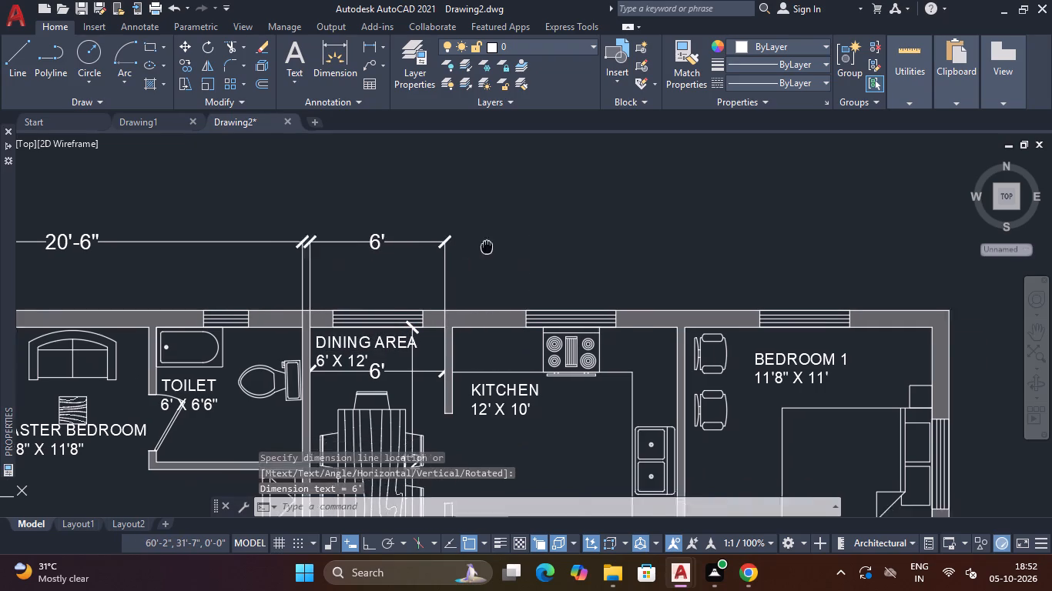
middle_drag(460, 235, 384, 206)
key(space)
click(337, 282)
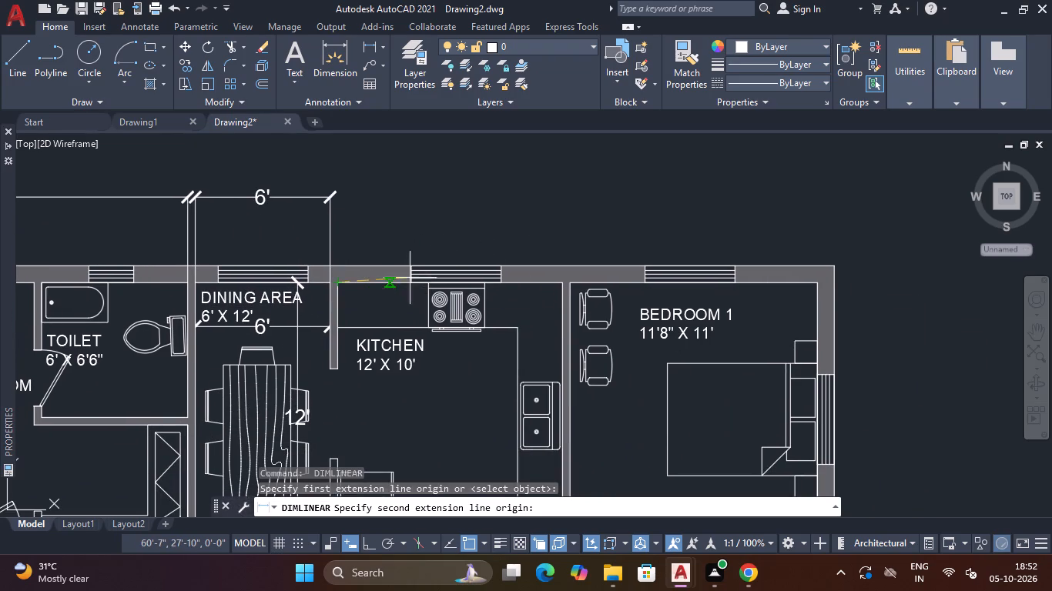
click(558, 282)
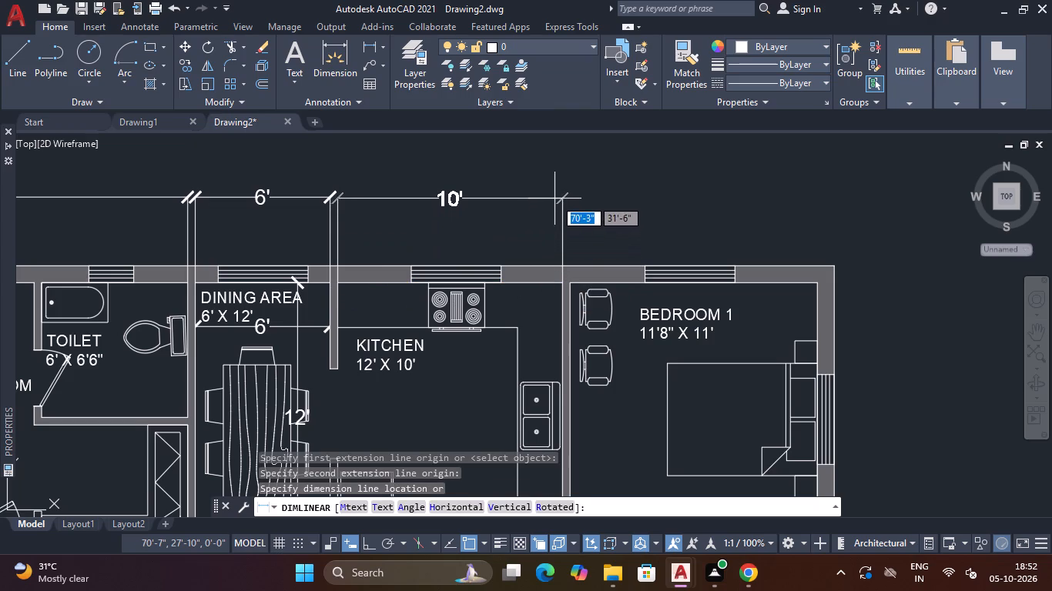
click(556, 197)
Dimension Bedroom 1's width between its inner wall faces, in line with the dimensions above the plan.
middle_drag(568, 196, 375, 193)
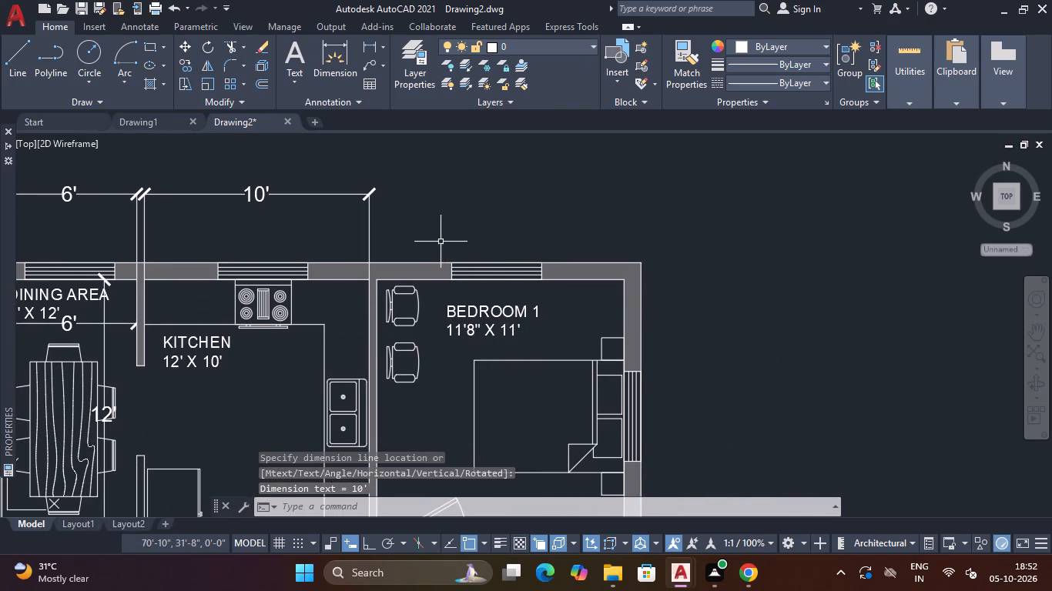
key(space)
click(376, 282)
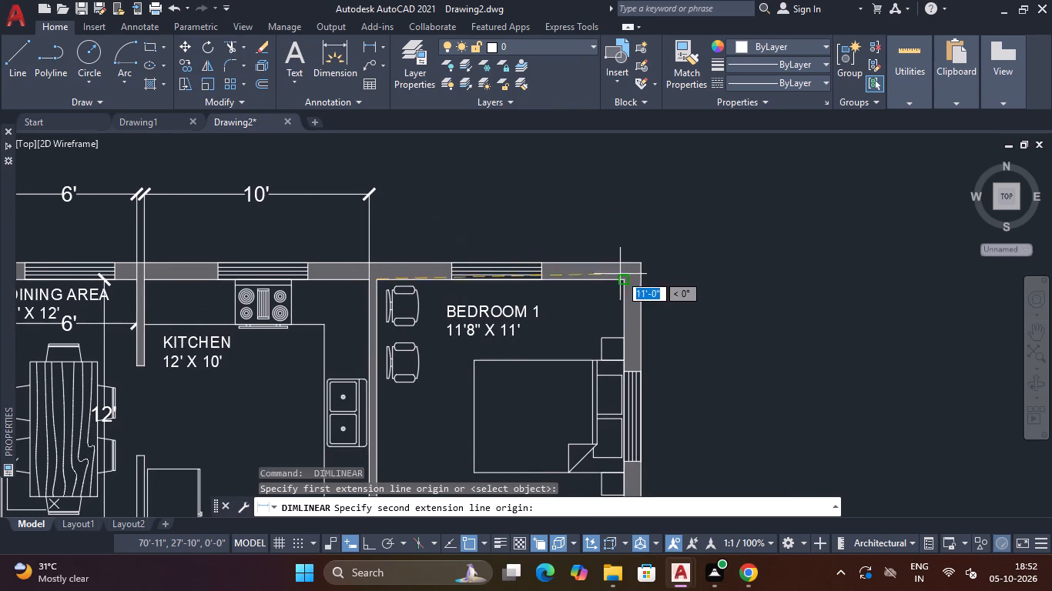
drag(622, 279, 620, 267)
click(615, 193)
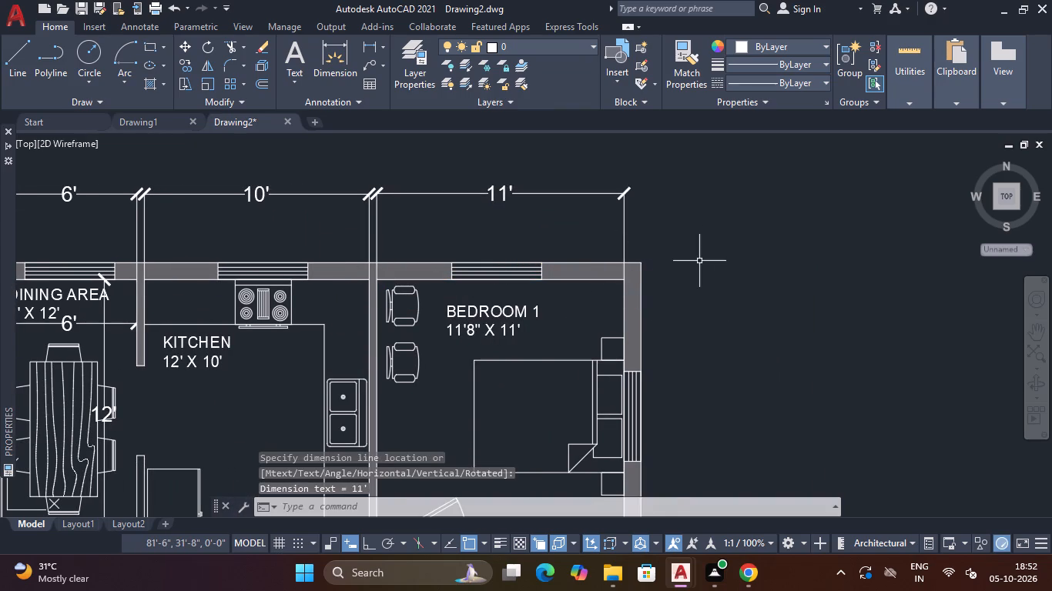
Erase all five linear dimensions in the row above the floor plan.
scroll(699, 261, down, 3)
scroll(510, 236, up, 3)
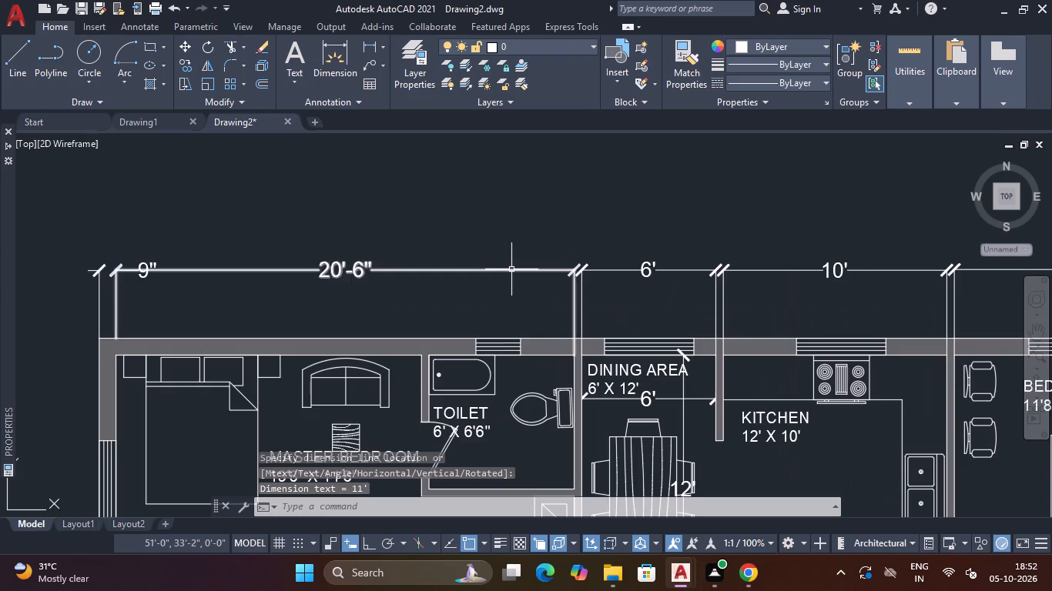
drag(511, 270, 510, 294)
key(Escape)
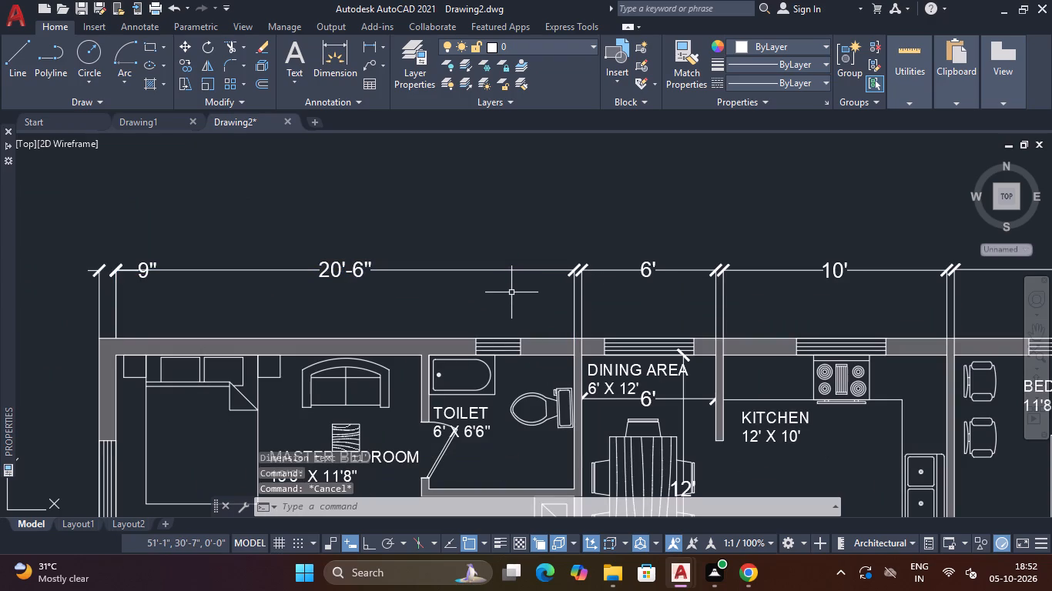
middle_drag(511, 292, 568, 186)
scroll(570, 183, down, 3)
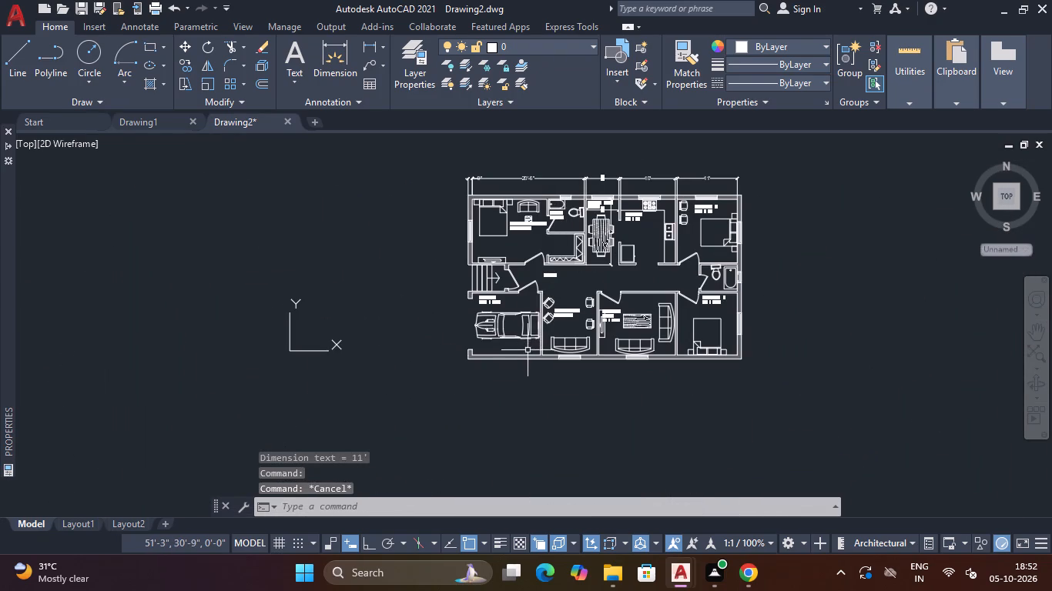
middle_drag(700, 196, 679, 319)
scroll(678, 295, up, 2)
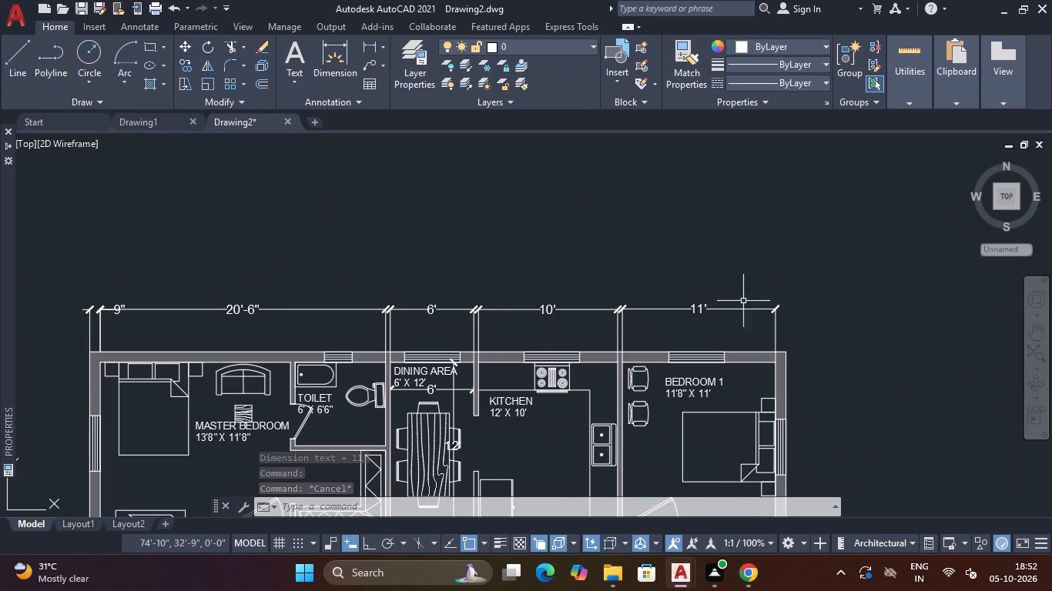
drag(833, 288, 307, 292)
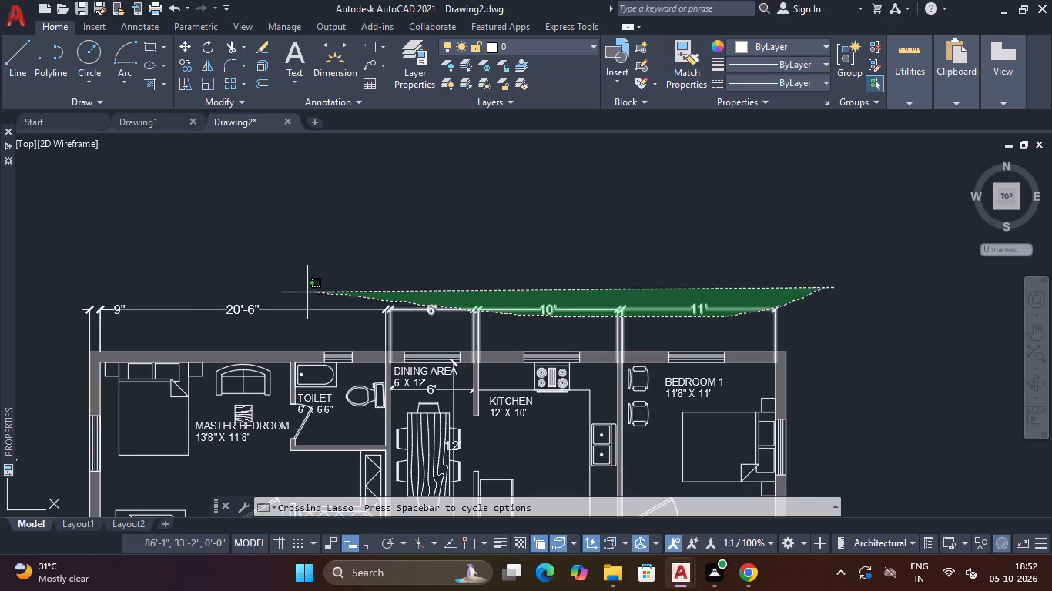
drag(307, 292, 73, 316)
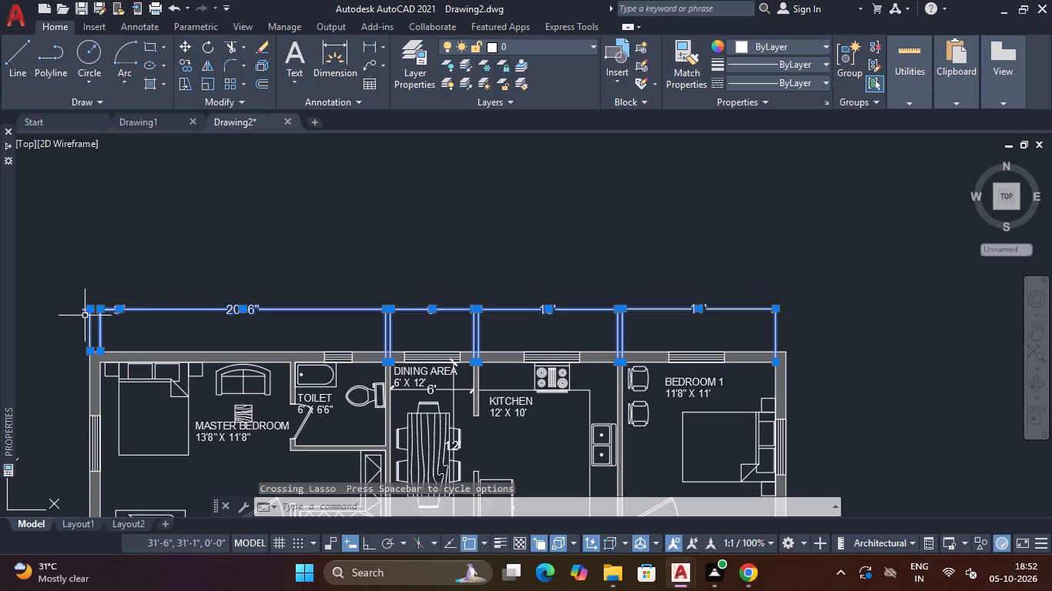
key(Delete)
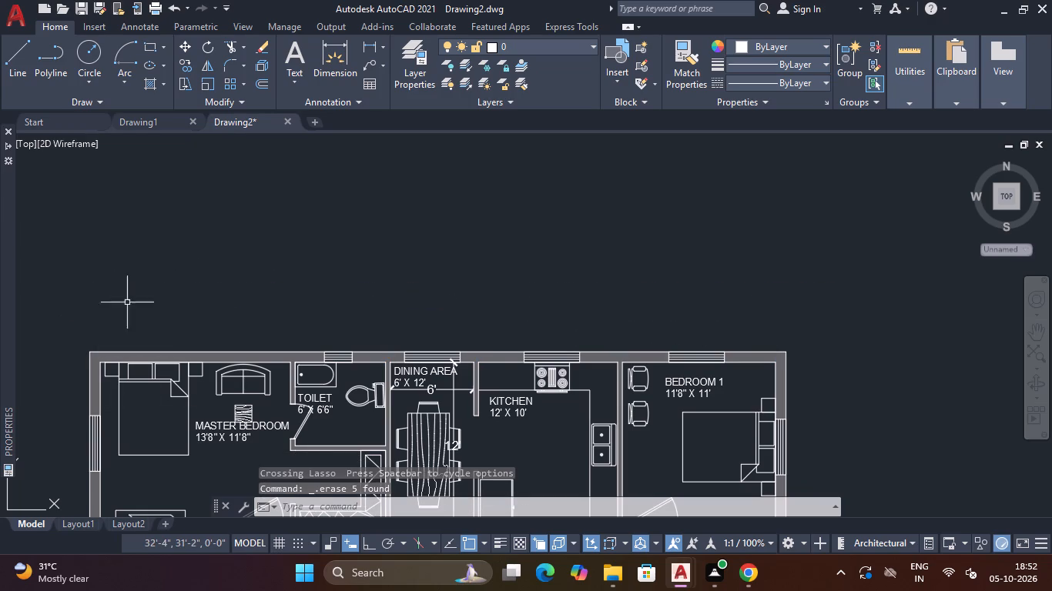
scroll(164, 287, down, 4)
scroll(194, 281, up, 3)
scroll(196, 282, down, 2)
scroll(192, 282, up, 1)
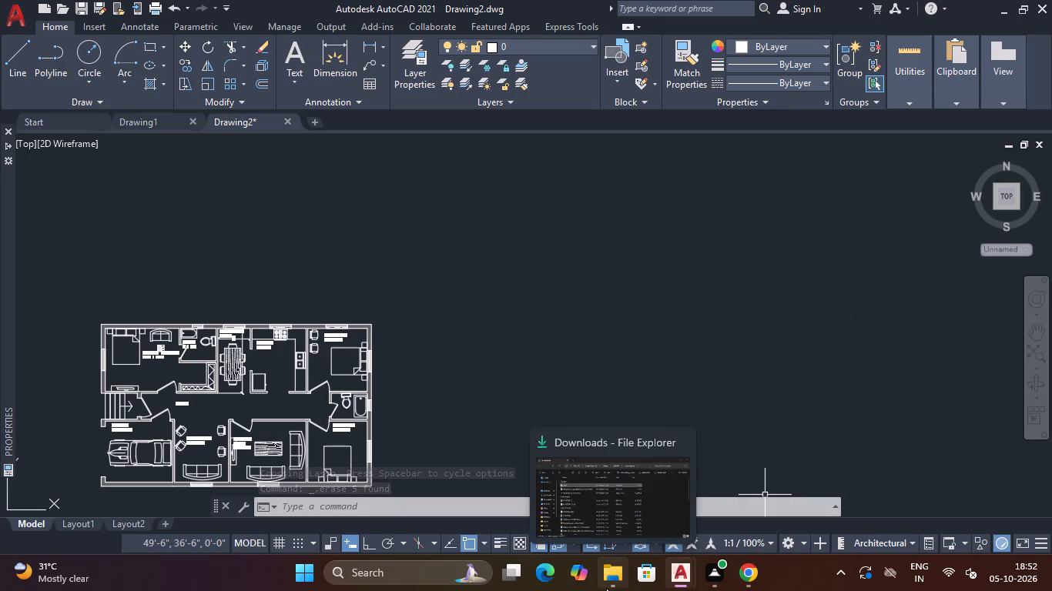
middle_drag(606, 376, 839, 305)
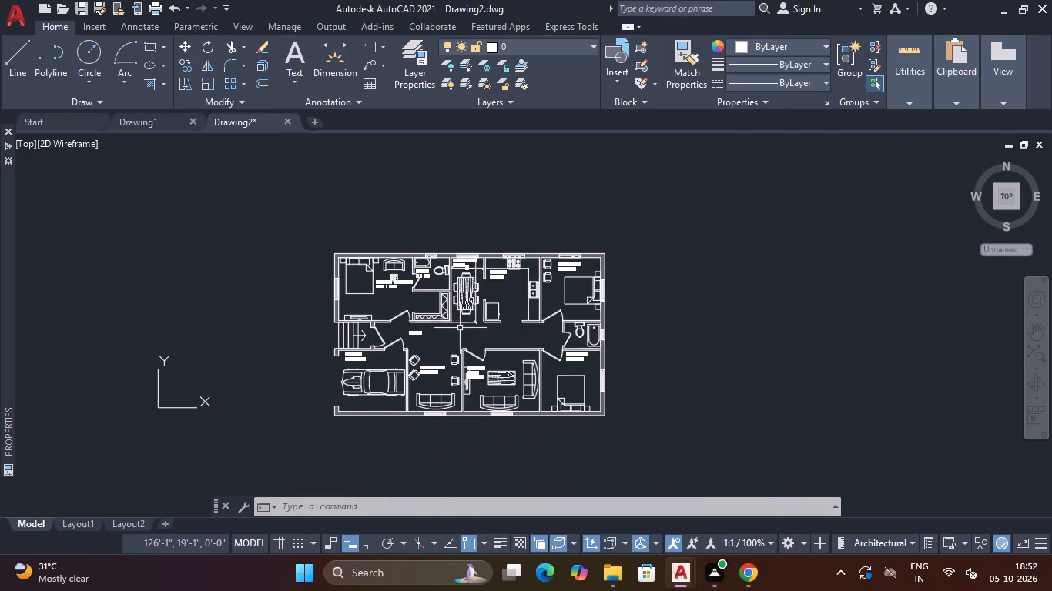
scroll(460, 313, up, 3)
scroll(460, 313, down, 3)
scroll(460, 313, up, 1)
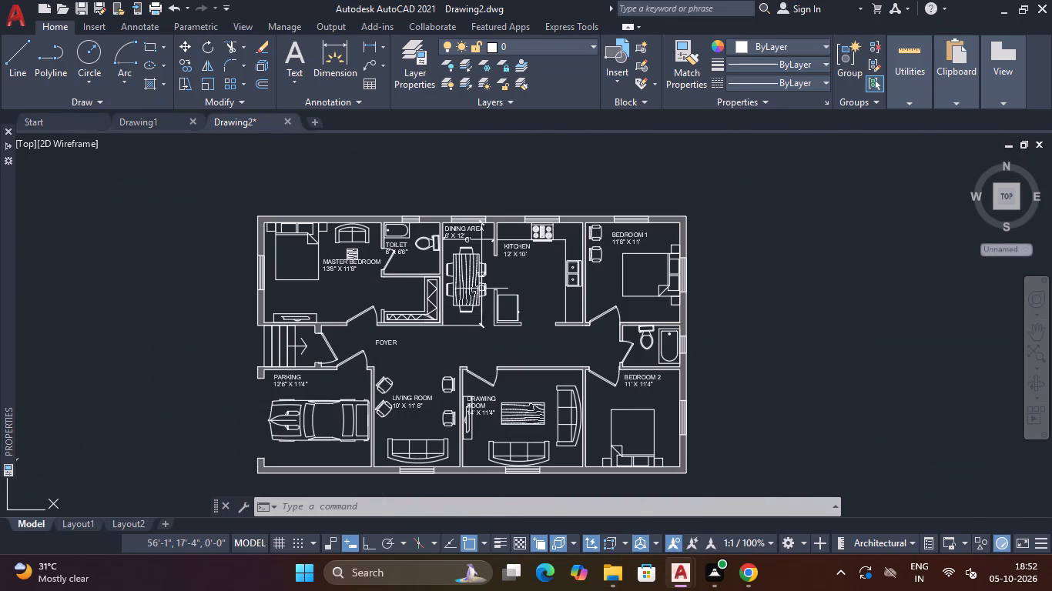
Erase the horizontal and vertical linear dimensions inside the dining area.
scroll(492, 233, up, 3)
click(473, 230)
click(422, 273)
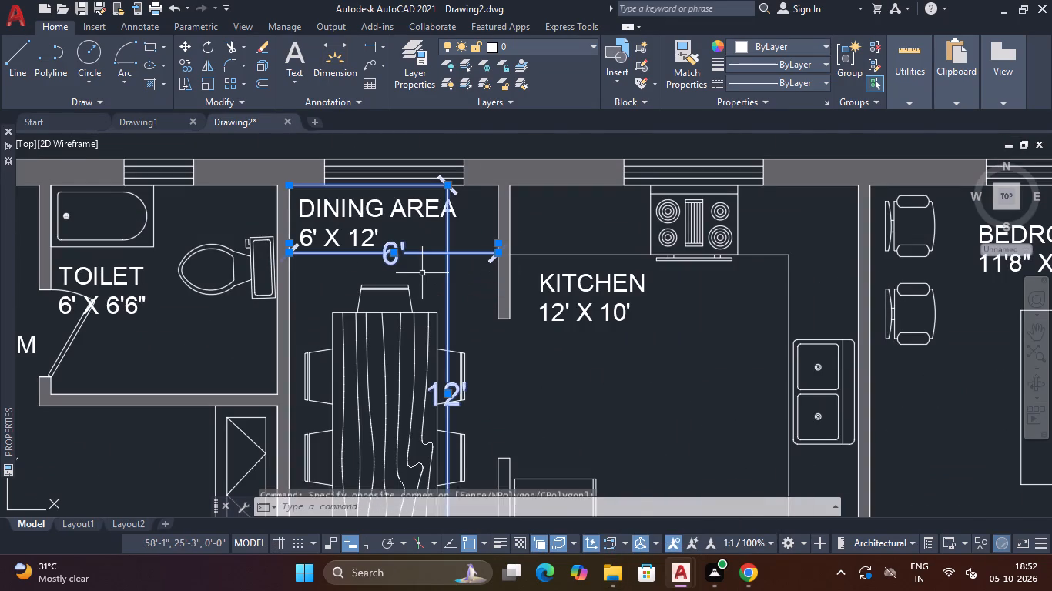
key(Delete)
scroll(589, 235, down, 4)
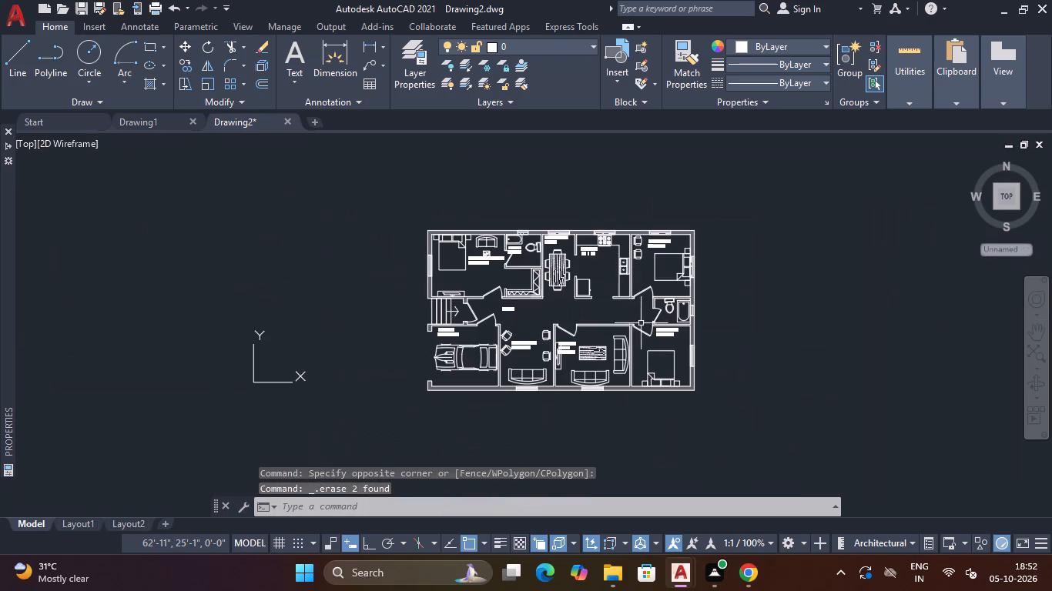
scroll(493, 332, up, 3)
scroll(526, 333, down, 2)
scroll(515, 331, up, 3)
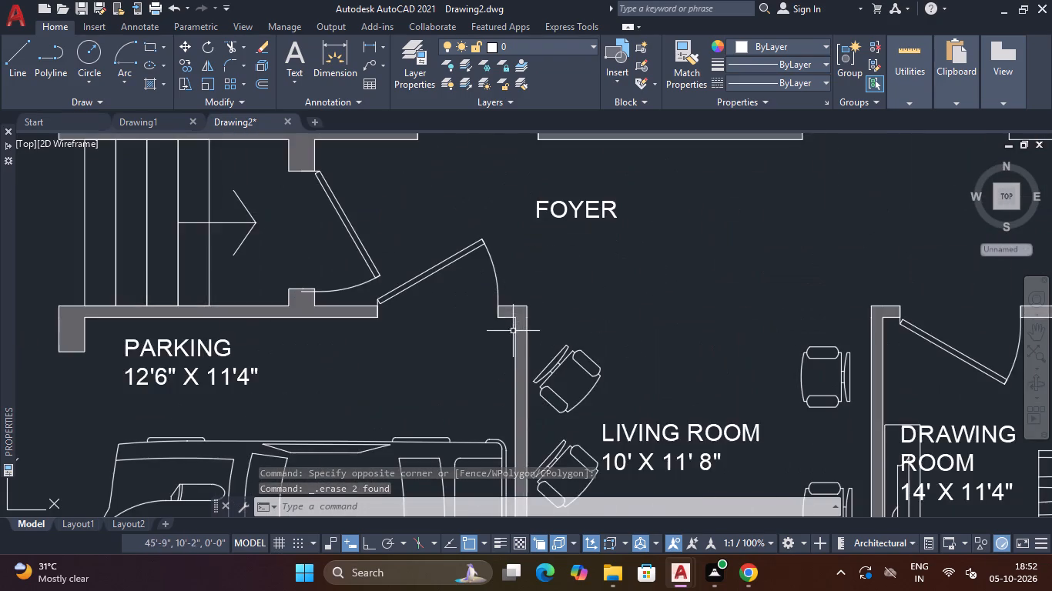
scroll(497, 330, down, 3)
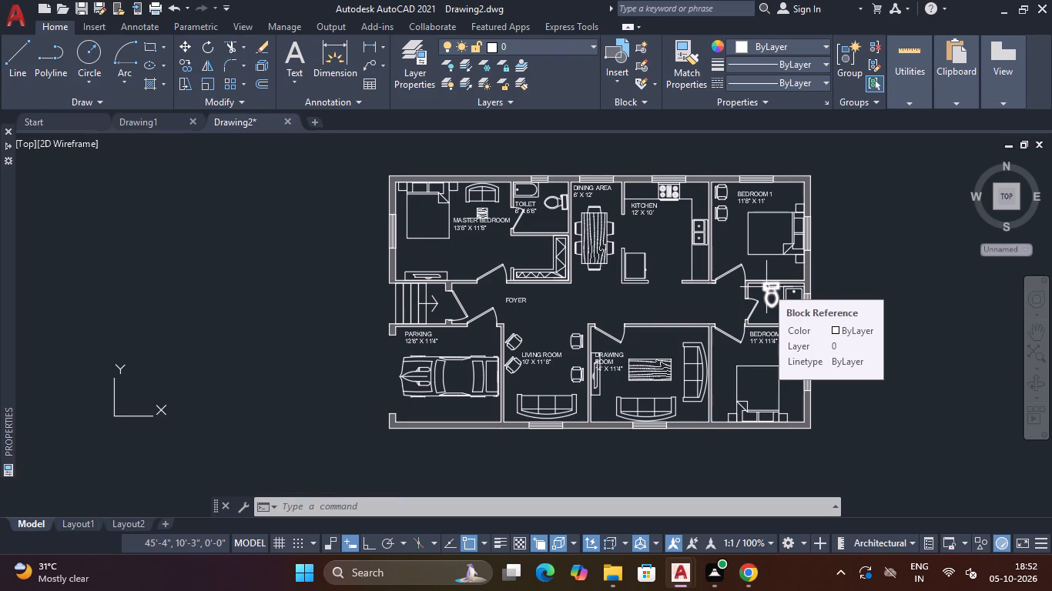
Open a new blank drawing alongside the floor plan.
click(313, 122)
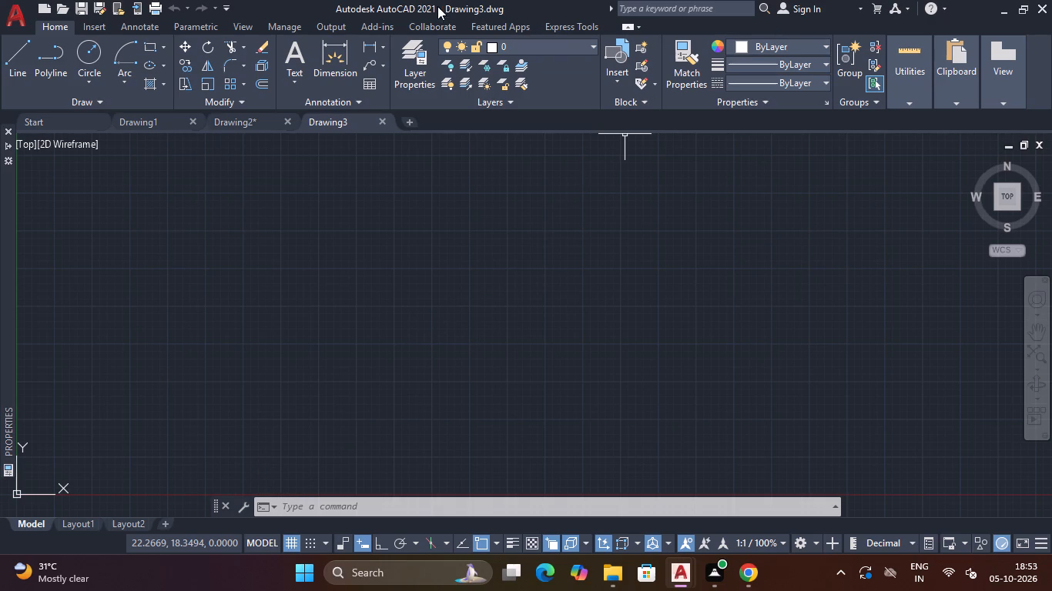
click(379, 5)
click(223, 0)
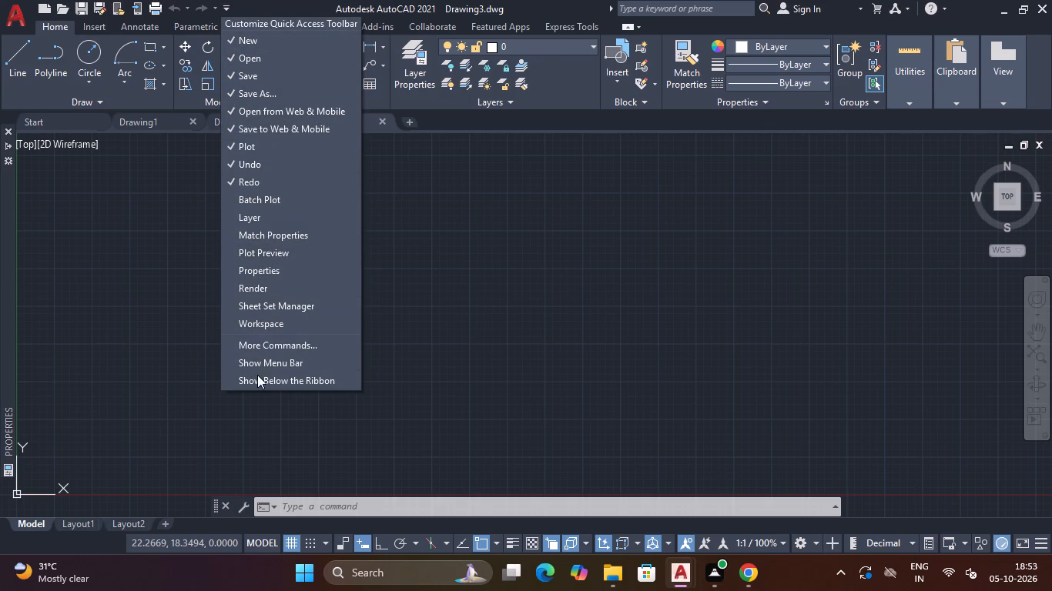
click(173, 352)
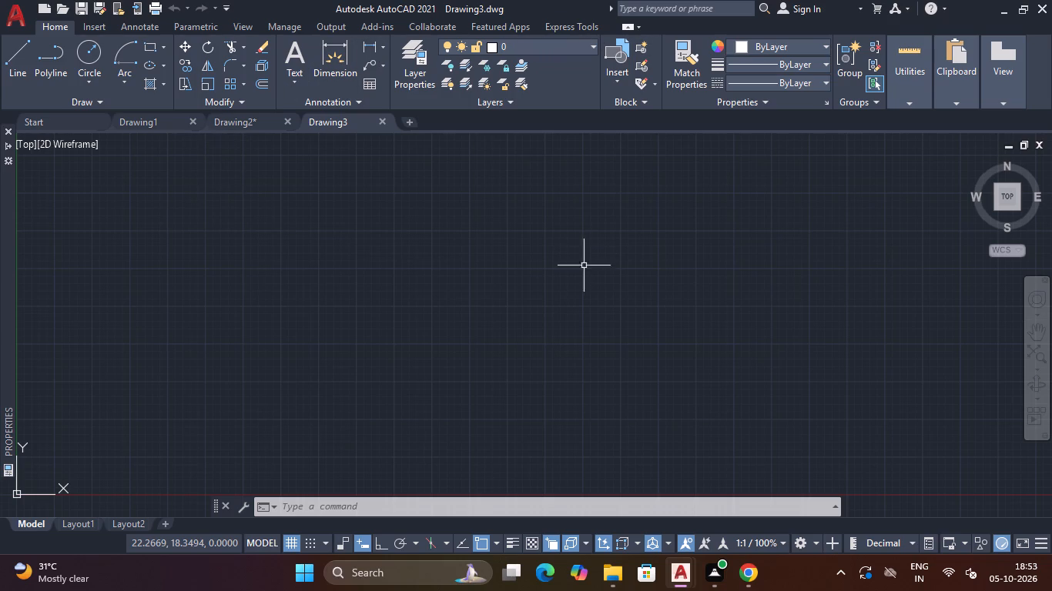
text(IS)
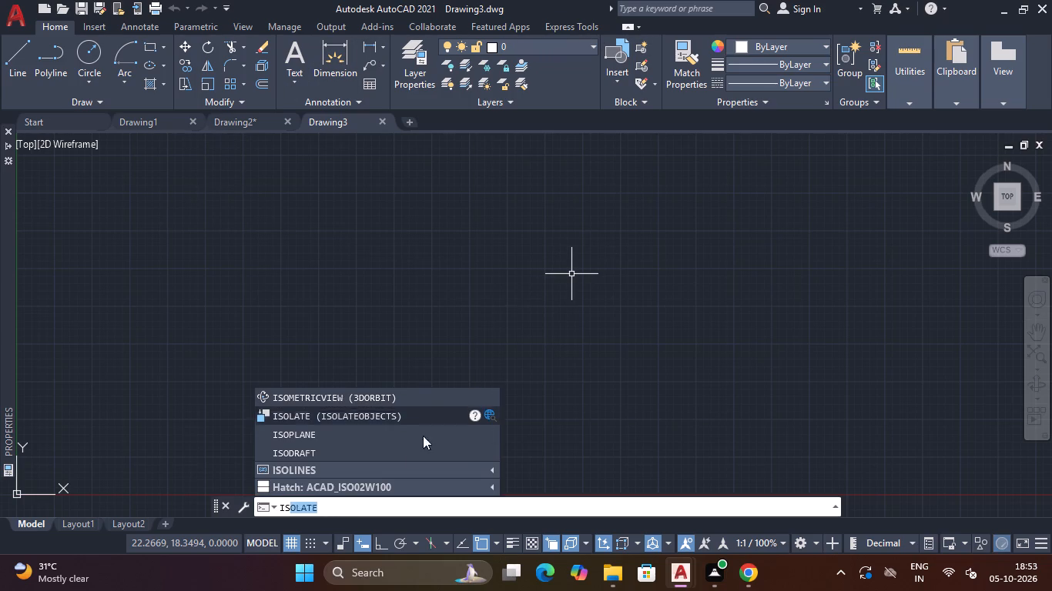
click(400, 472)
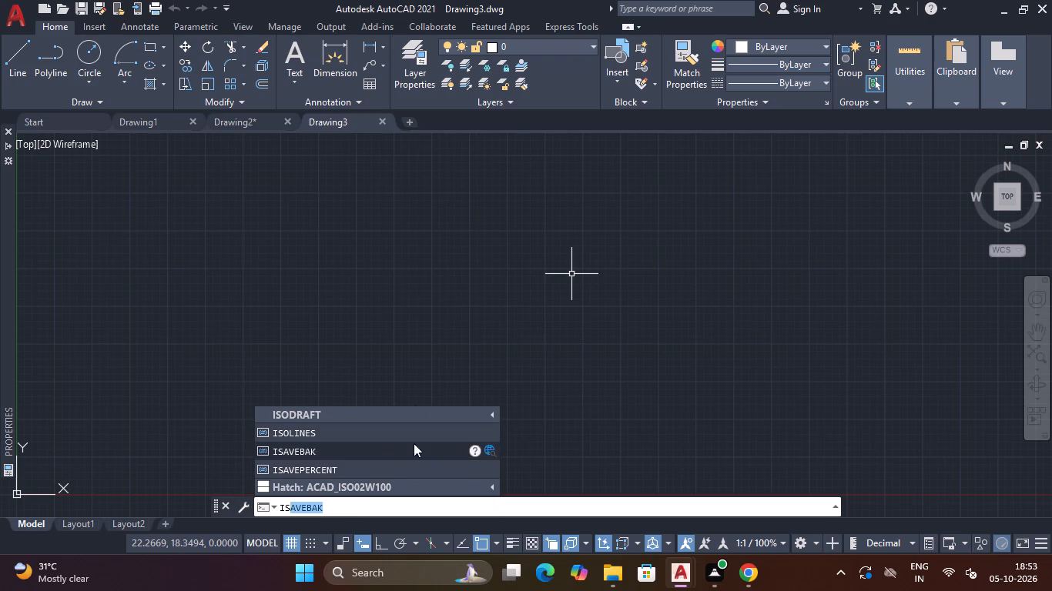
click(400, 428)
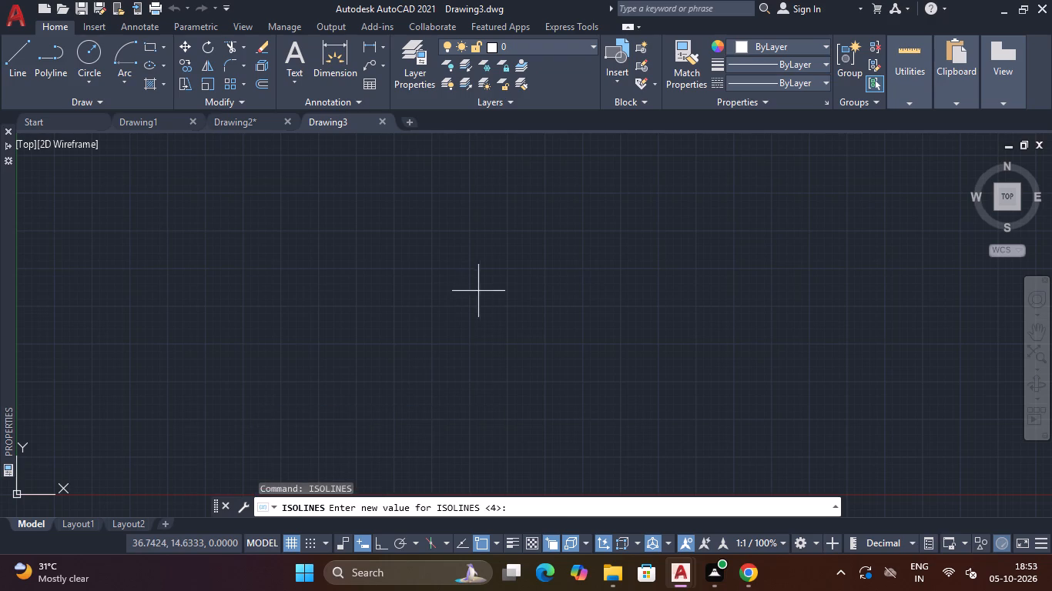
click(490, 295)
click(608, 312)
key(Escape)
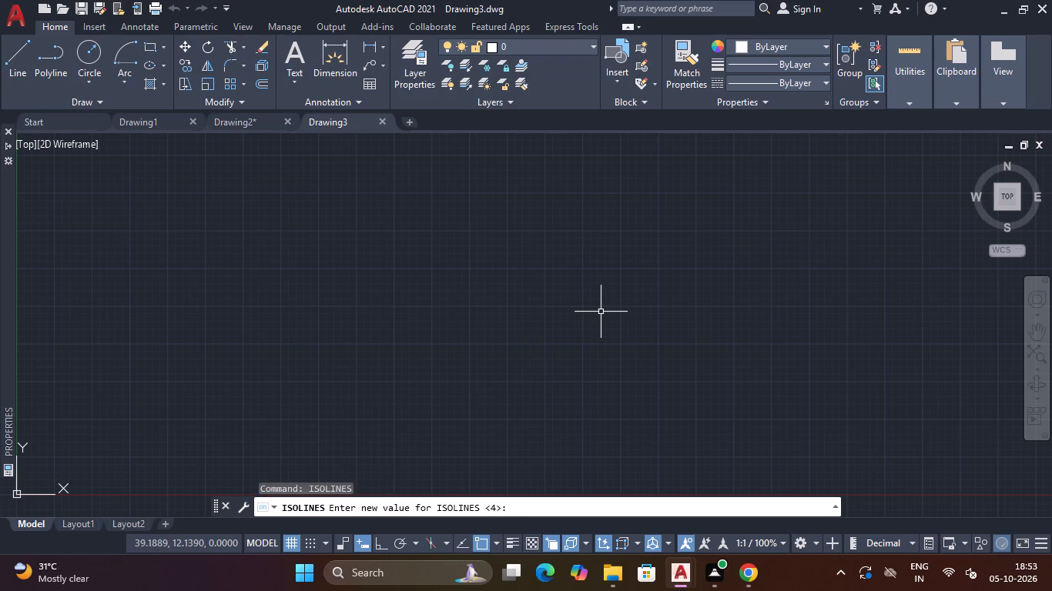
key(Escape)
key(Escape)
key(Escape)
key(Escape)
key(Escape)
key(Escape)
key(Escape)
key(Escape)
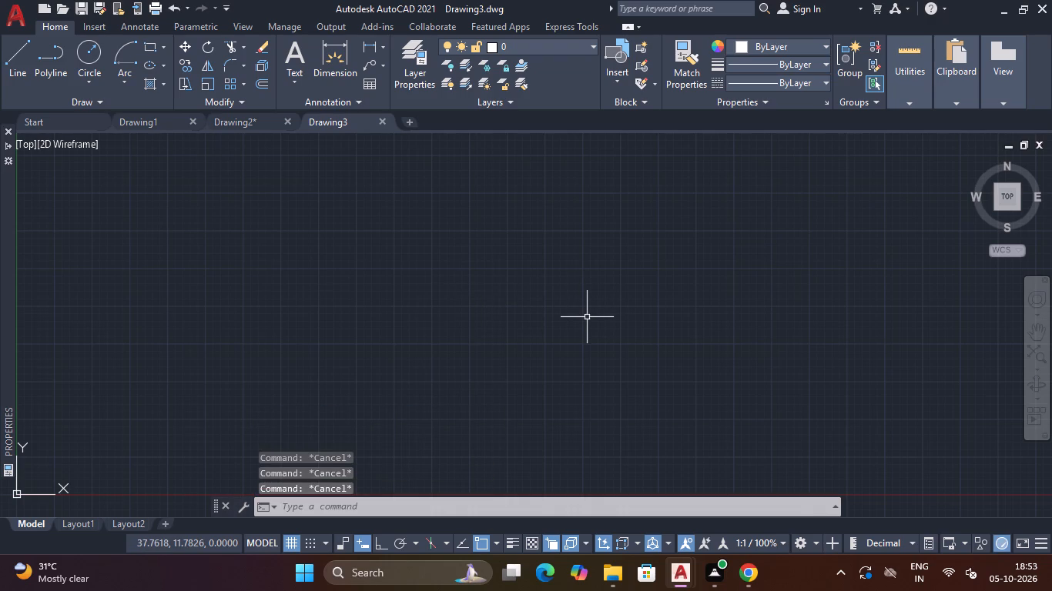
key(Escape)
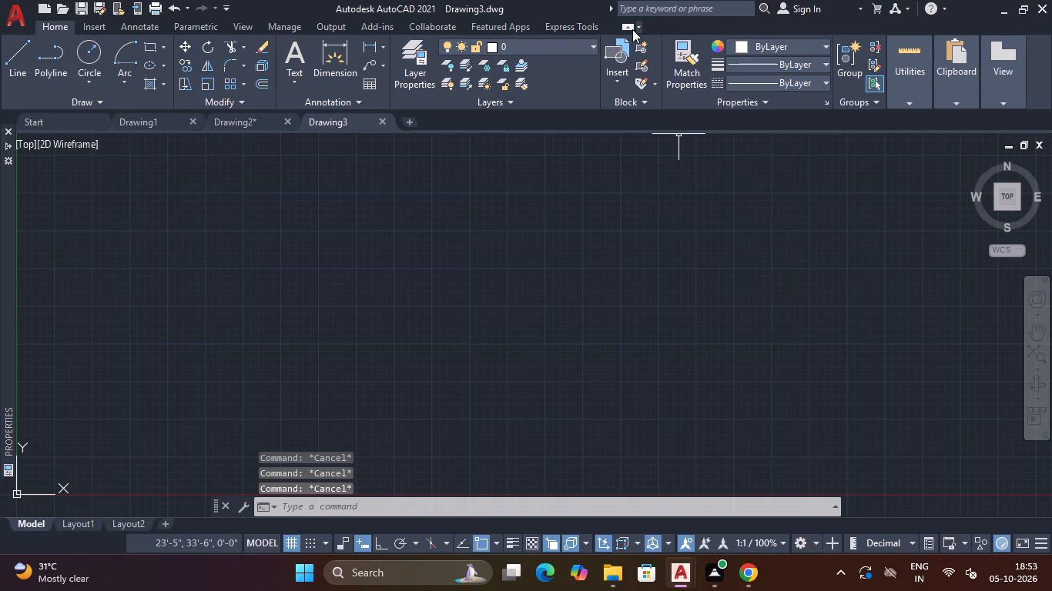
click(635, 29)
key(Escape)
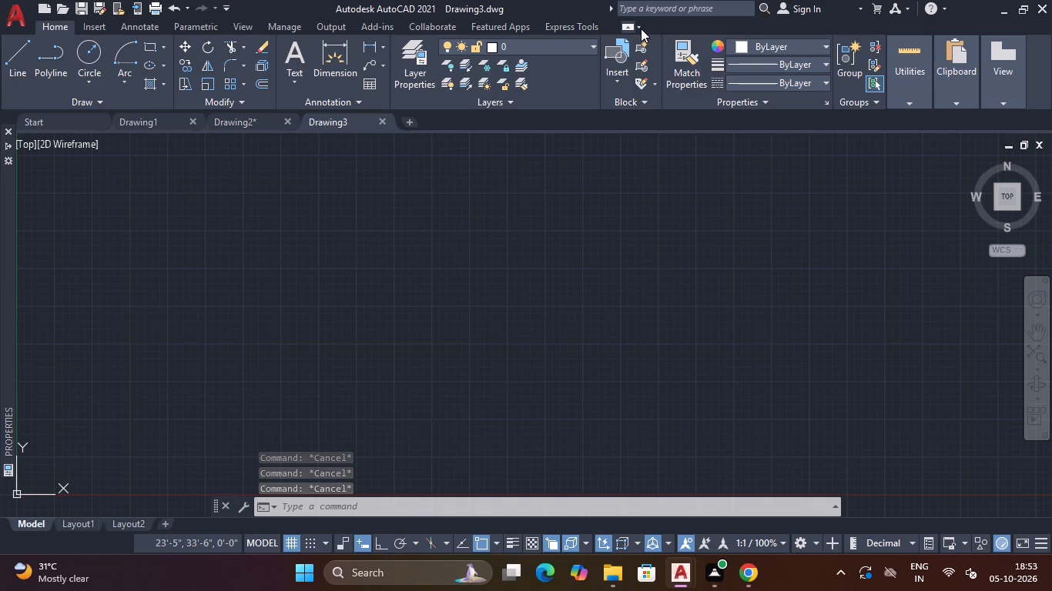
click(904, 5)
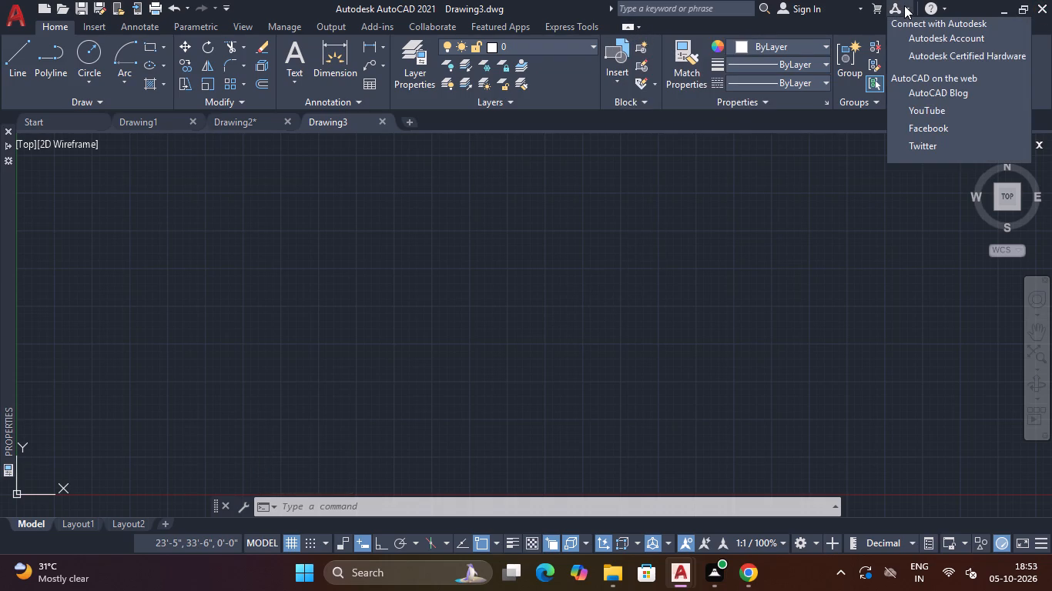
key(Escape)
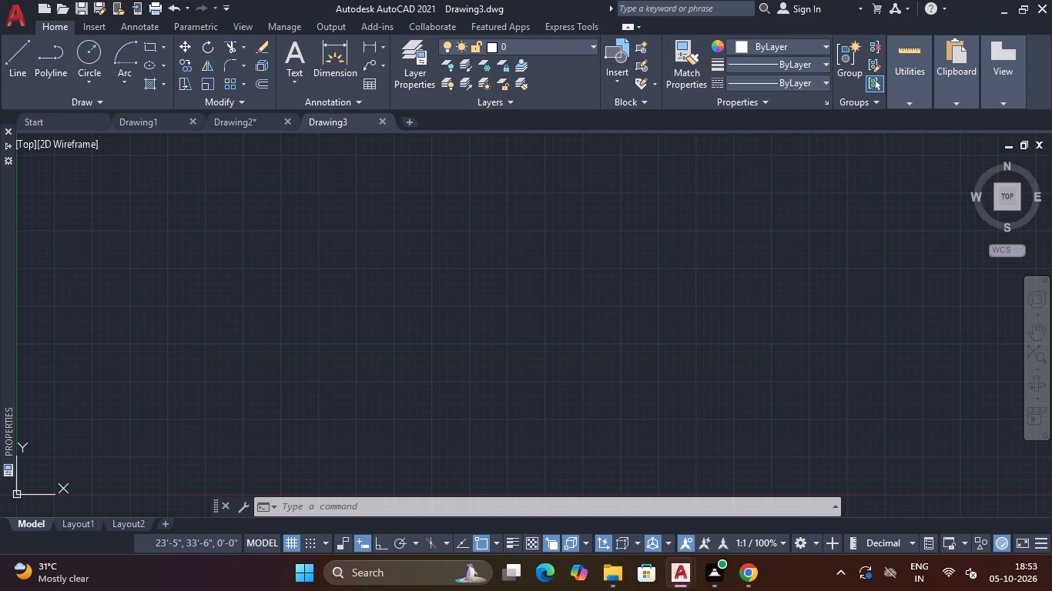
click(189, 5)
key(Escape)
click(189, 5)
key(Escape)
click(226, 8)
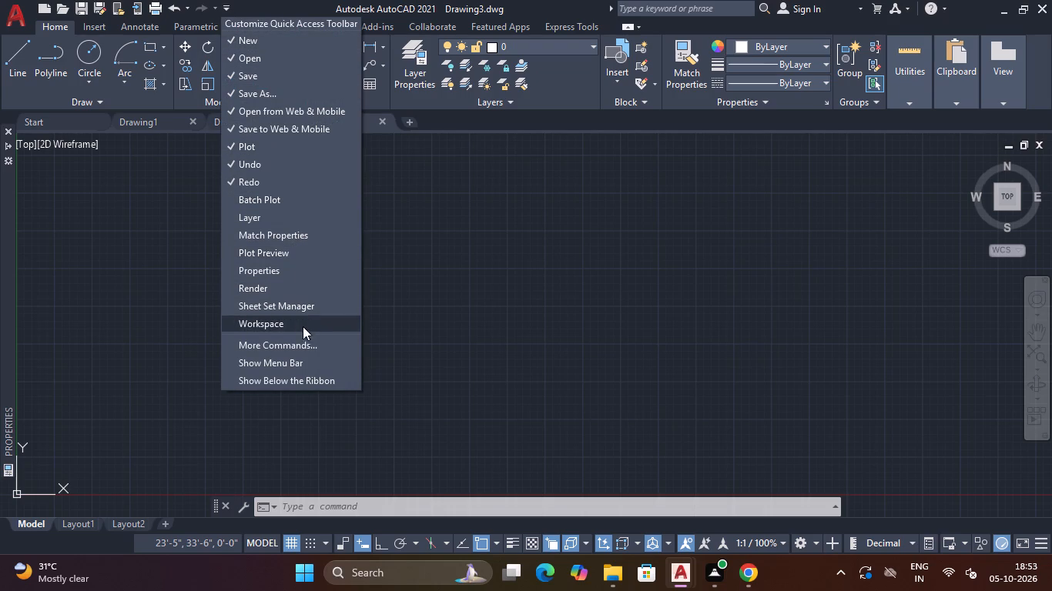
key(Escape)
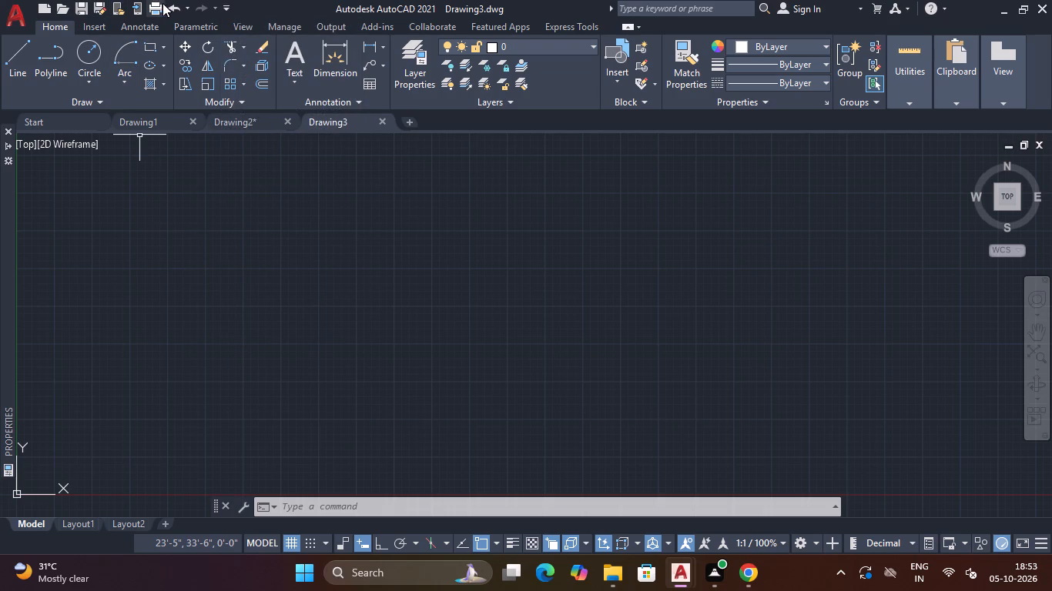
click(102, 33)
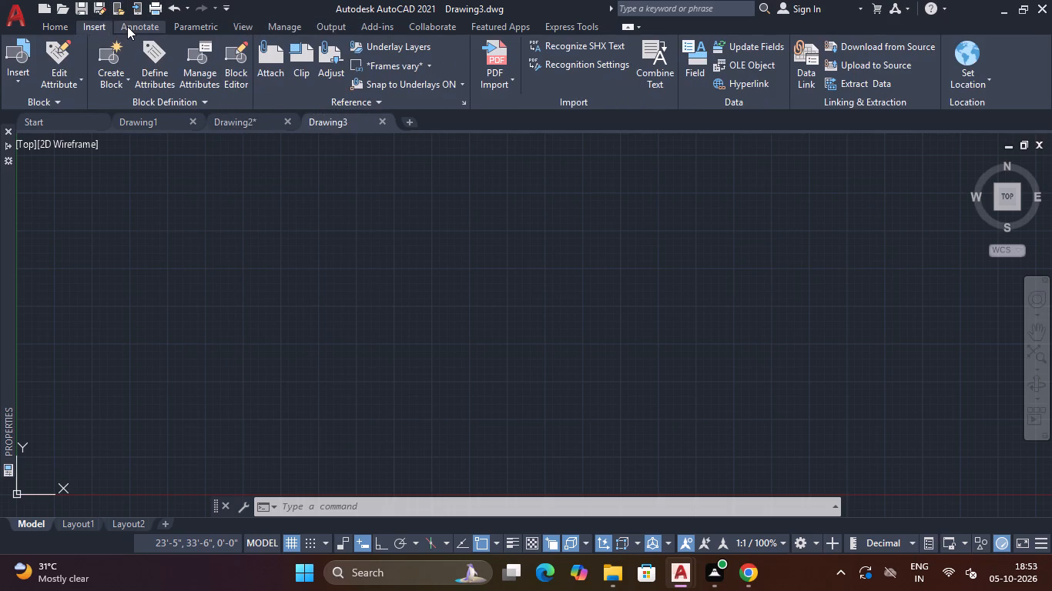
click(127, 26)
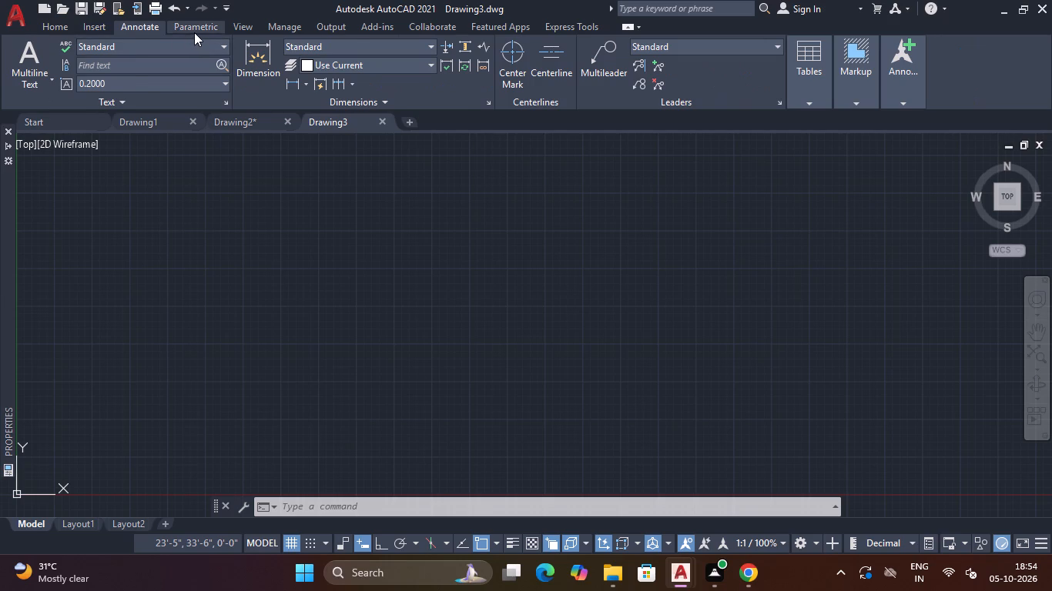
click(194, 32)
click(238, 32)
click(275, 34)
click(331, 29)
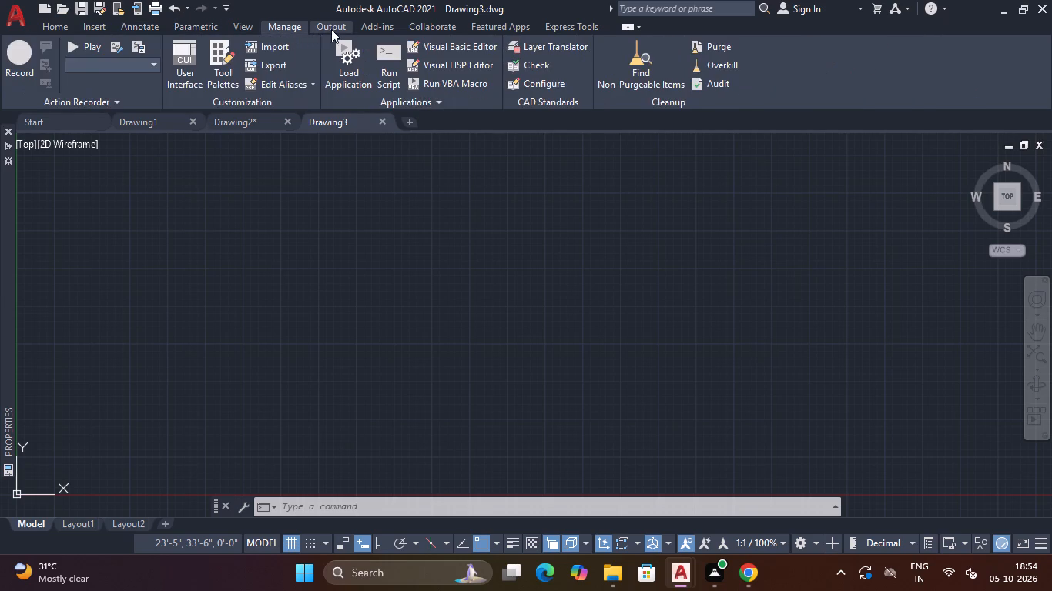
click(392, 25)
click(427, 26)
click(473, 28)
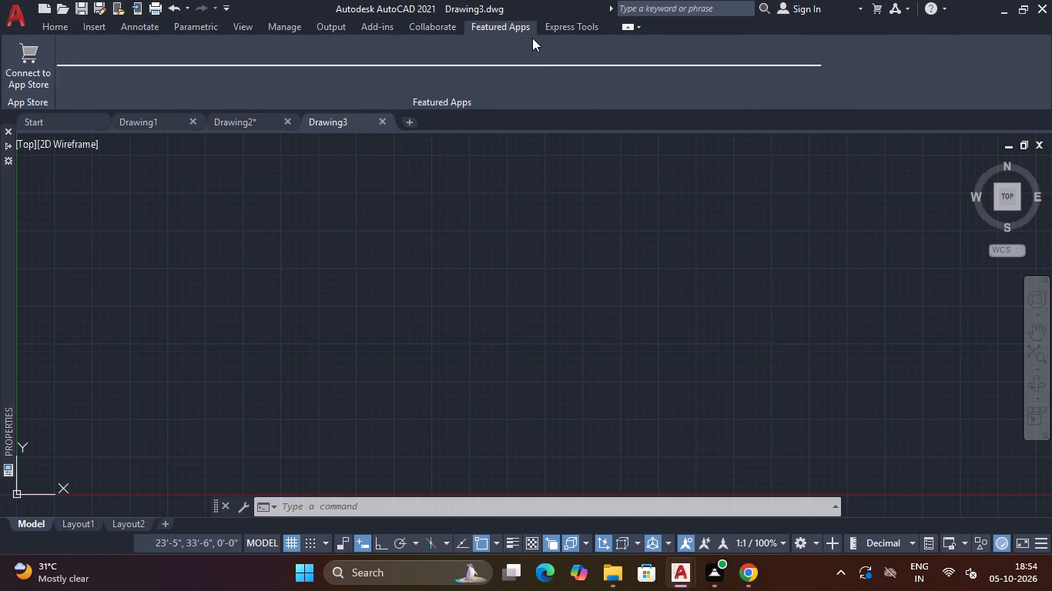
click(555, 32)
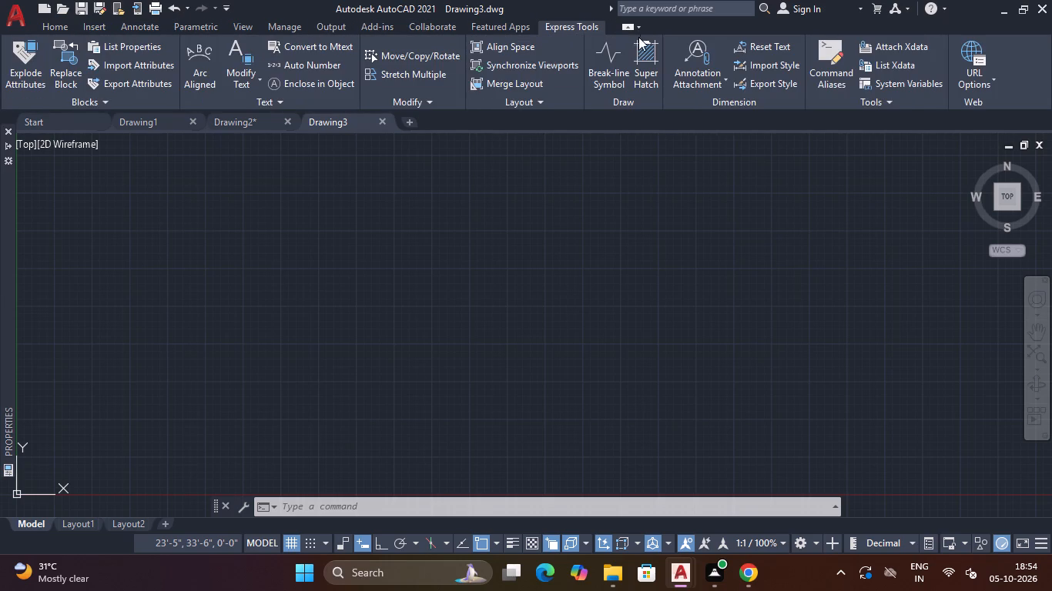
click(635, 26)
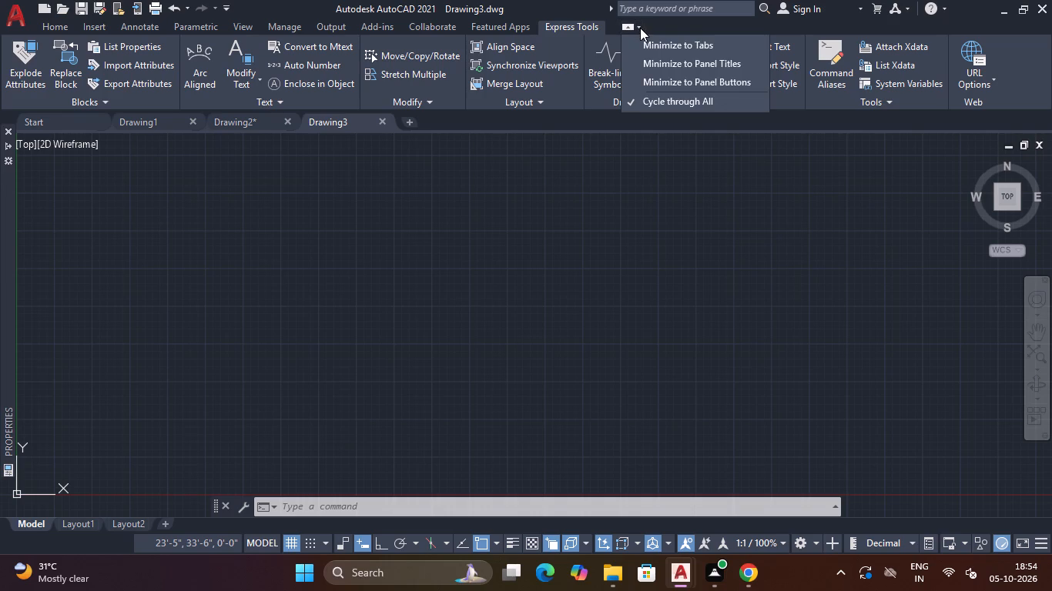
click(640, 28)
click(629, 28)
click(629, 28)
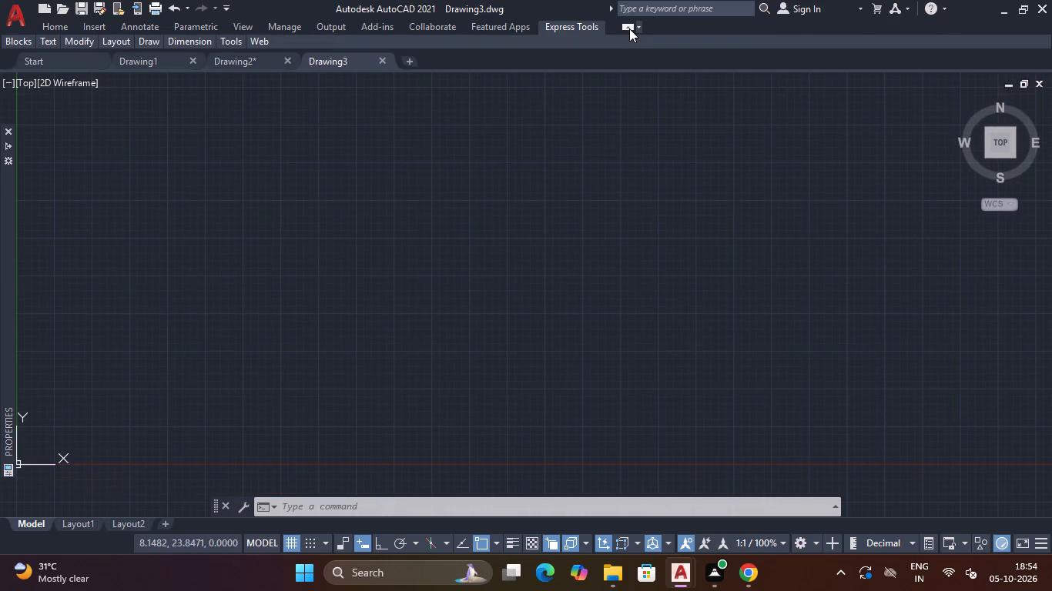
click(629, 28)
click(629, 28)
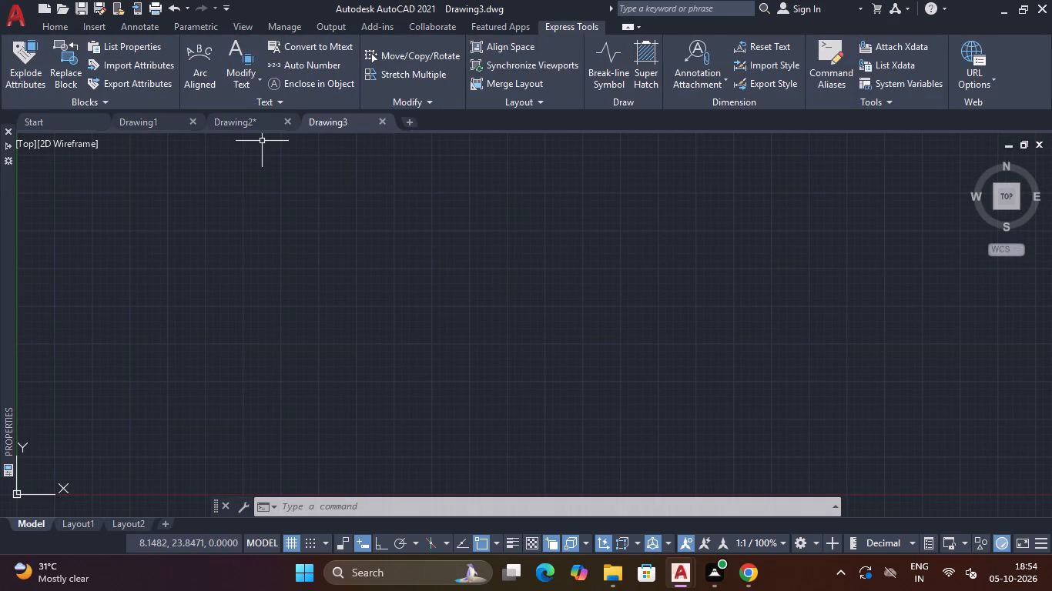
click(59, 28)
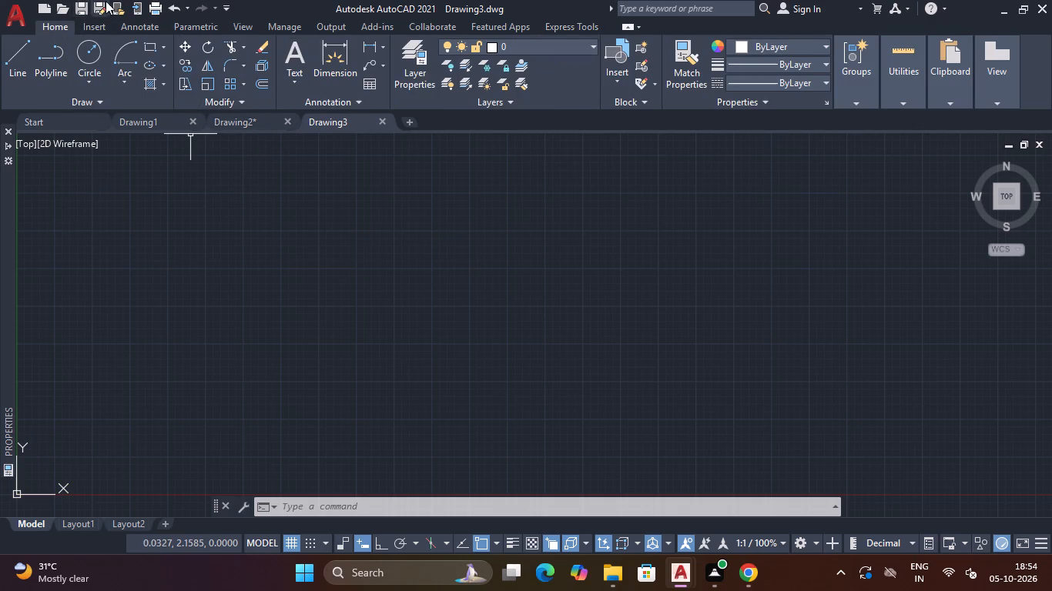
Return to the Drawing2 floor plan and save it as Drawing2.dwg in the IBR folder, in AutoCAD 2018 Drawing format.
click(256, 124)
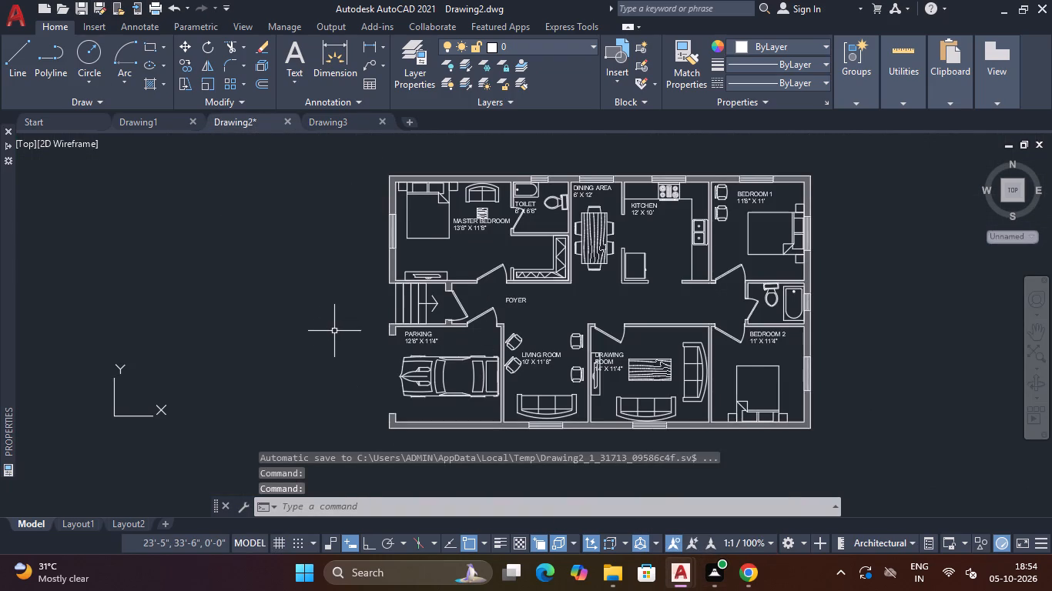
scroll(333, 331, up, 1)
scroll(330, 332, down, 2)
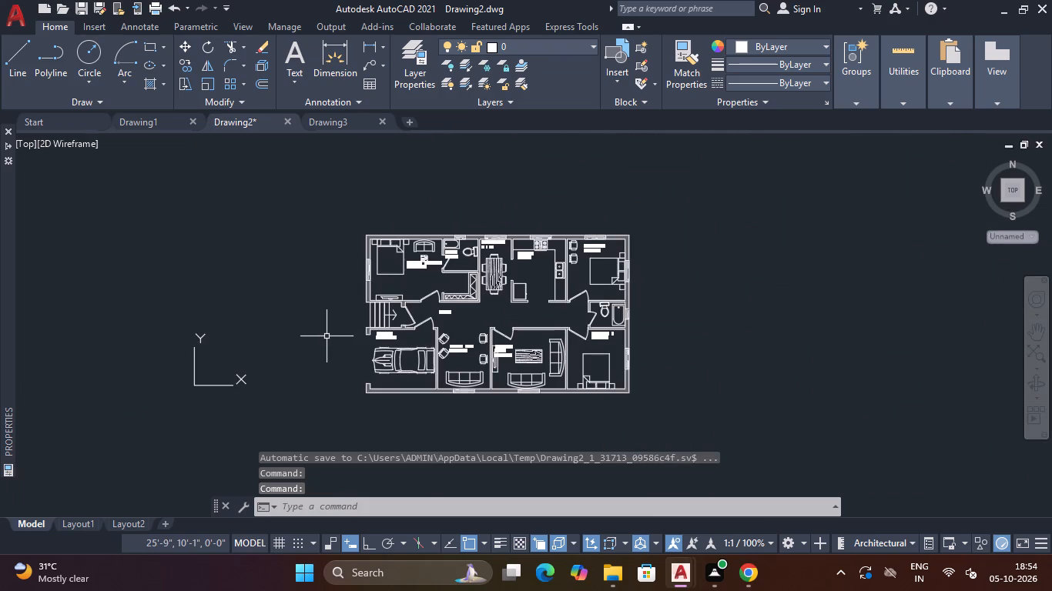
key(ctrl+s)
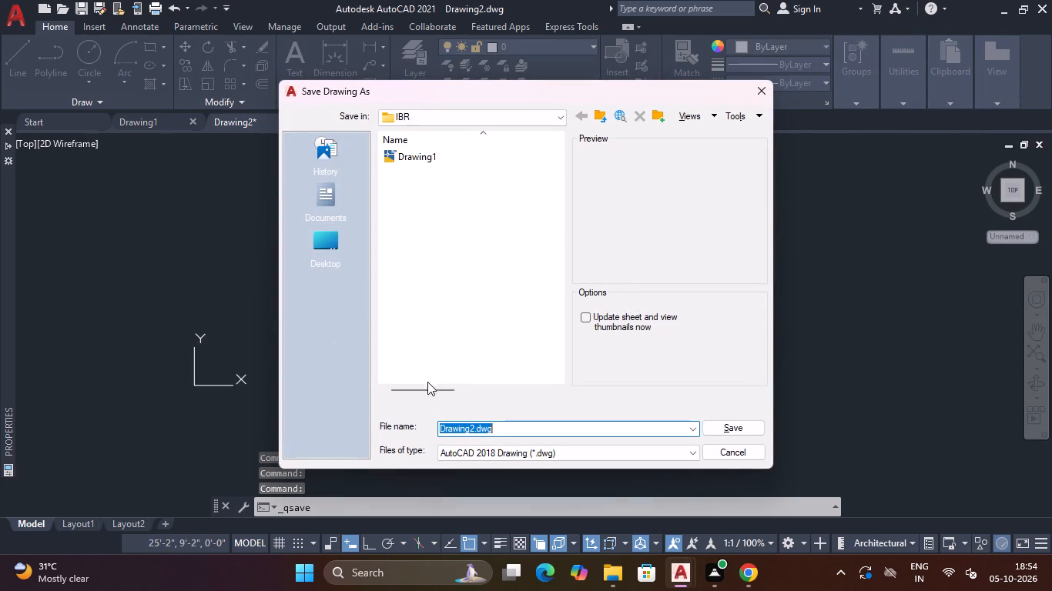
click(712, 431)
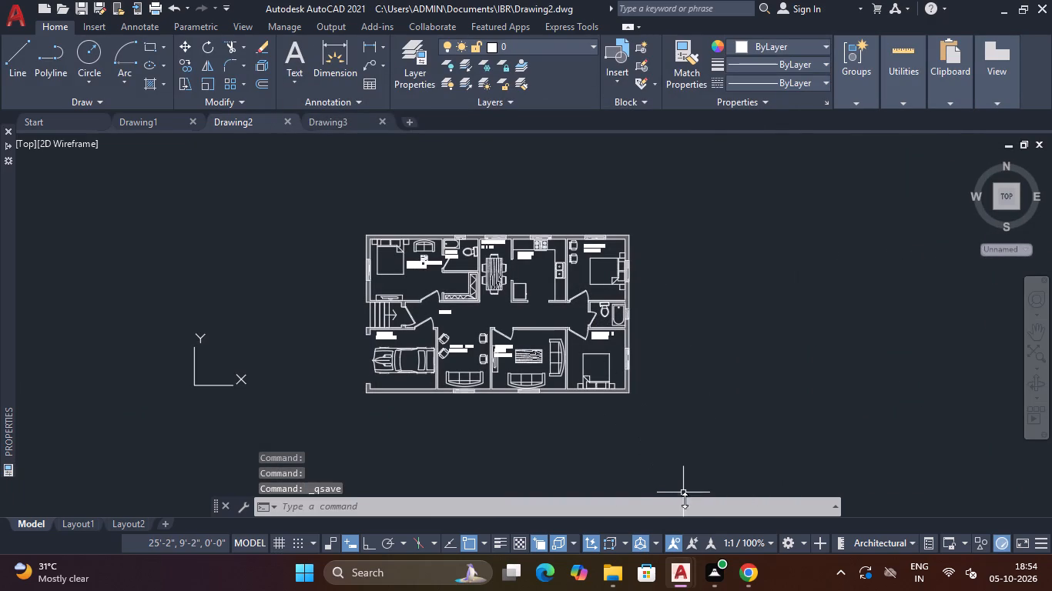